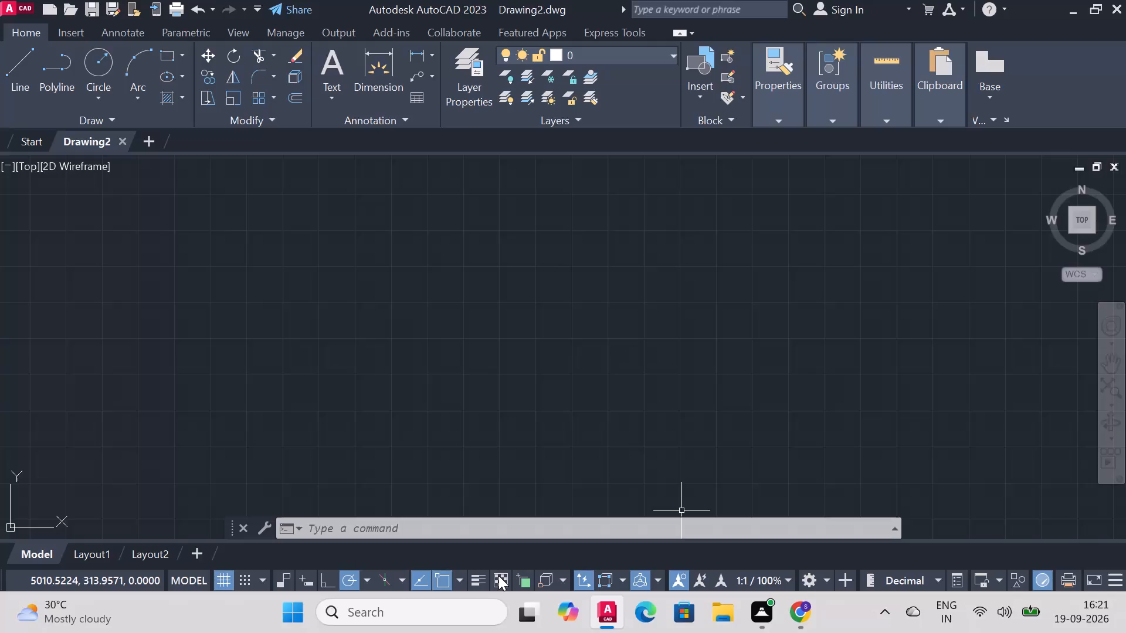
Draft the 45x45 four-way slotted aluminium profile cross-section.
Set the drawing units' decimal length precision to 0.
type("units")
key("Return")
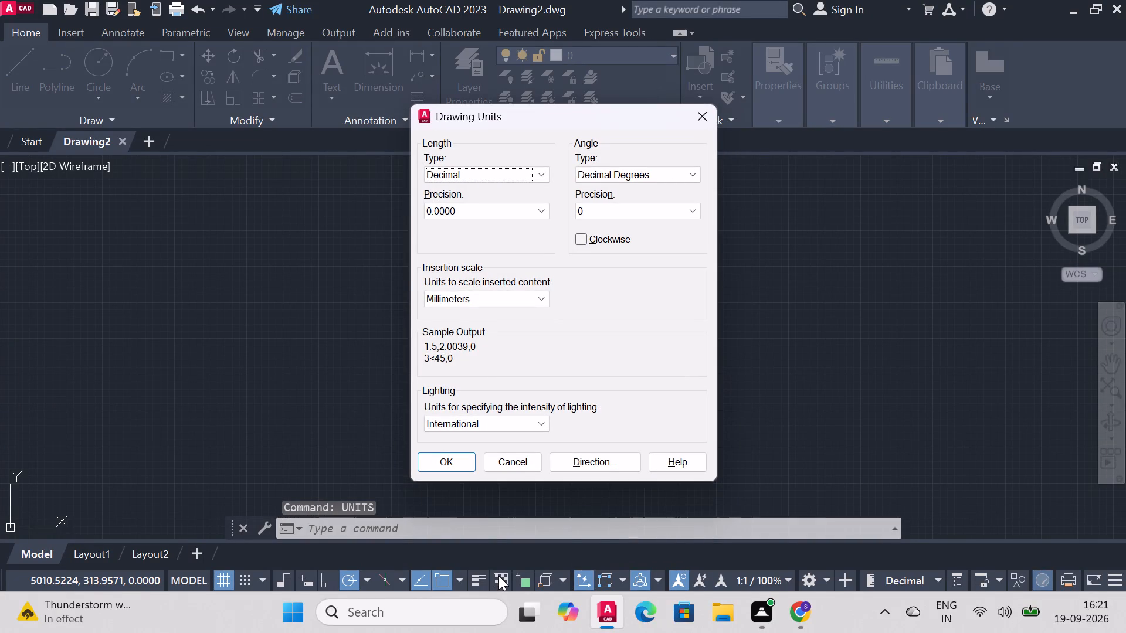
key("Tab")
key("Up")
key("Up")
key("Up")
key("Up")
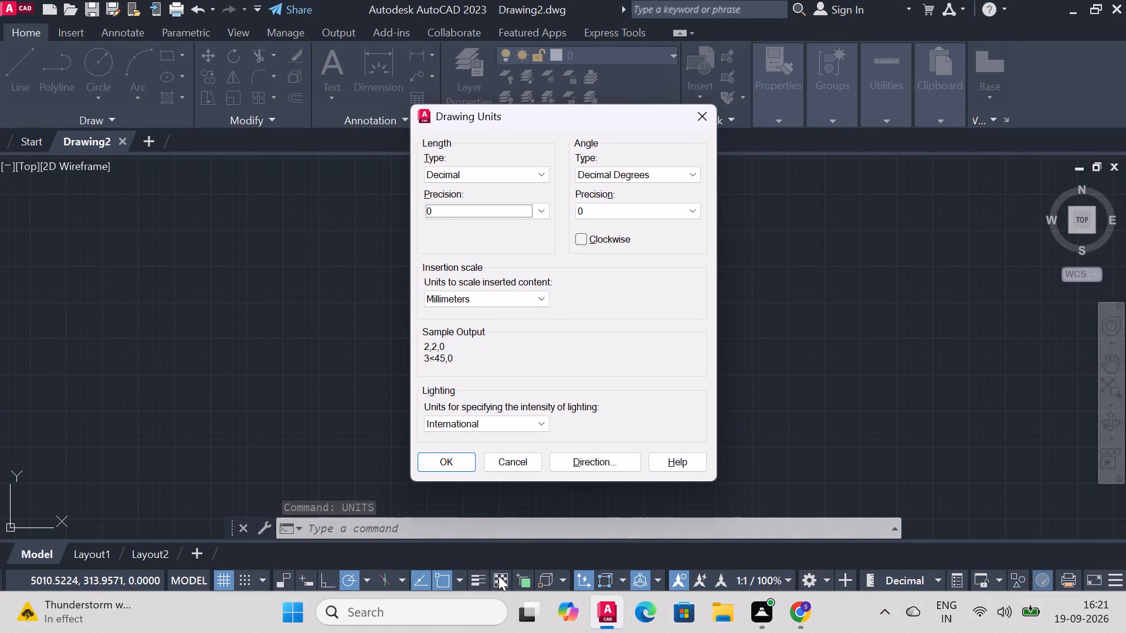
key("Return")
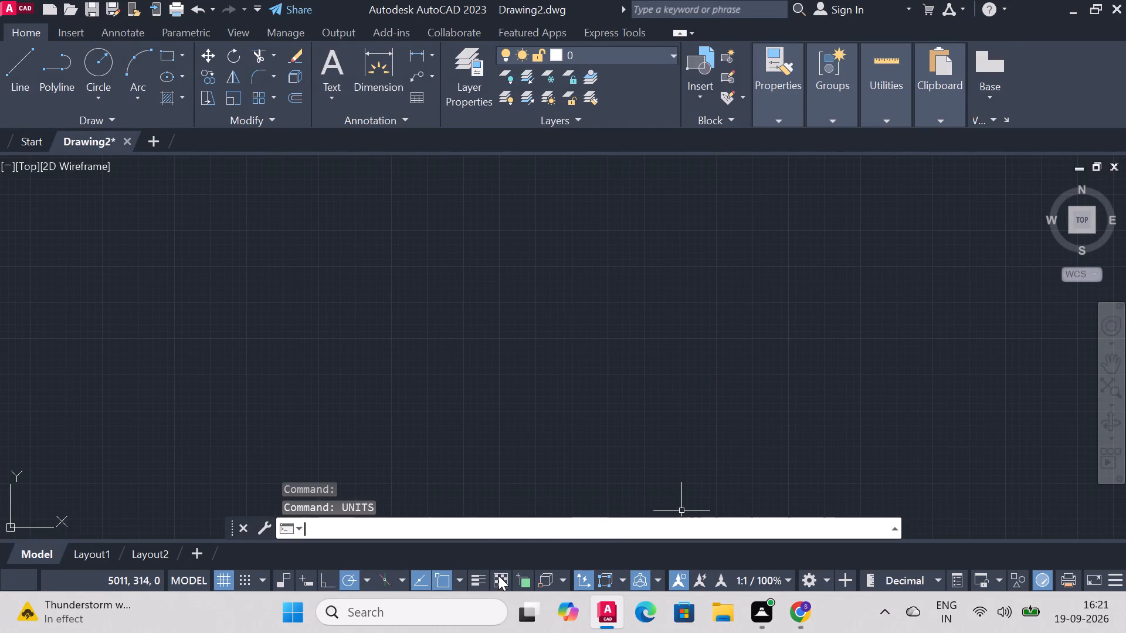
Set the model space limits with lower-left corner 0,0 and upper-right corner 100,100.
type("limits")
key("Return")
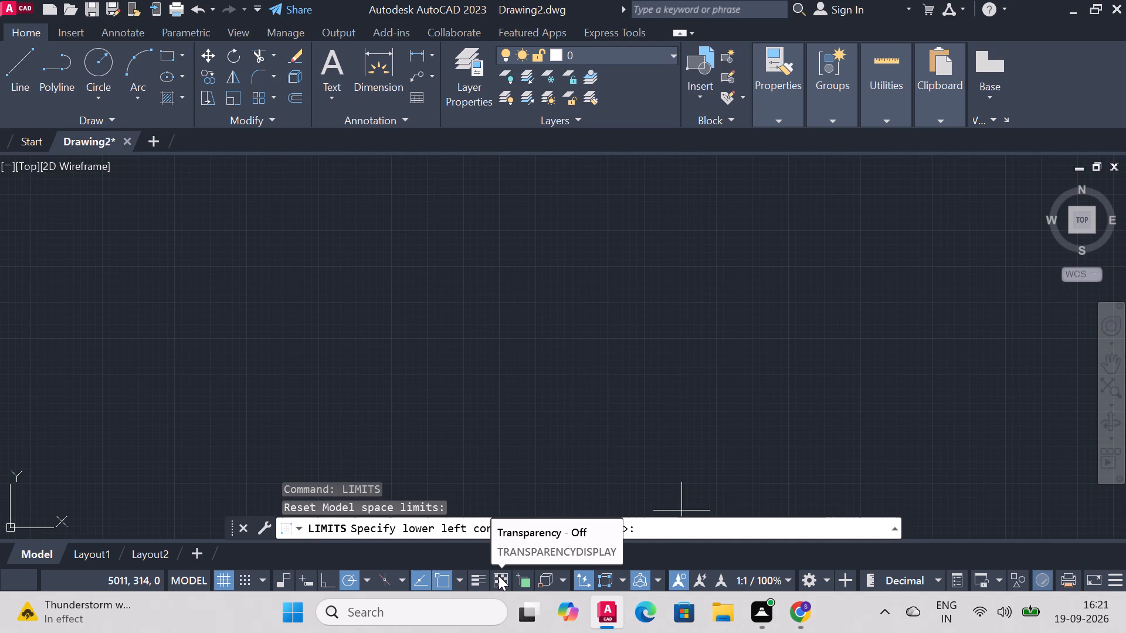
type("0,0")
key("Return")
type("100")
type(",100")
key("Return")
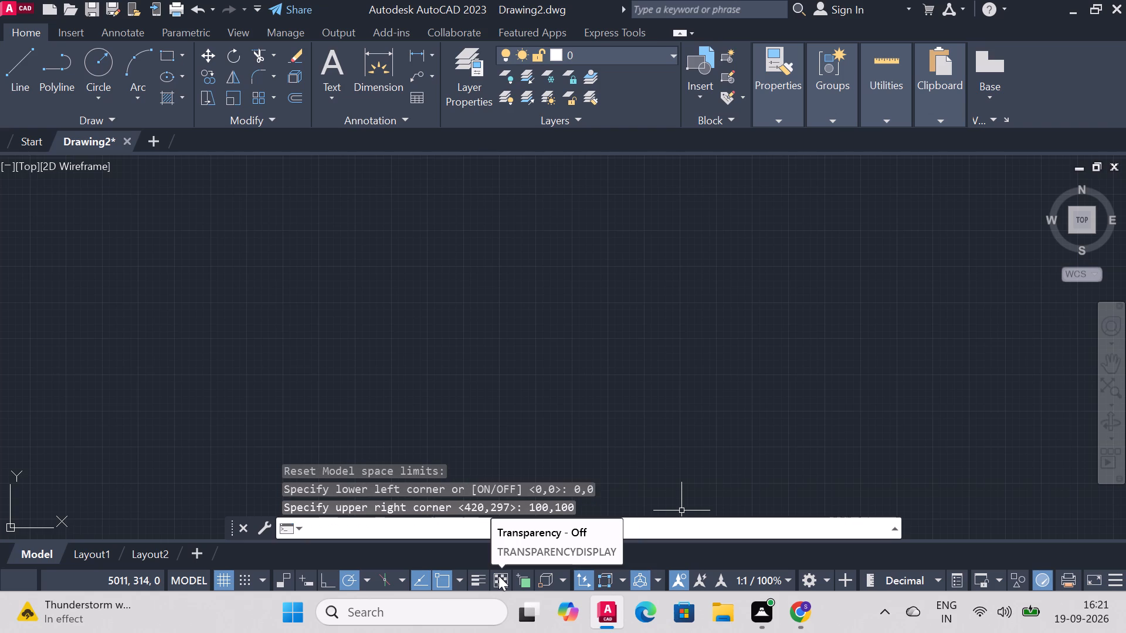
Modify the ISO-25 dimension style with a text height of 5 and an arrow size of 3.
key("d")
key("Return")
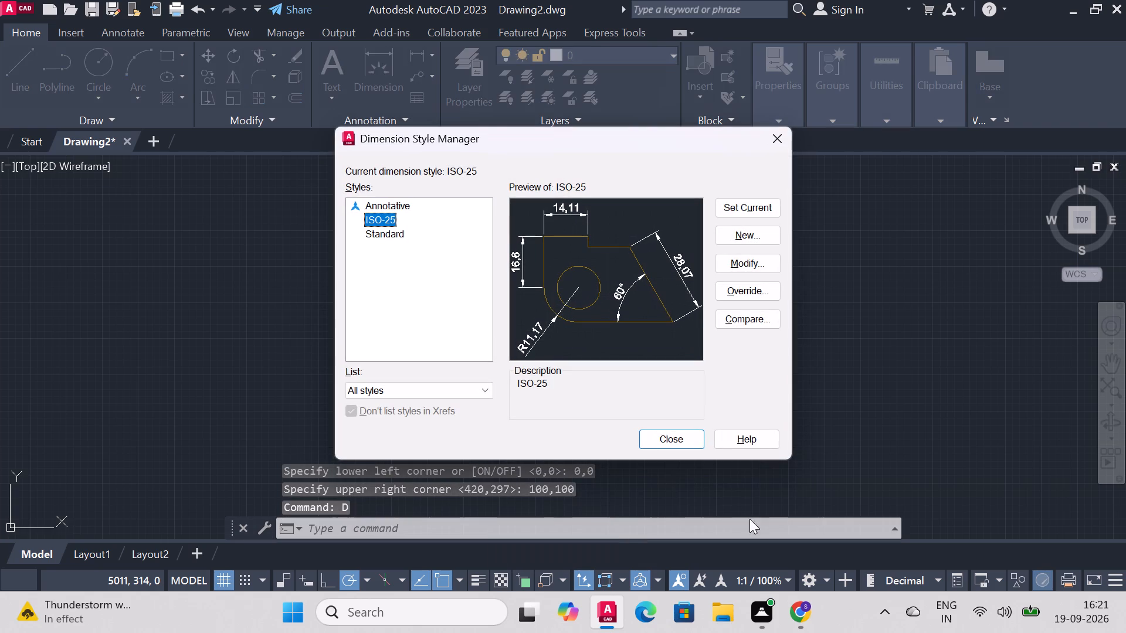
left_click(765, 267)
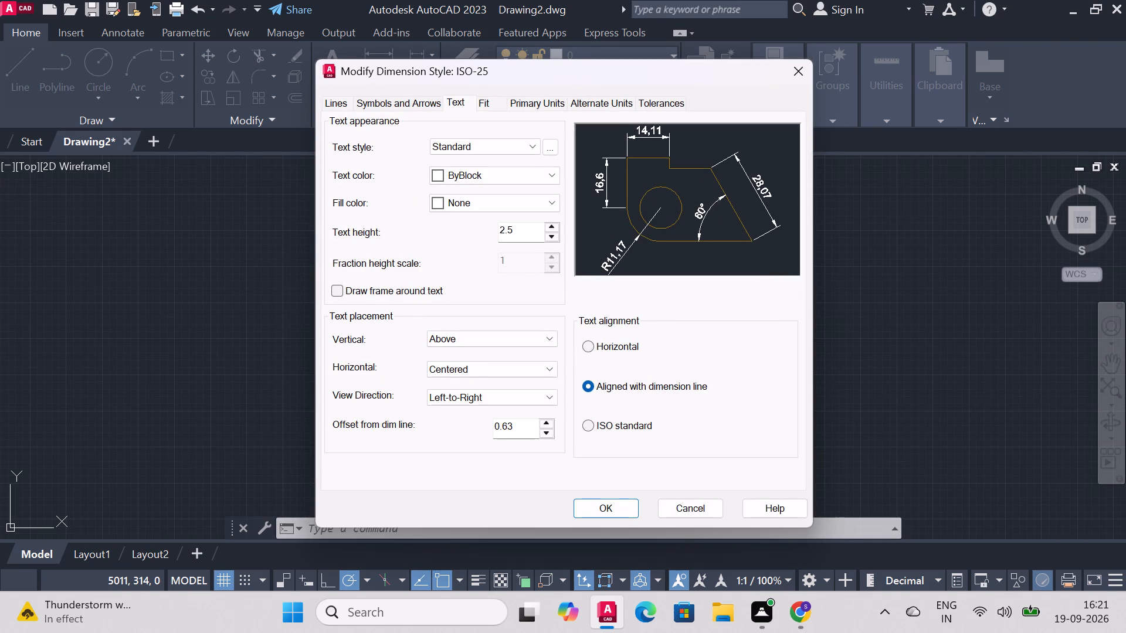
left_click_drag(524, 231, 415, 259)
key("5")
key("Return")
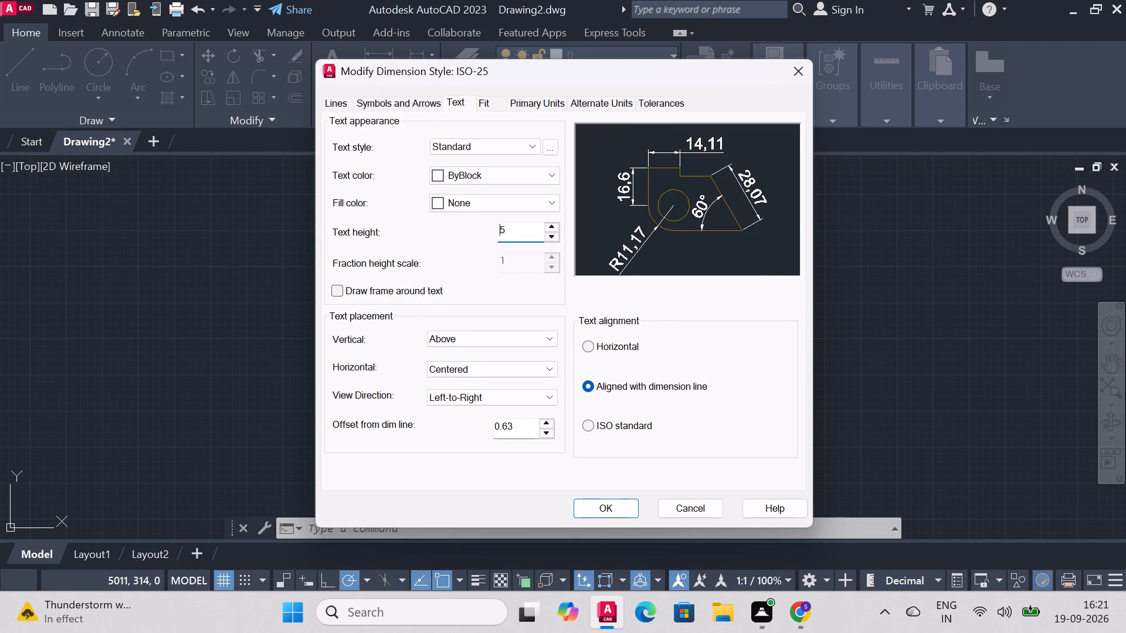
left_click(397, 102)
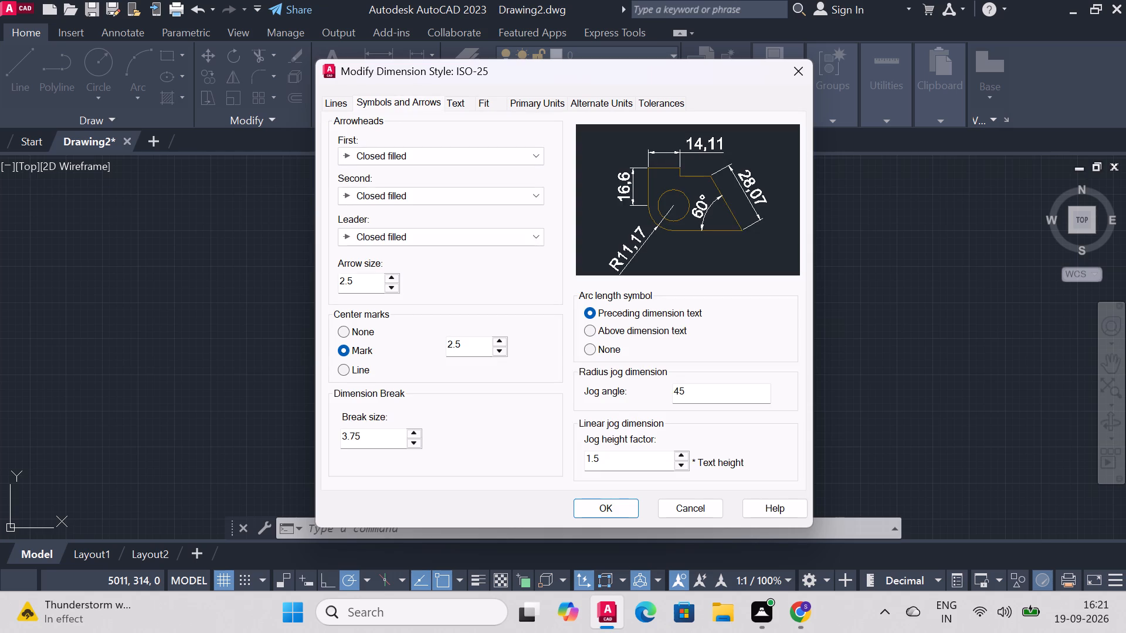
left_click_drag(368, 279, 163, 325)
key("2")
key("BackSpace")
key("3")
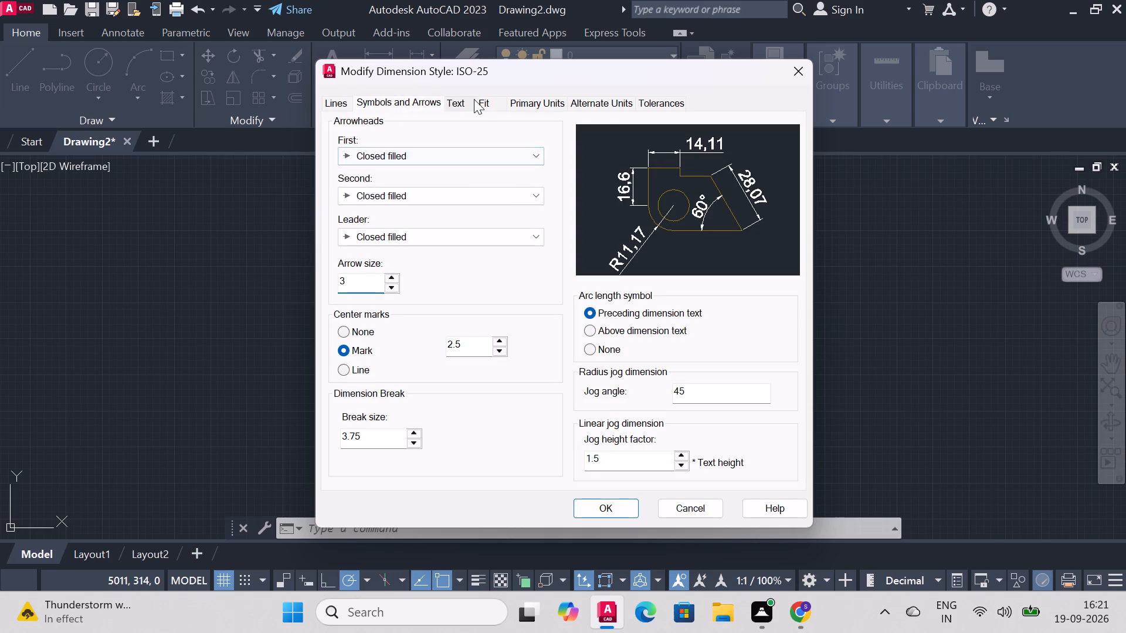
Set the ISO-25 dimension text alignment to Horizontal, save the style and make it current.
left_click(455, 104)
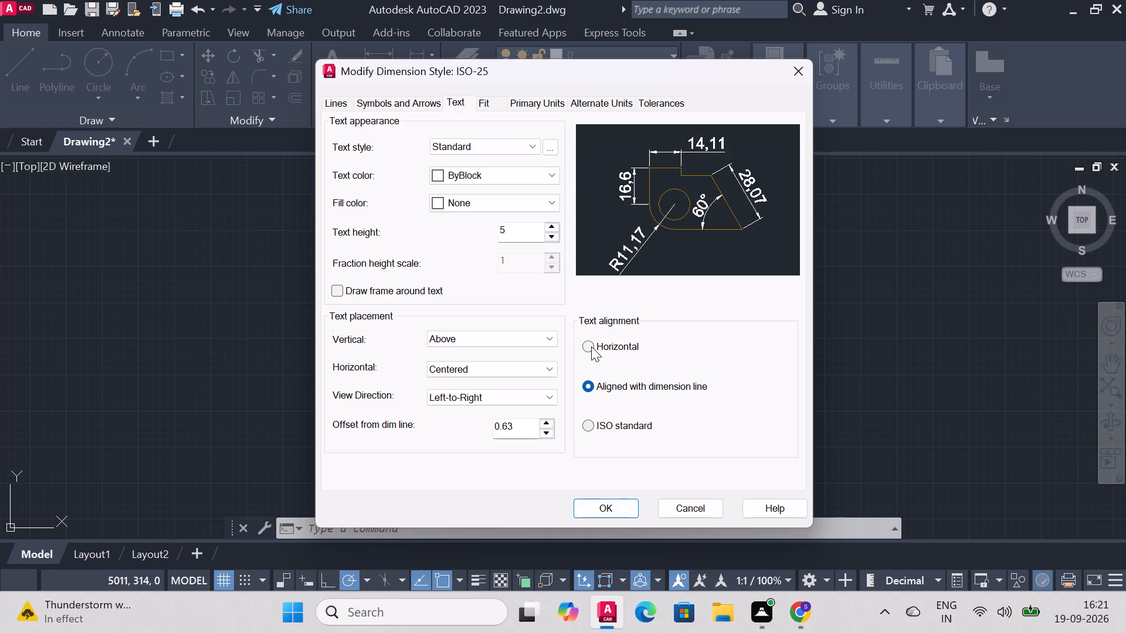
left_click(591, 346)
left_click(602, 515)
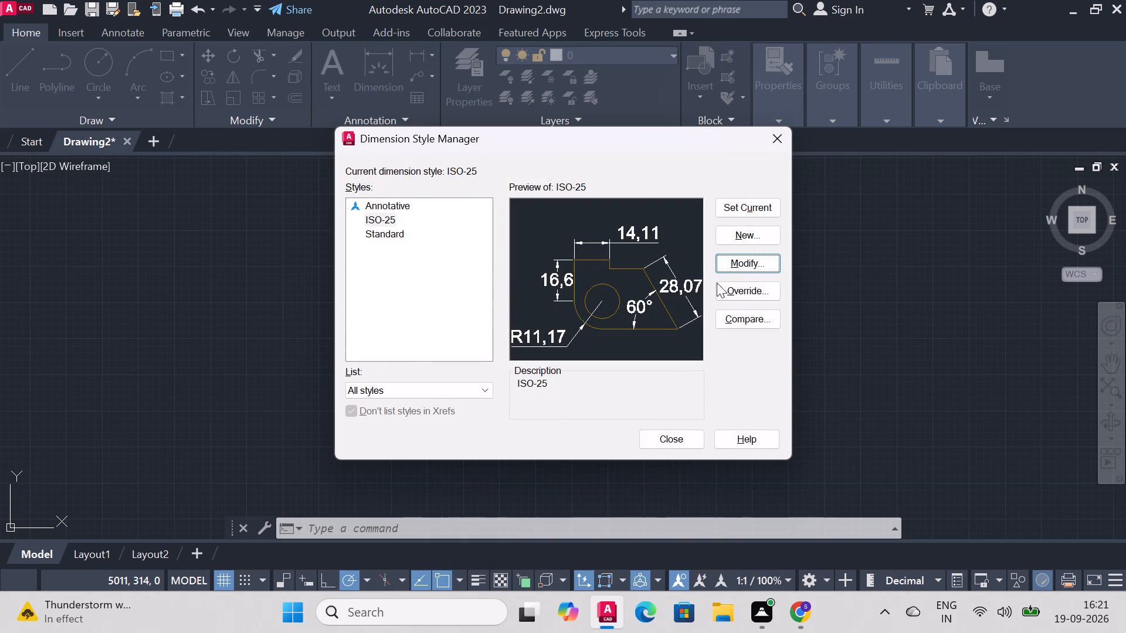
left_click(734, 209)
left_click(666, 442)
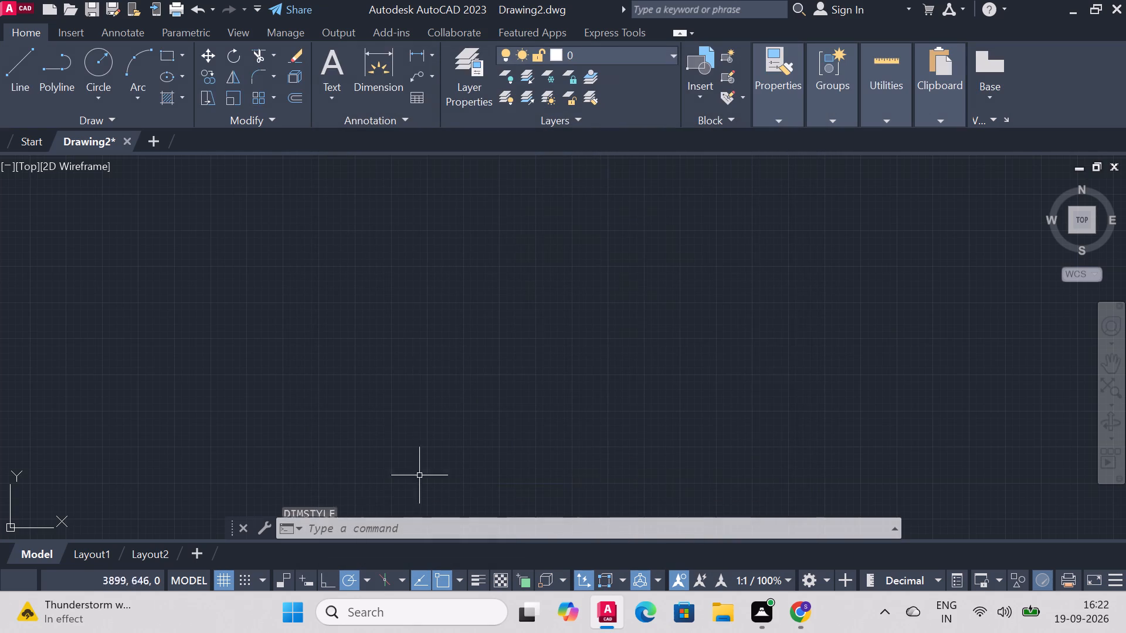
Draw a 45 by 45 square from four connected lines within the drawing limits, starting at its lower-left corner.
key("z")
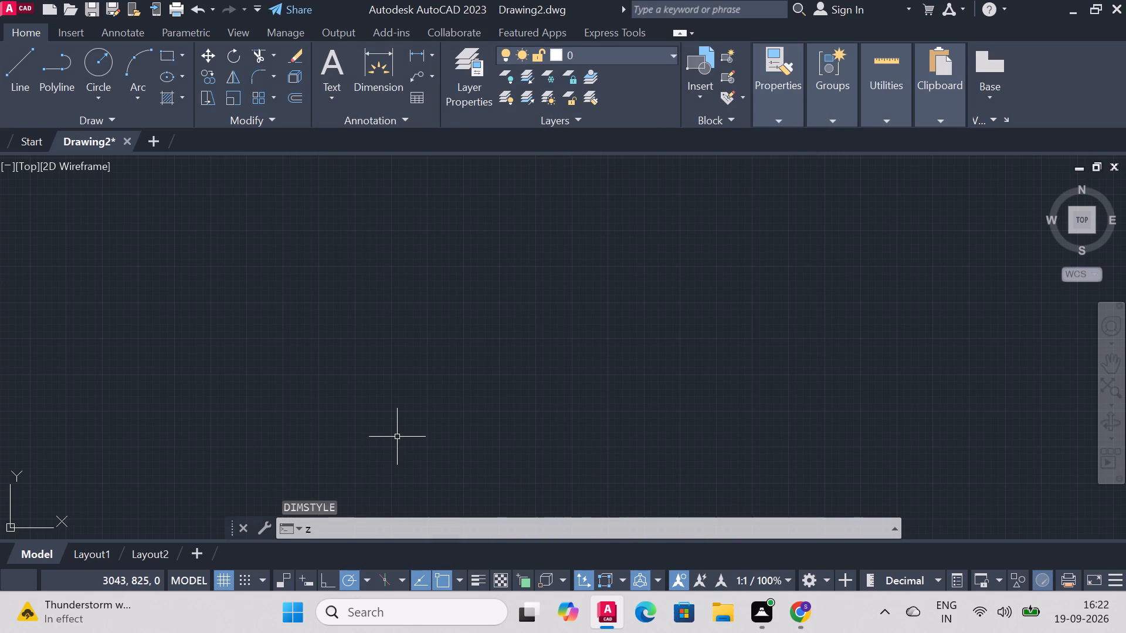
key("Return")
key("a")
key("Return")
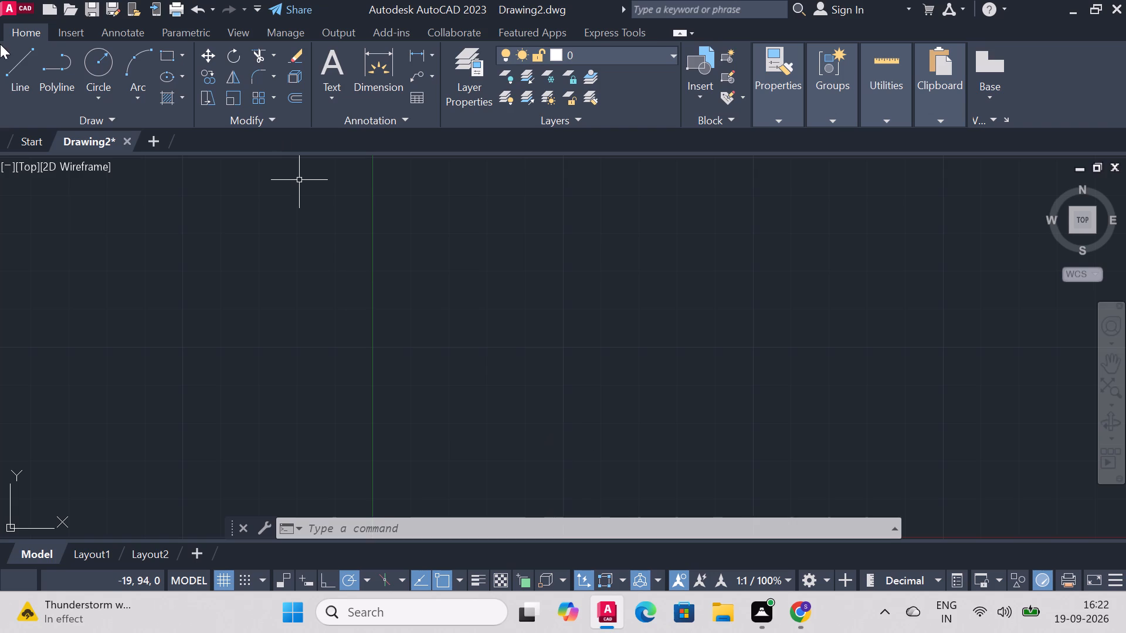
left_click(10, 55)
left_click(548, 444)
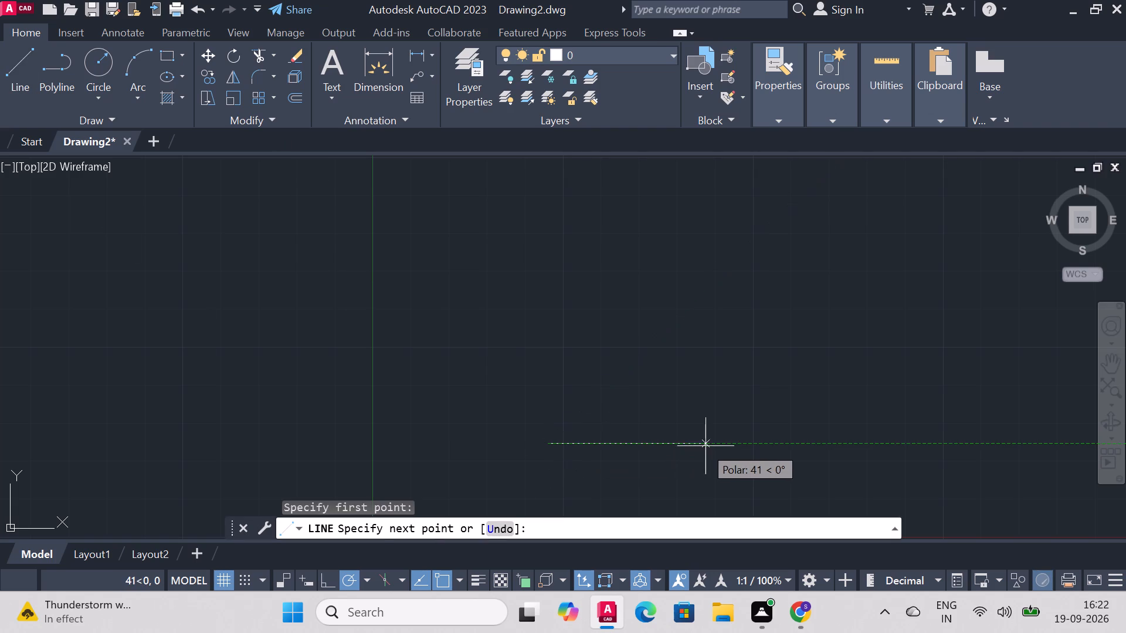
type("45")
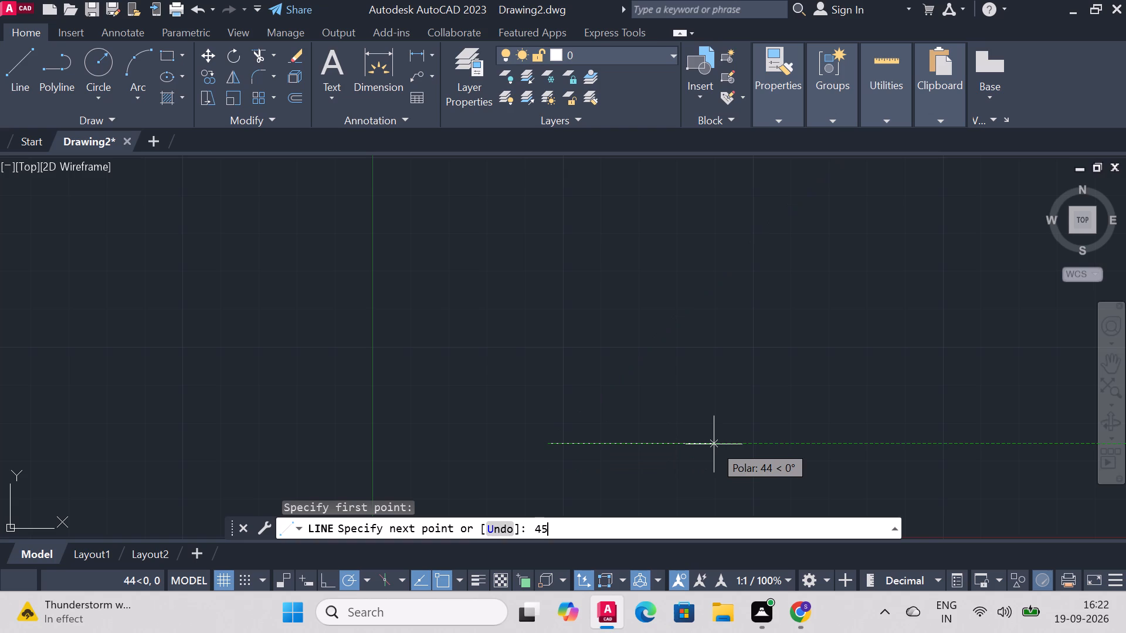
key("Return")
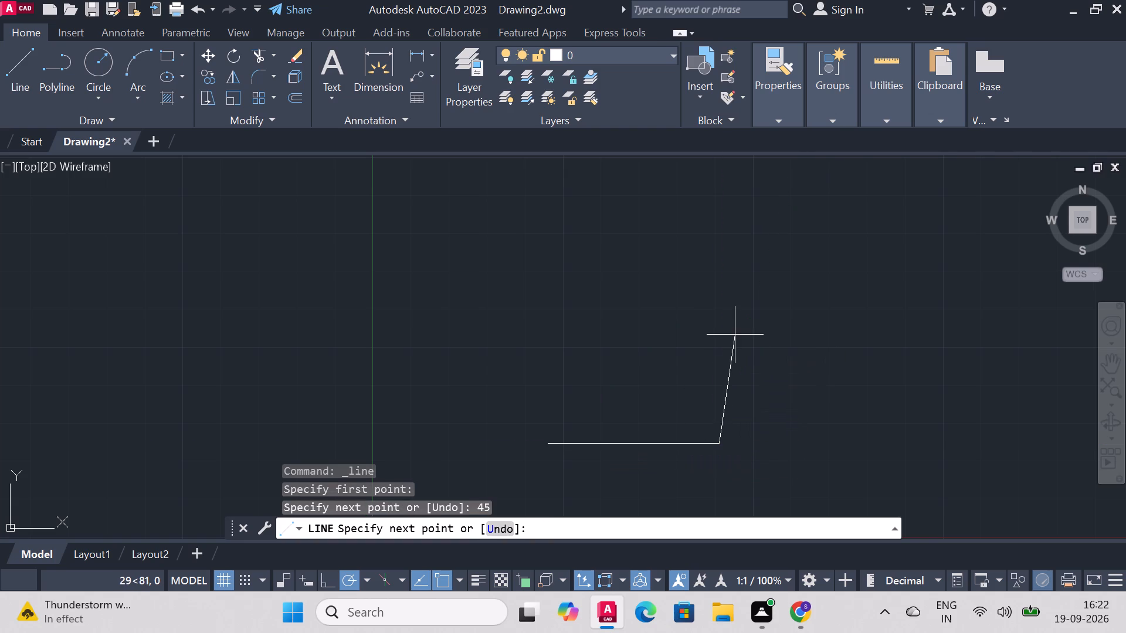
type("45")
key("Return")
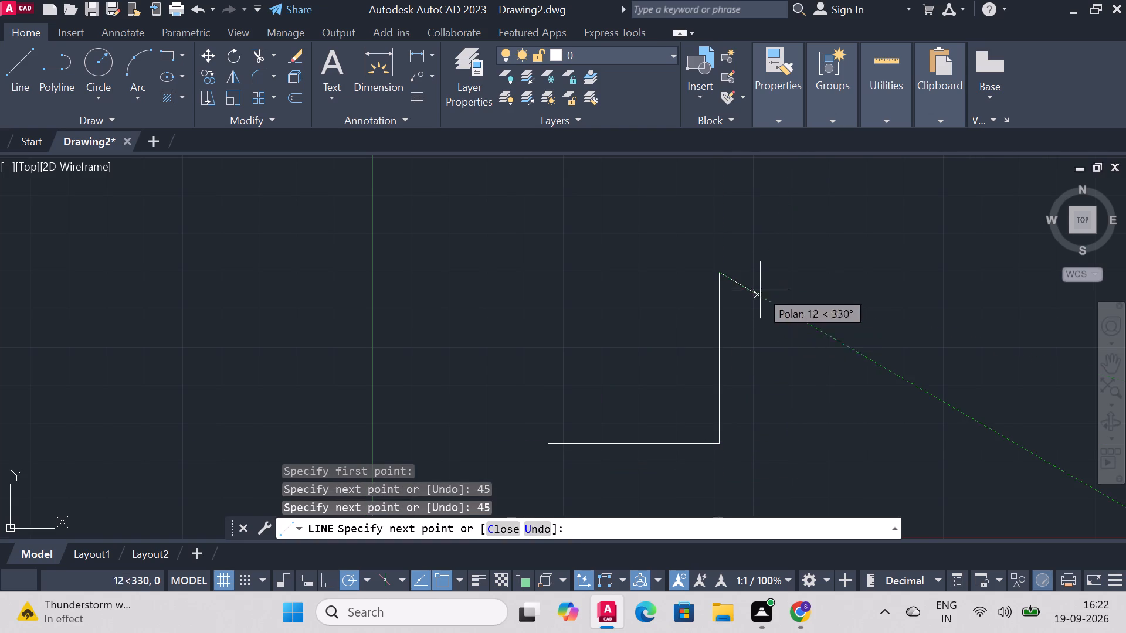
type("45")
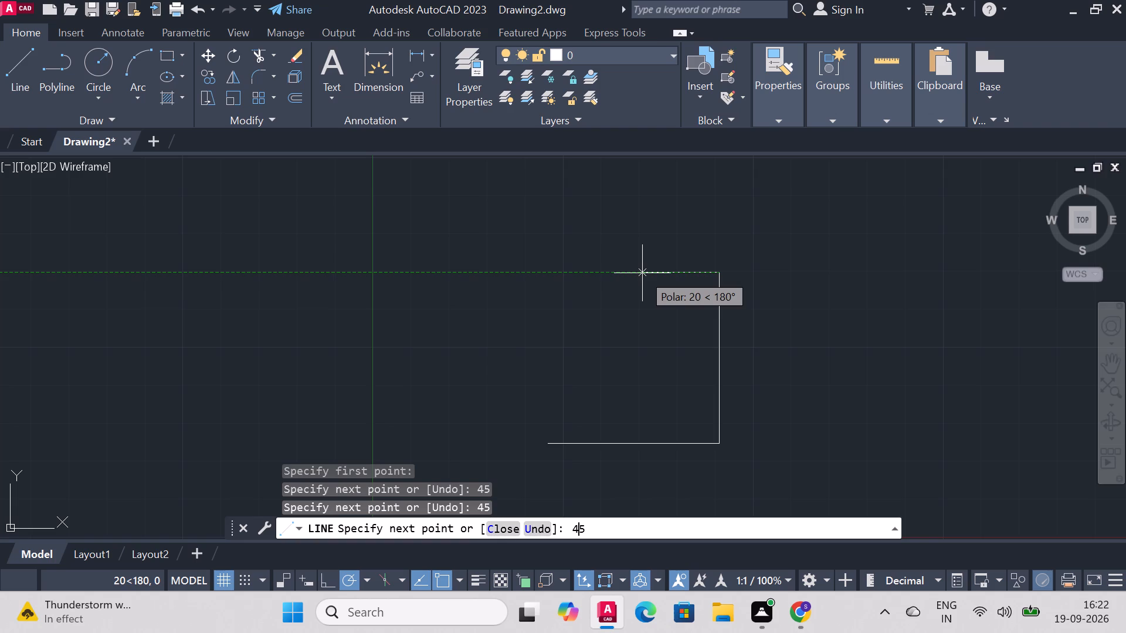
key("Return")
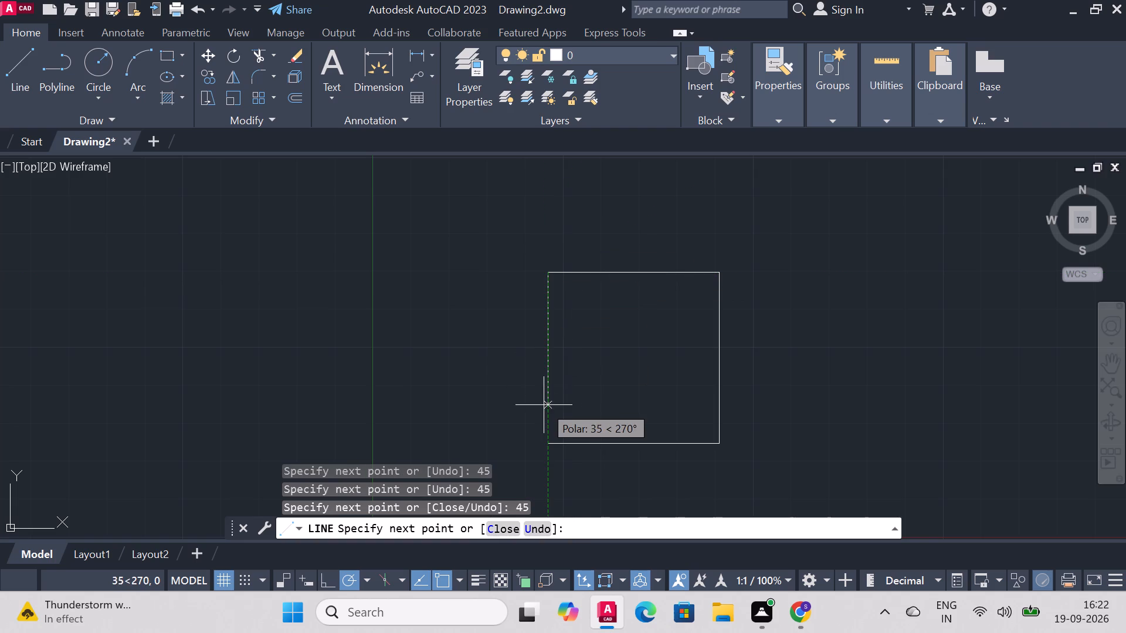
type("45")
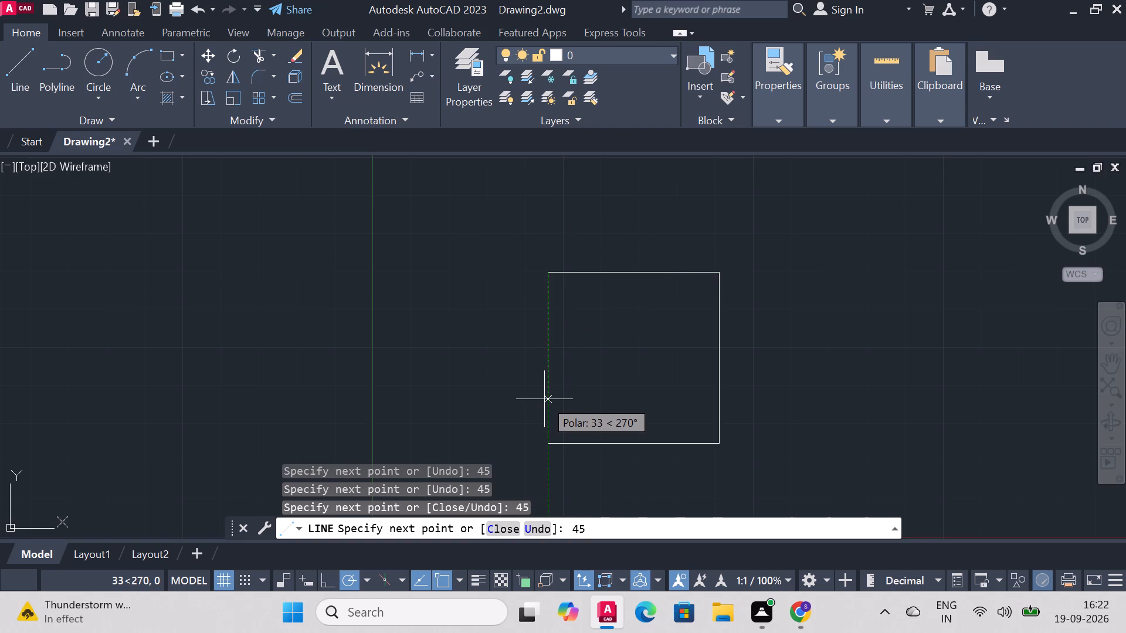
key("Return")
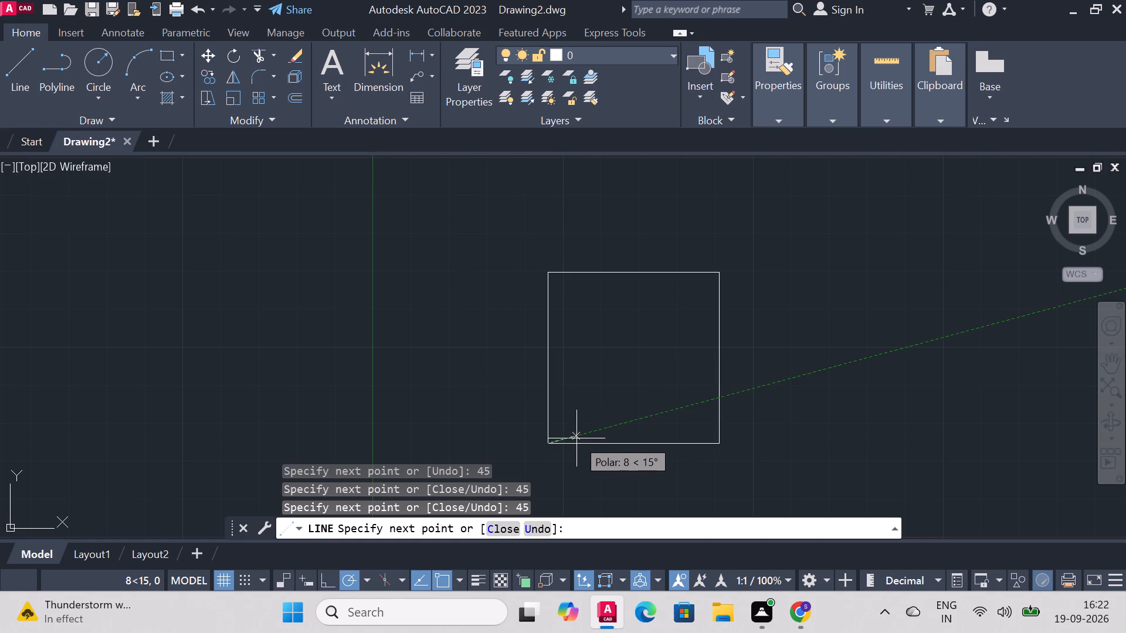
key("Escape")
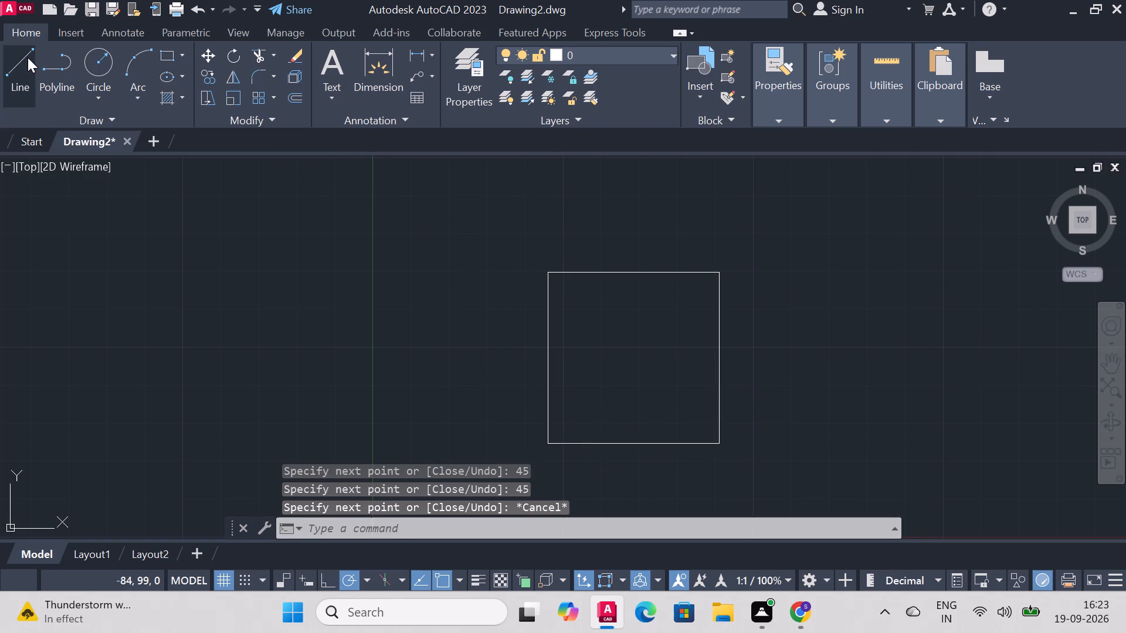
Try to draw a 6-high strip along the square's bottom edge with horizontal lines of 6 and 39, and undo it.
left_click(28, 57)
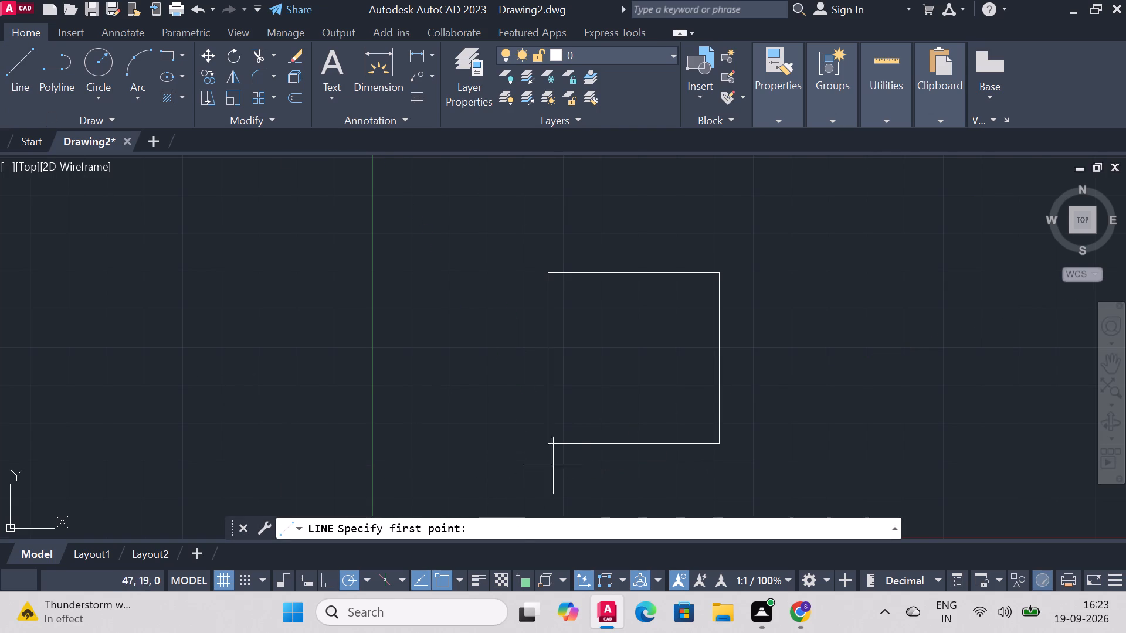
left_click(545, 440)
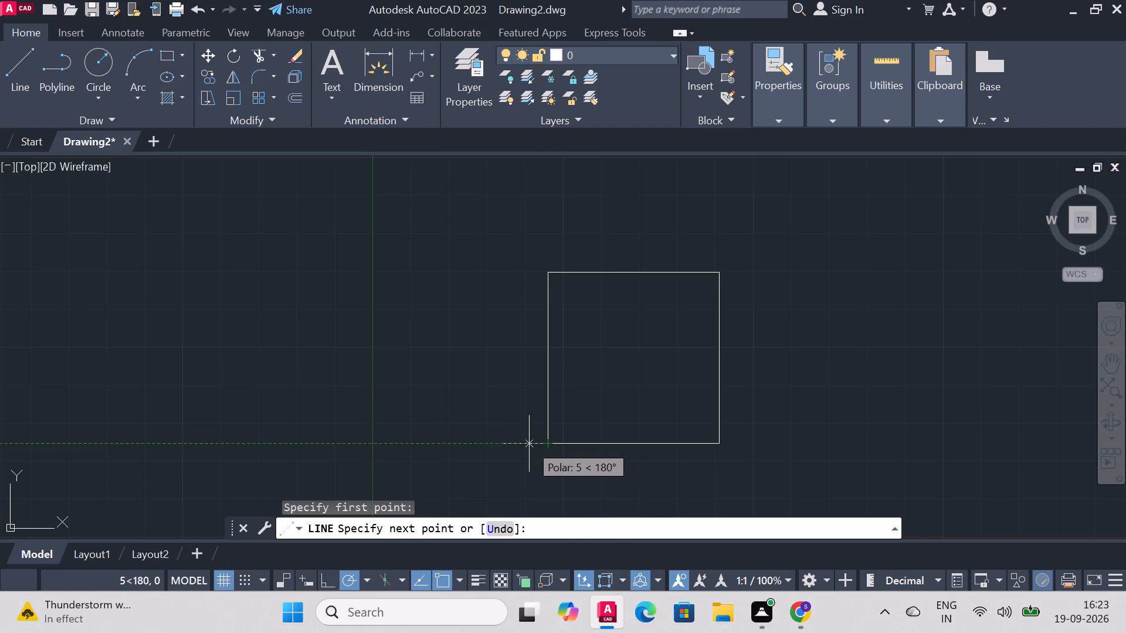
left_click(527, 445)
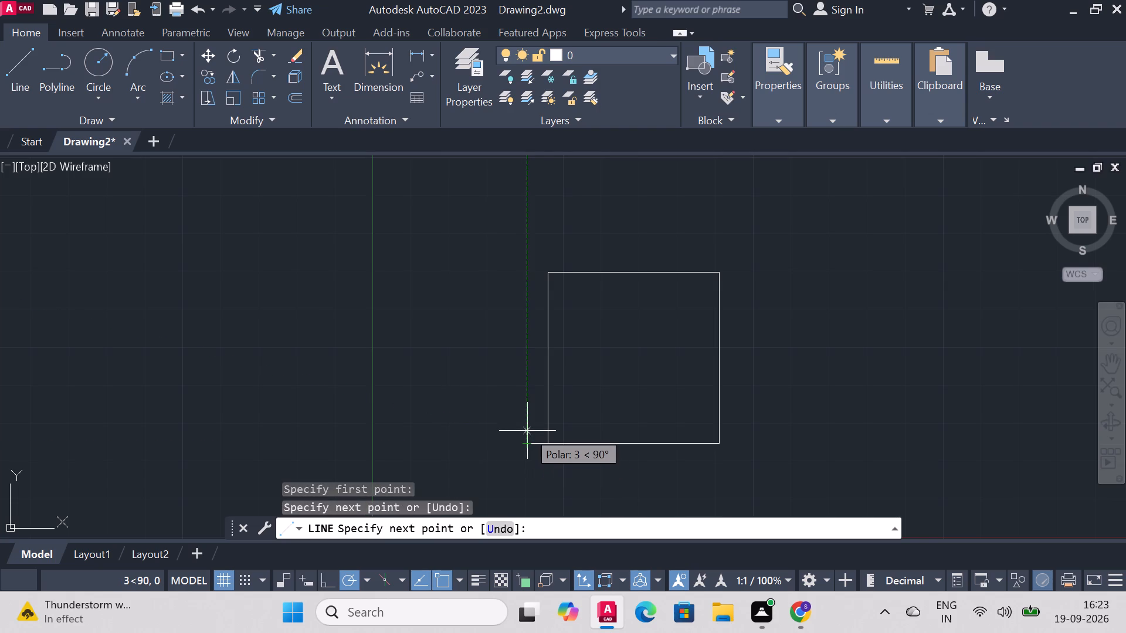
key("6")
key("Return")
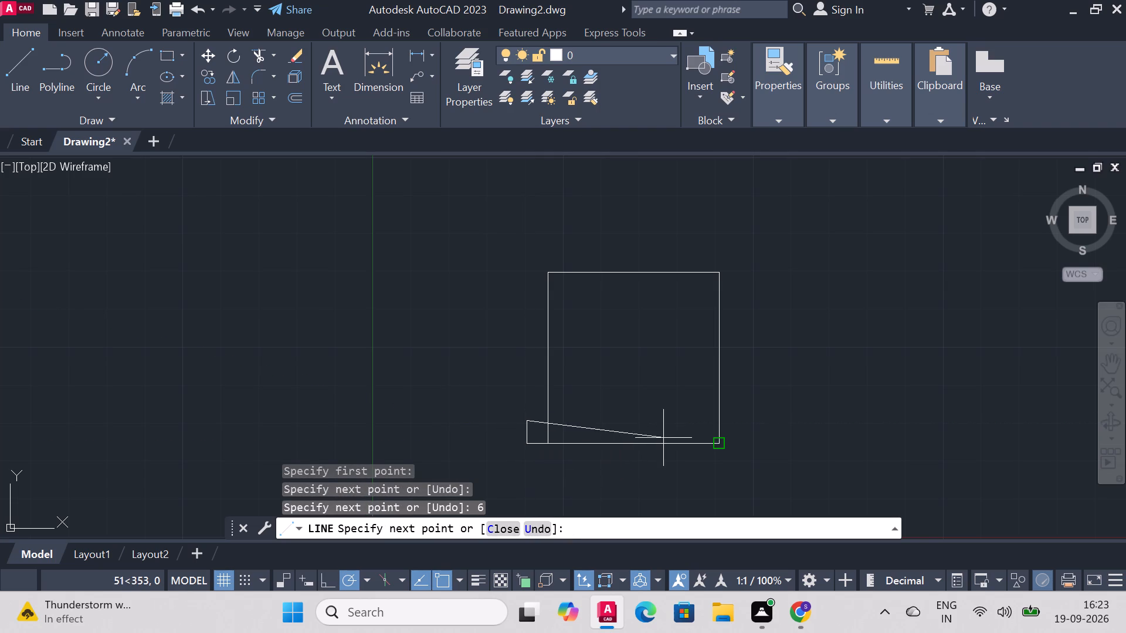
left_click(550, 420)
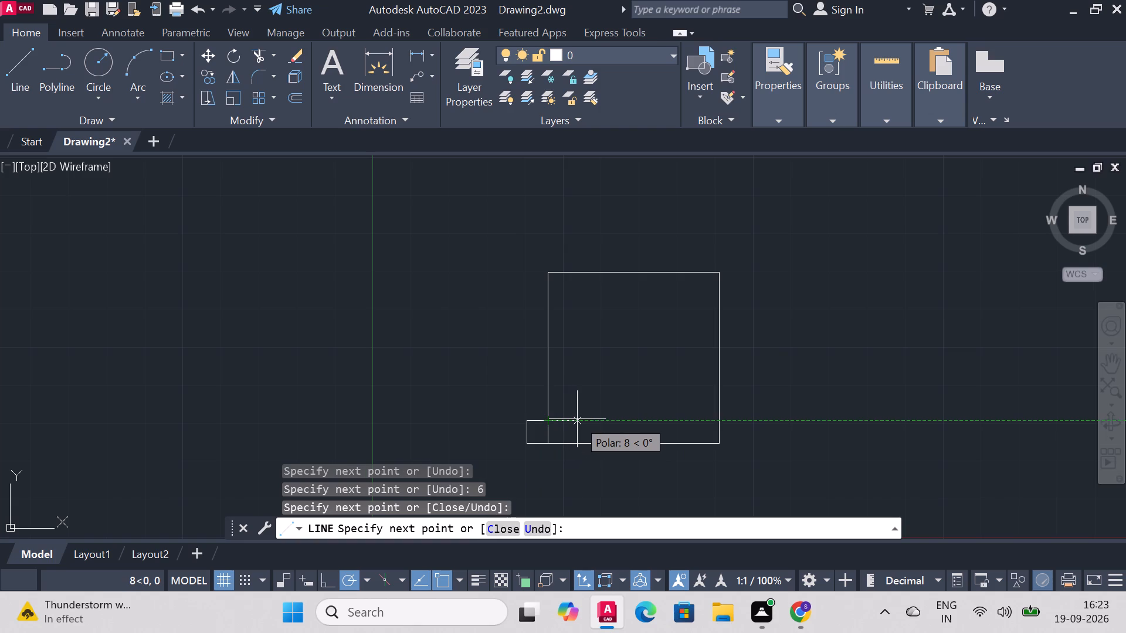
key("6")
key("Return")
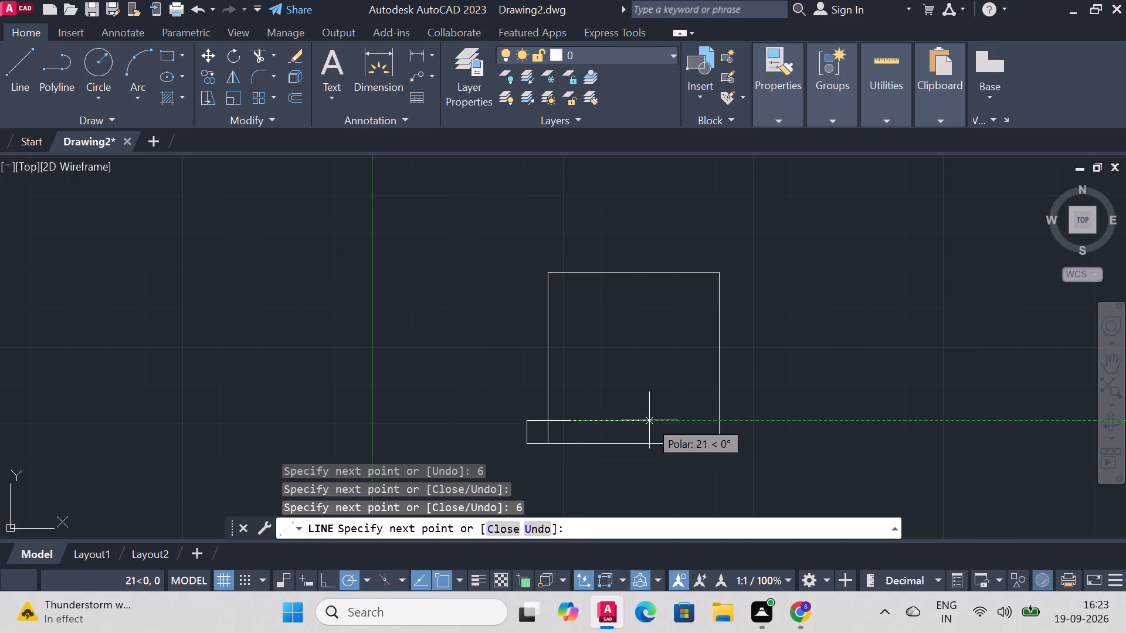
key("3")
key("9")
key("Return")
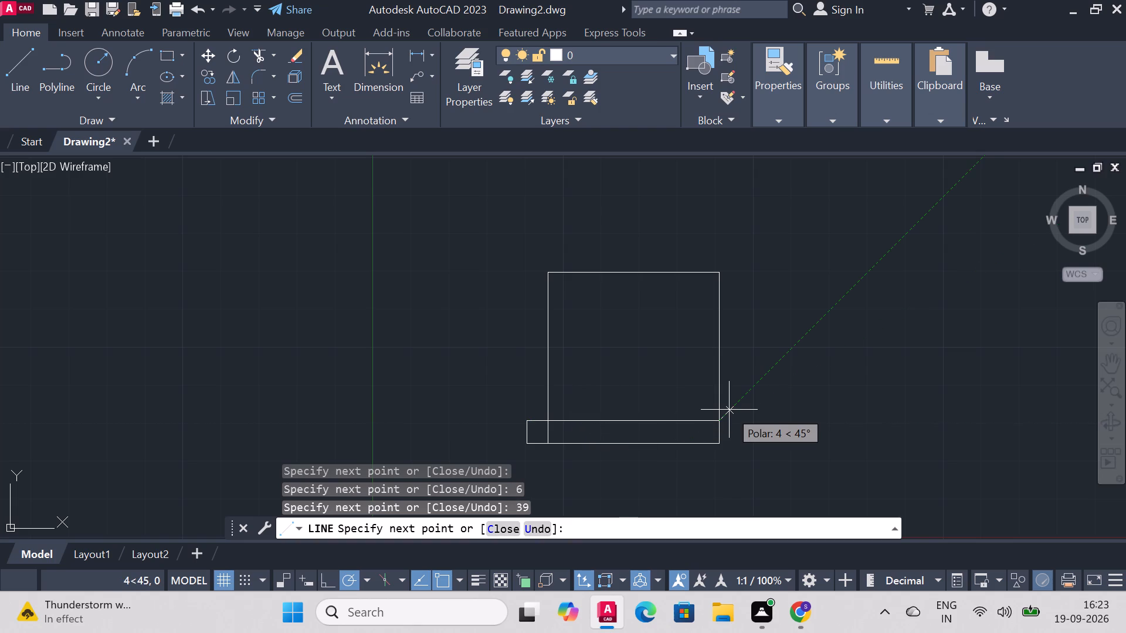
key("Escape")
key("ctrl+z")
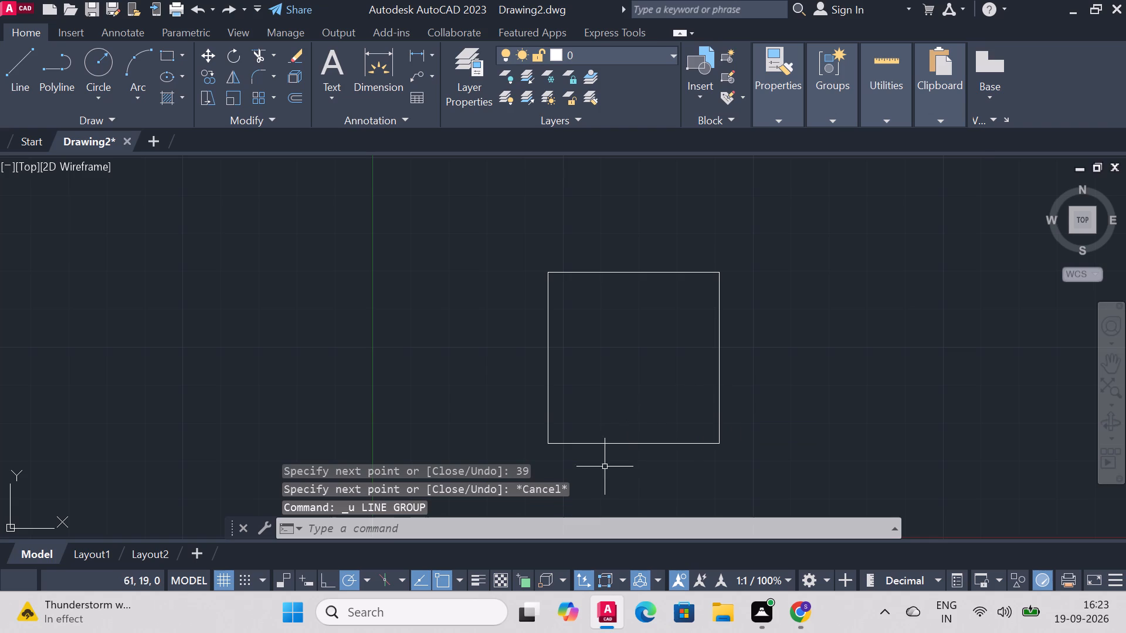
Draw a 39 by 39 square inside the 45 square with lines, offset 3 up and 3 across from its lower-left corner.
left_click(0, 73)
left_click(5, 72)
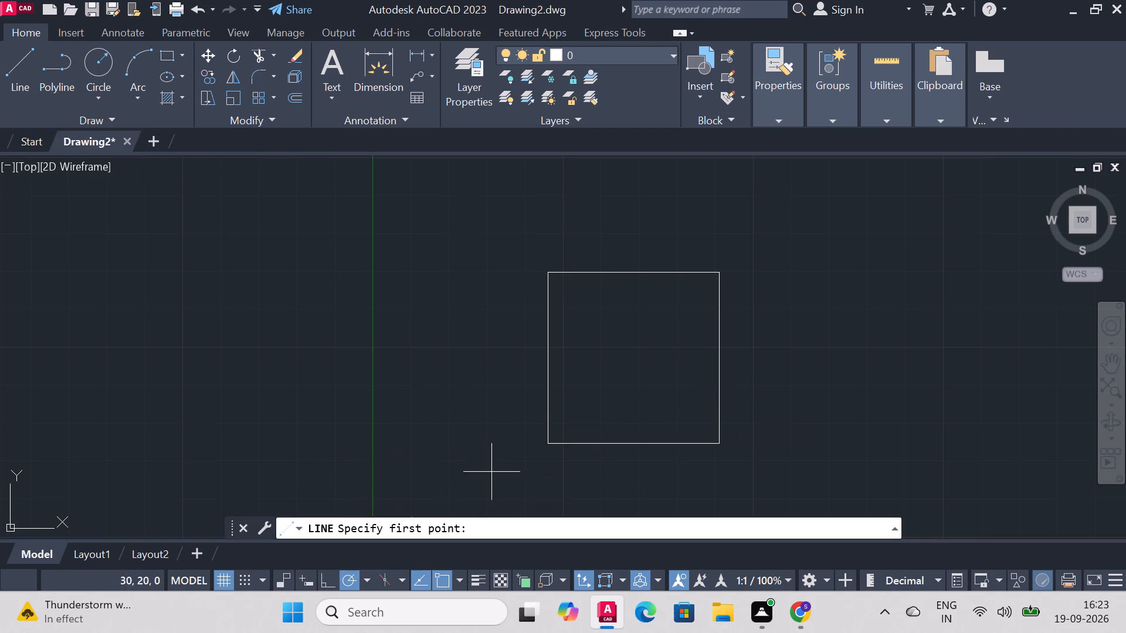
left_click(547, 444)
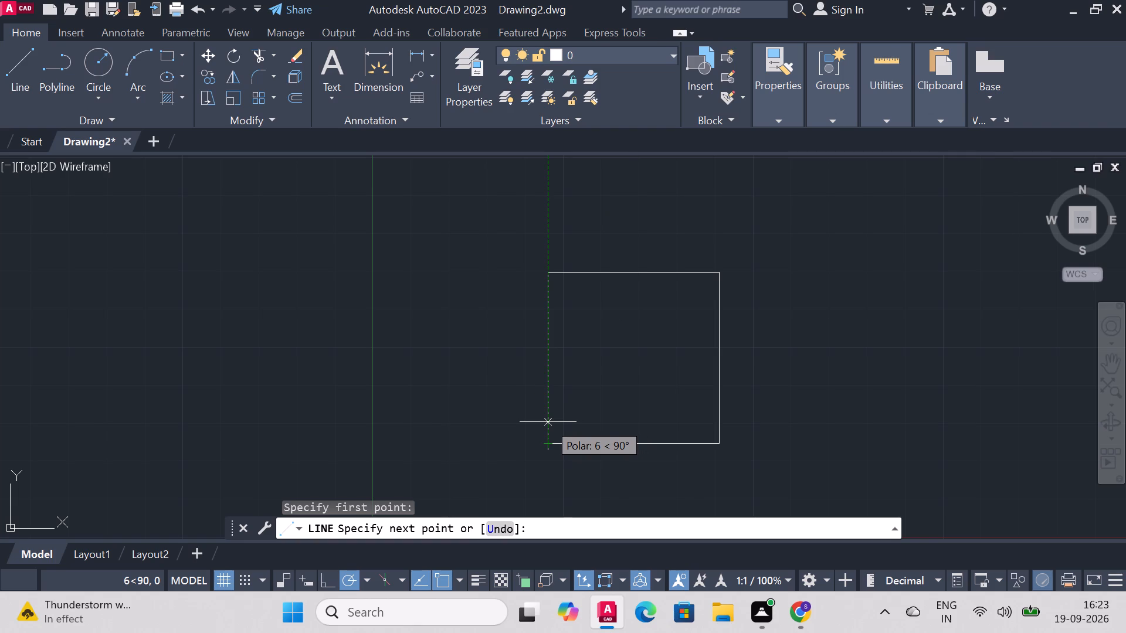
key("3")
key("Return")
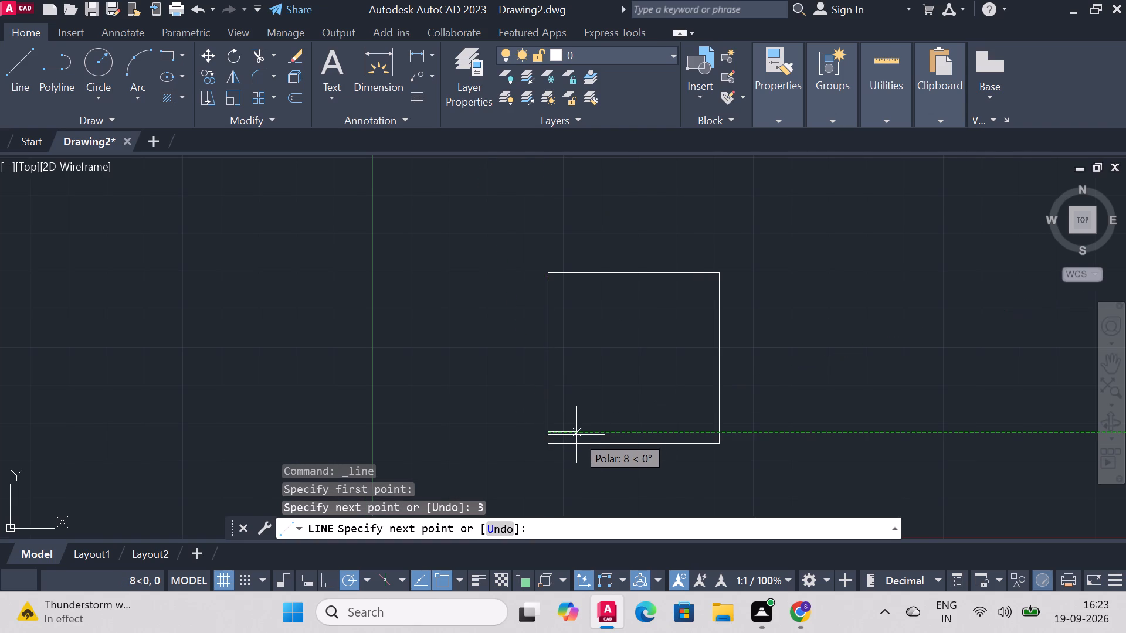
key("3")
key("Return")
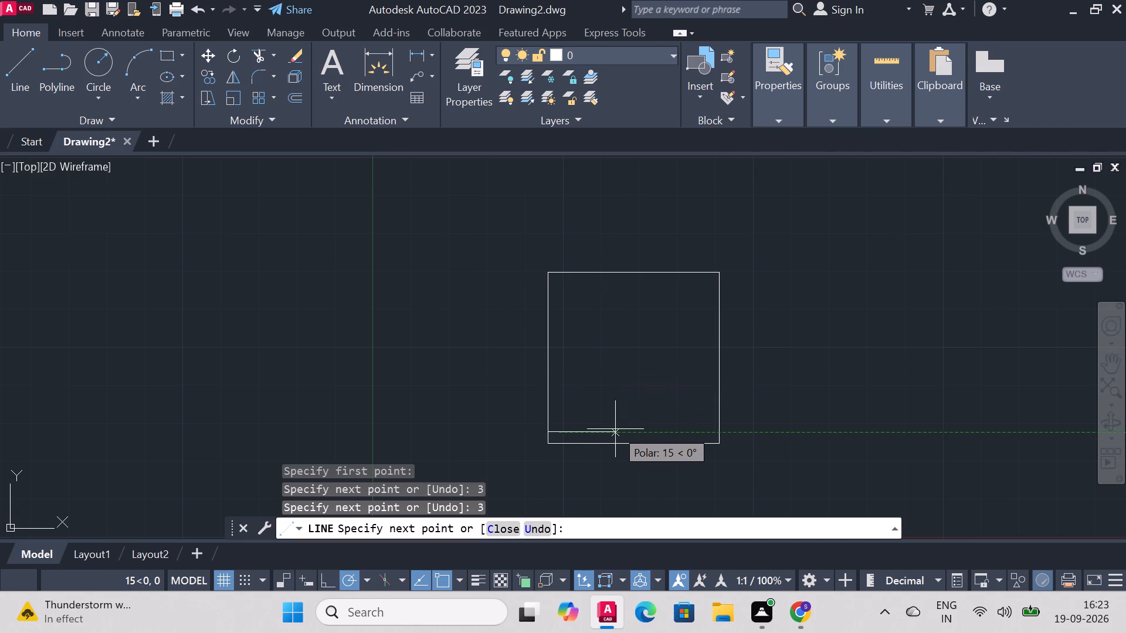
type("39")
key("Return")
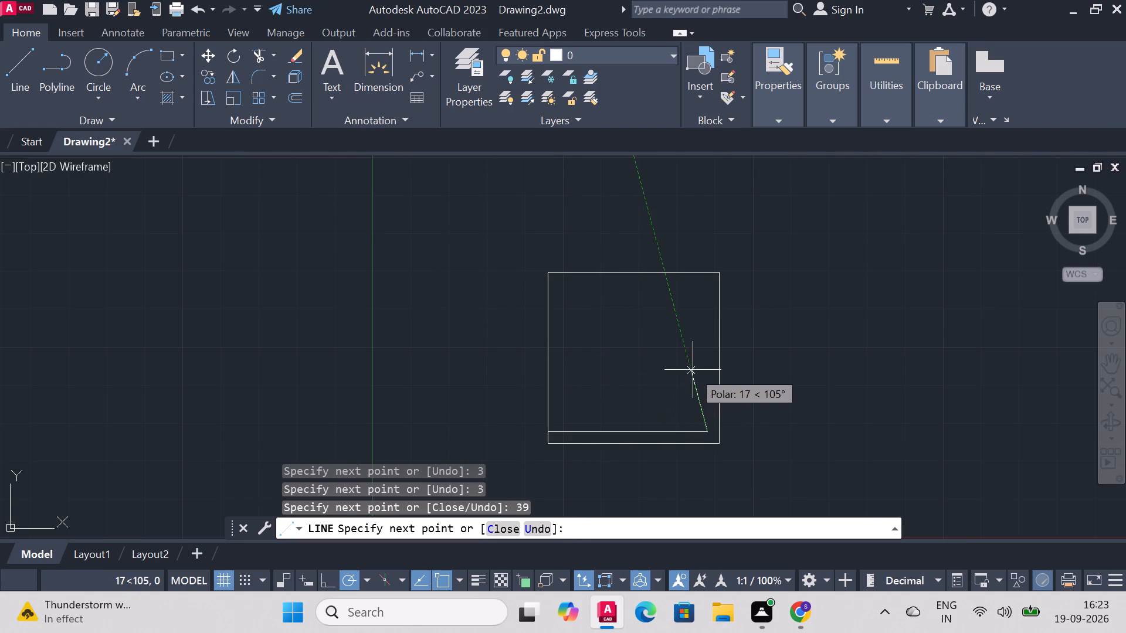
type("39")
key("Return")
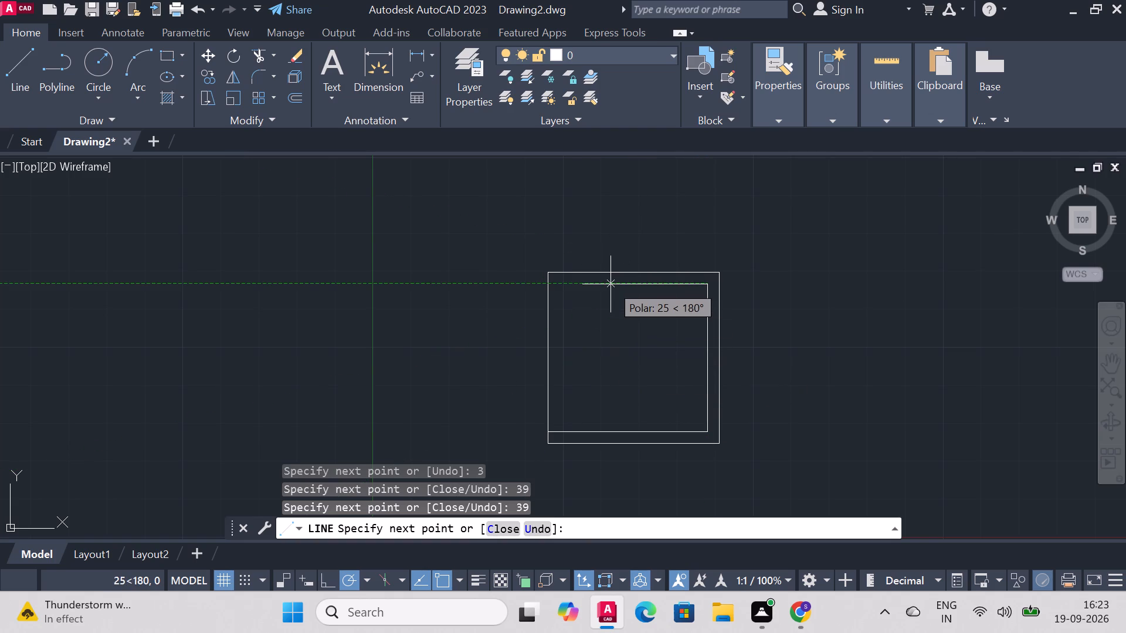
type("39")
key("Return")
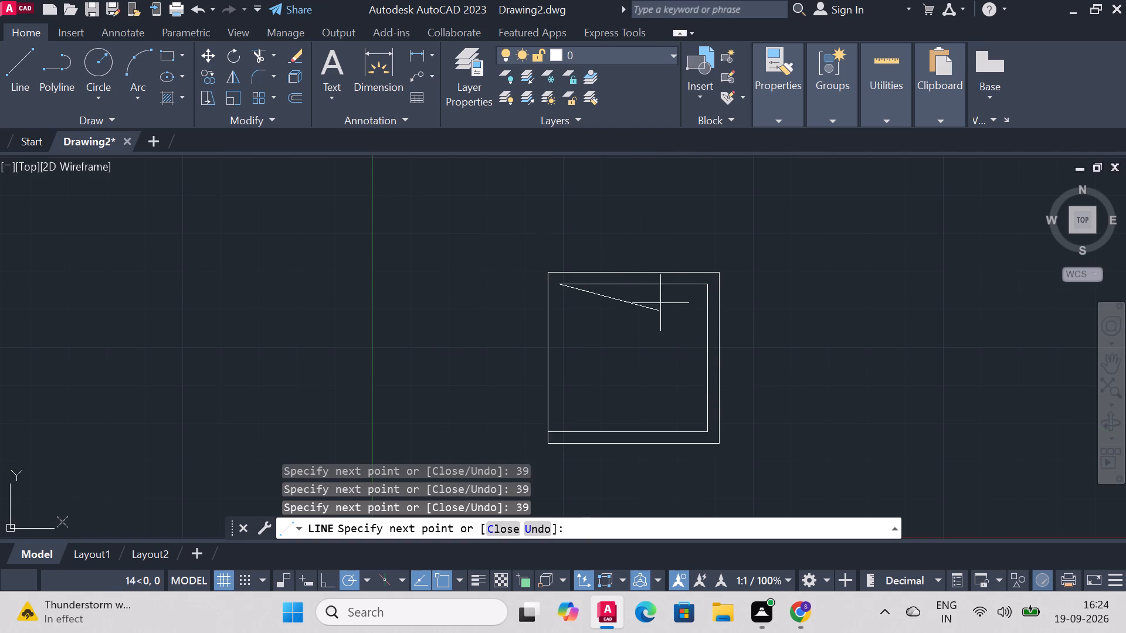
left_click(562, 433)
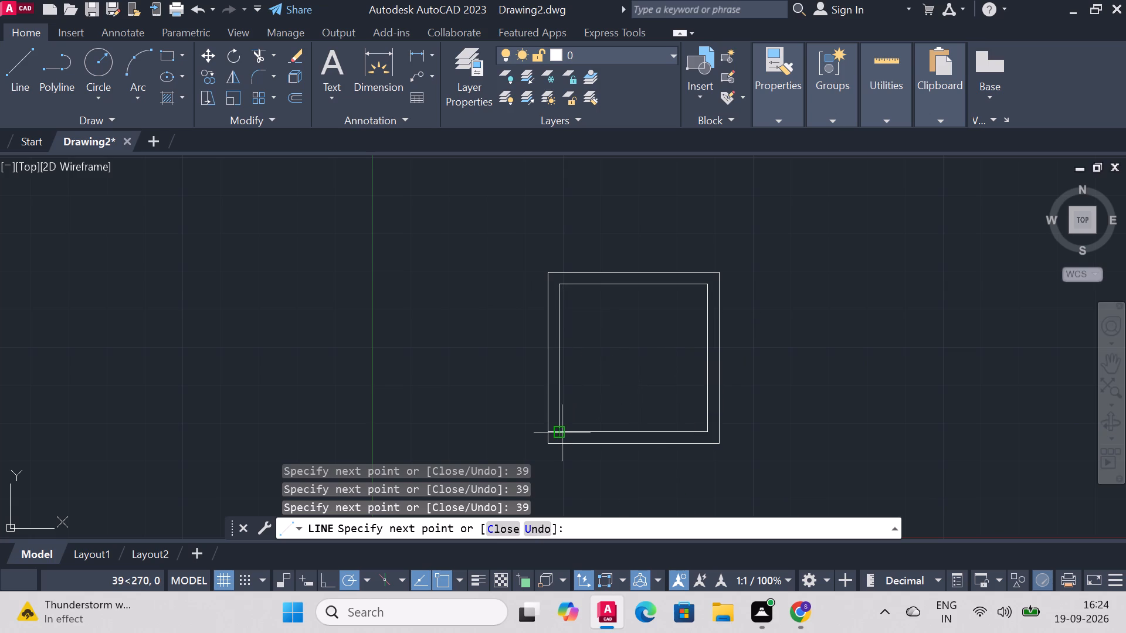
key("Escape")
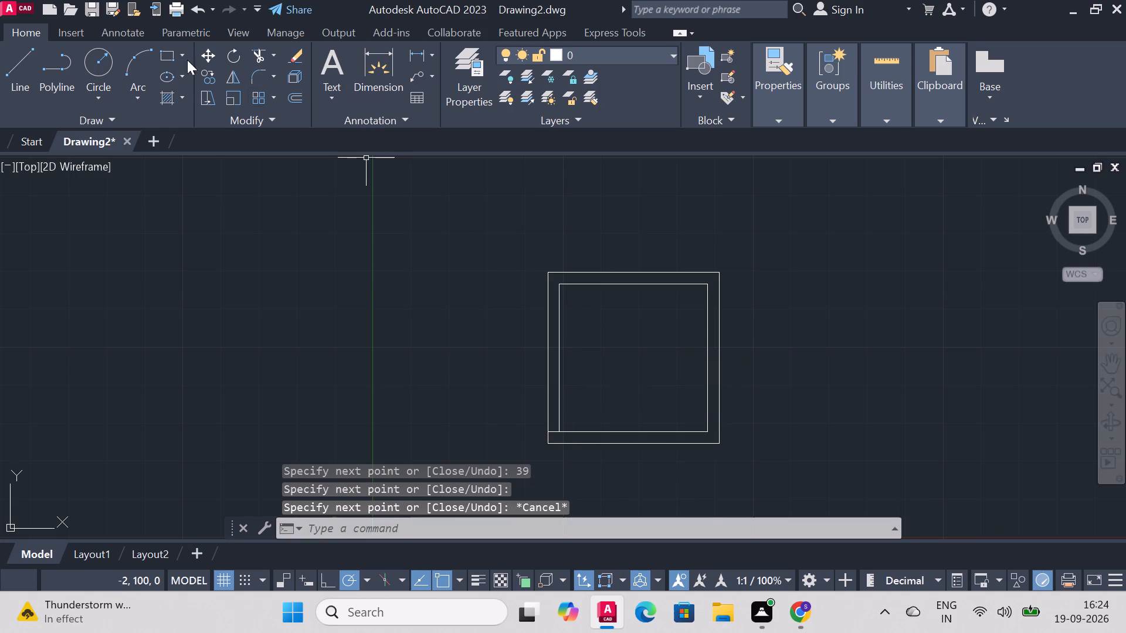
Trim the leftover 3-unit line segment between the 45 and 39 squares at their lower-left corner.
left_click(259, 60)
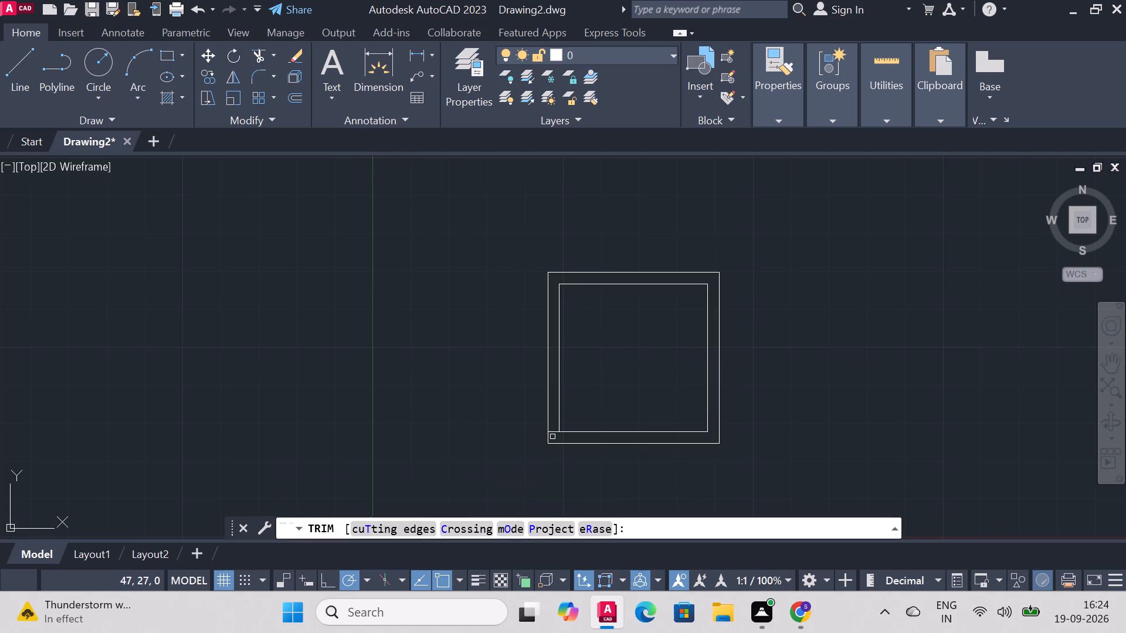
left_click(548, 437)
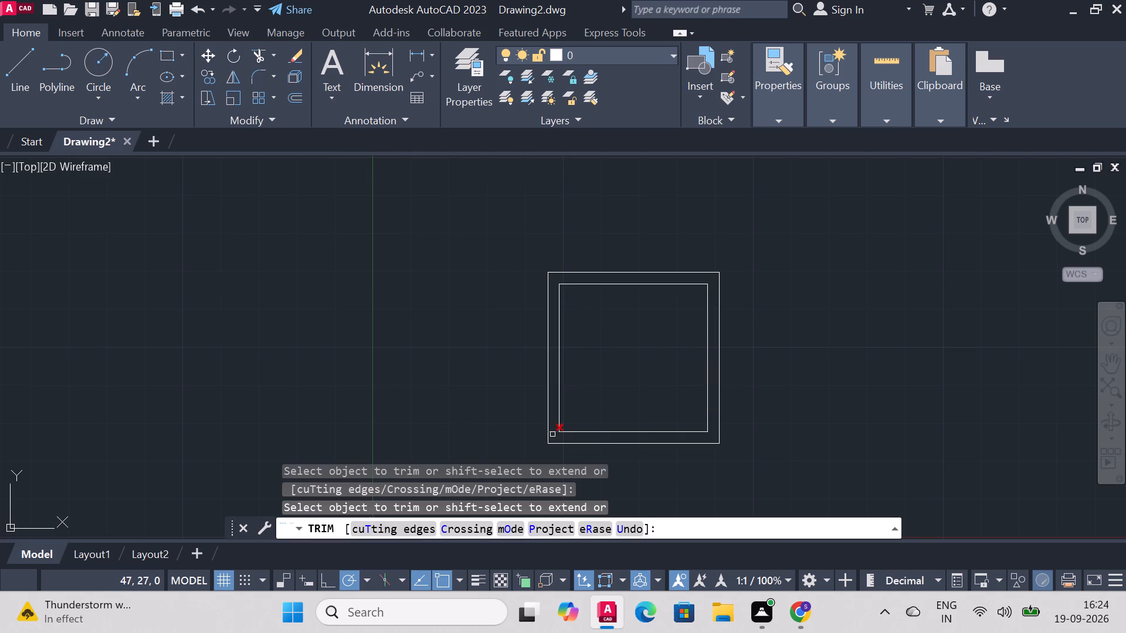
left_click(552, 434)
key("Escape")
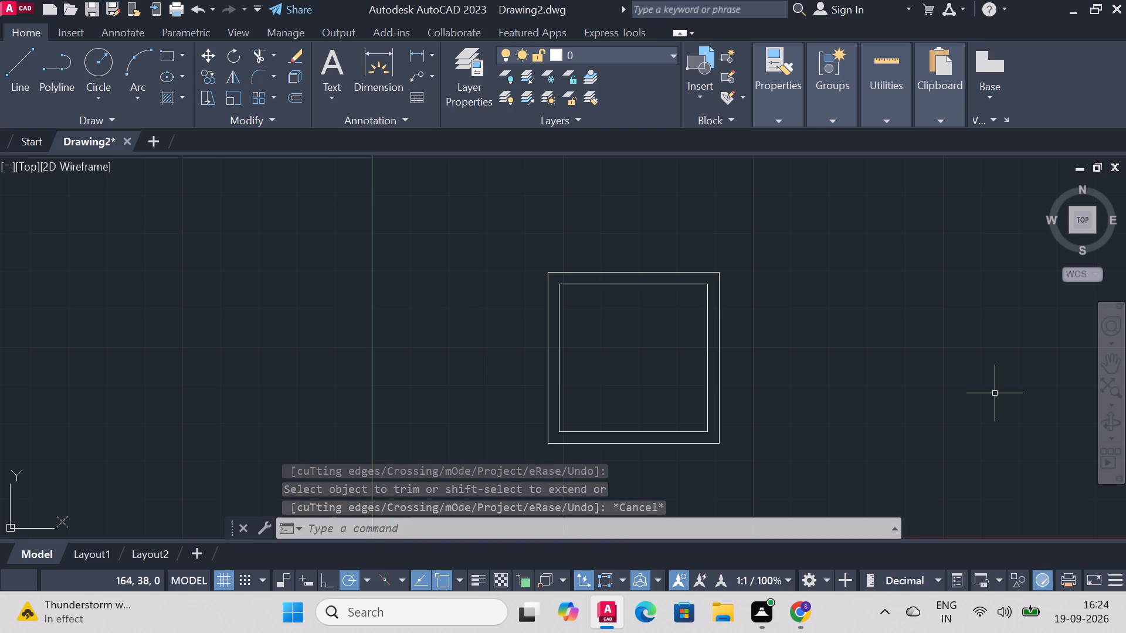
Draw a 33 by 33 square inside the 39 square with lines, offset 3 up and 3 across from its lower-left corner.
left_click(21, 70)
left_click(563, 430)
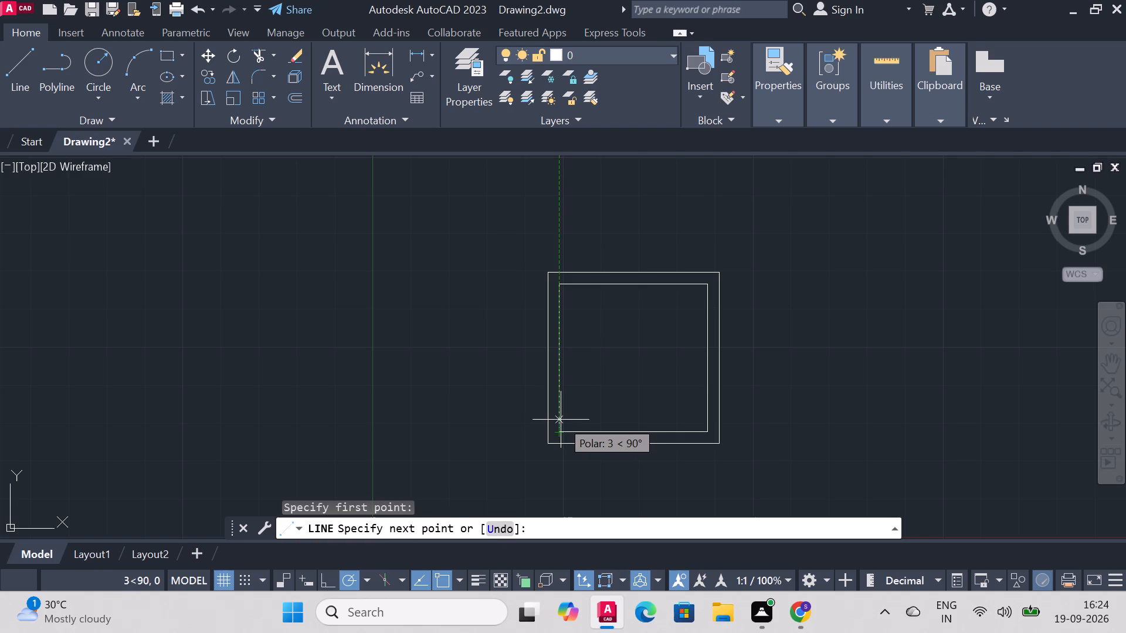
key("3")
key("Return")
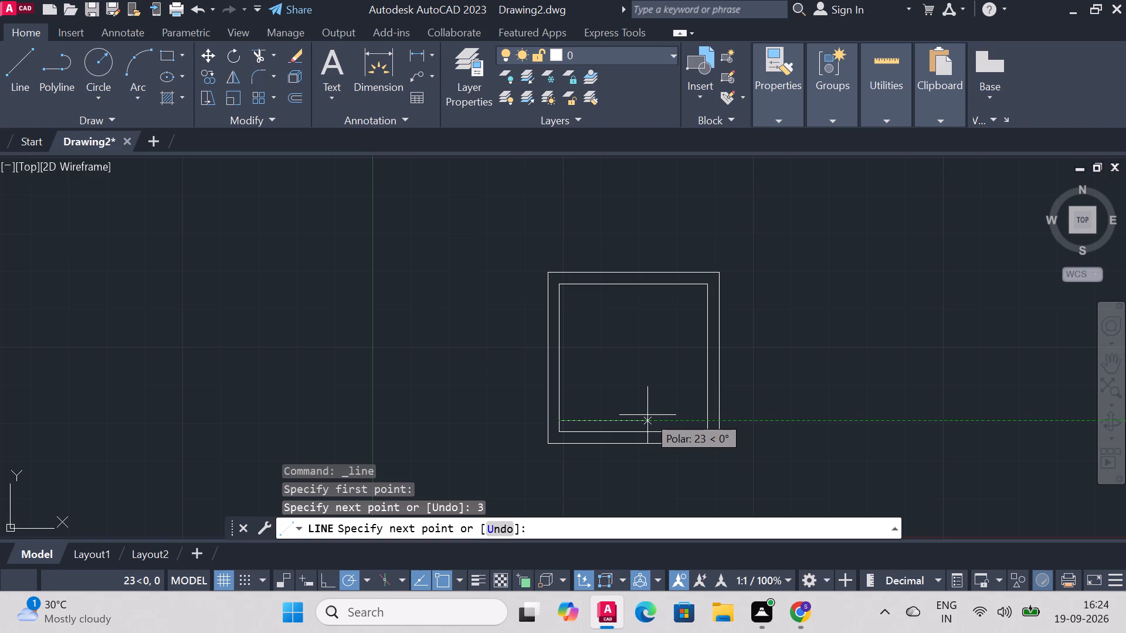
key("3")
key("Return")
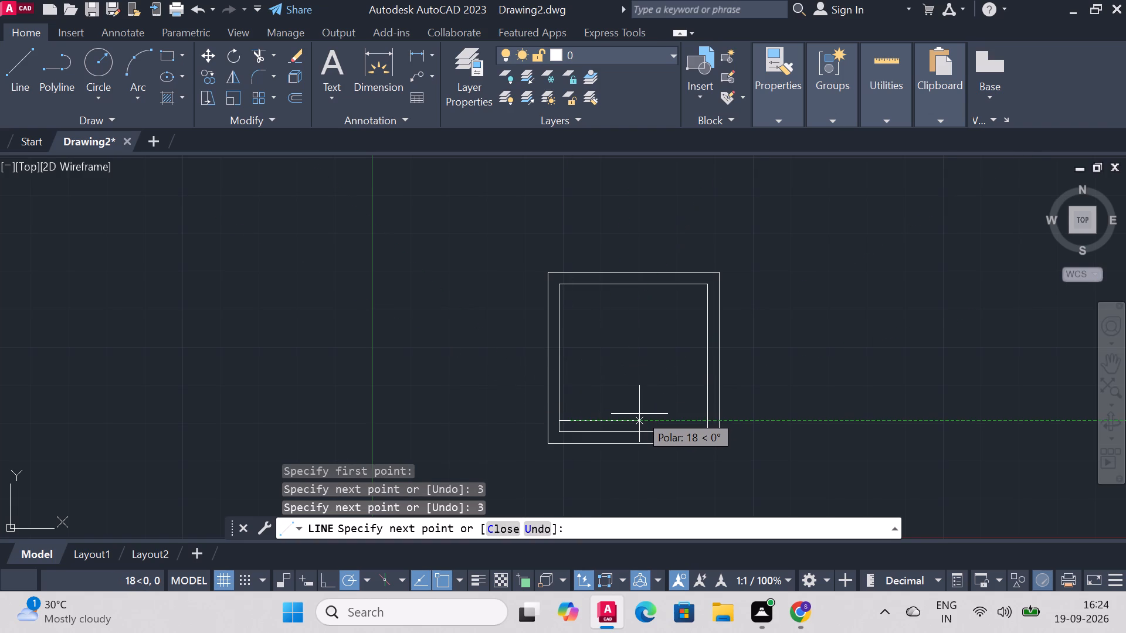
type("33")
key("Return")
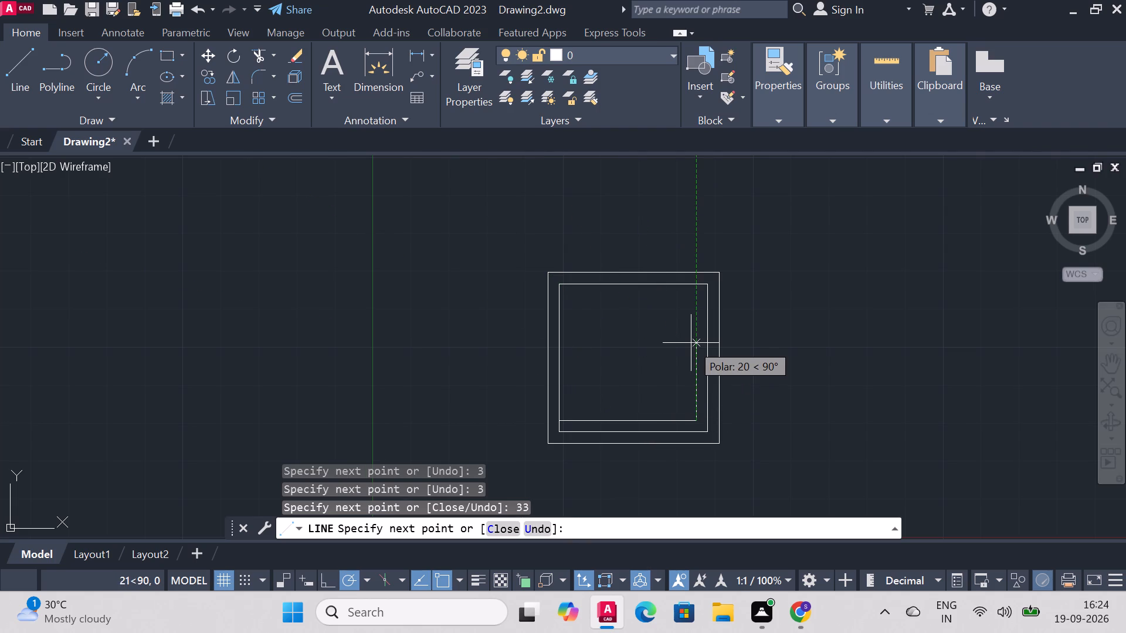
type("33")
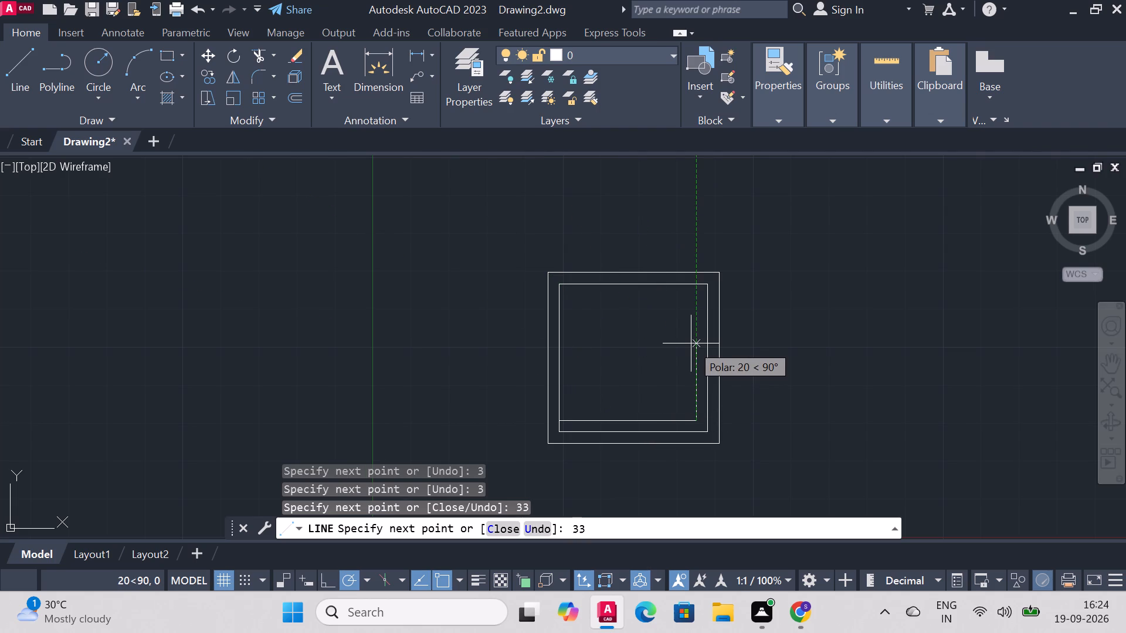
key("Return")
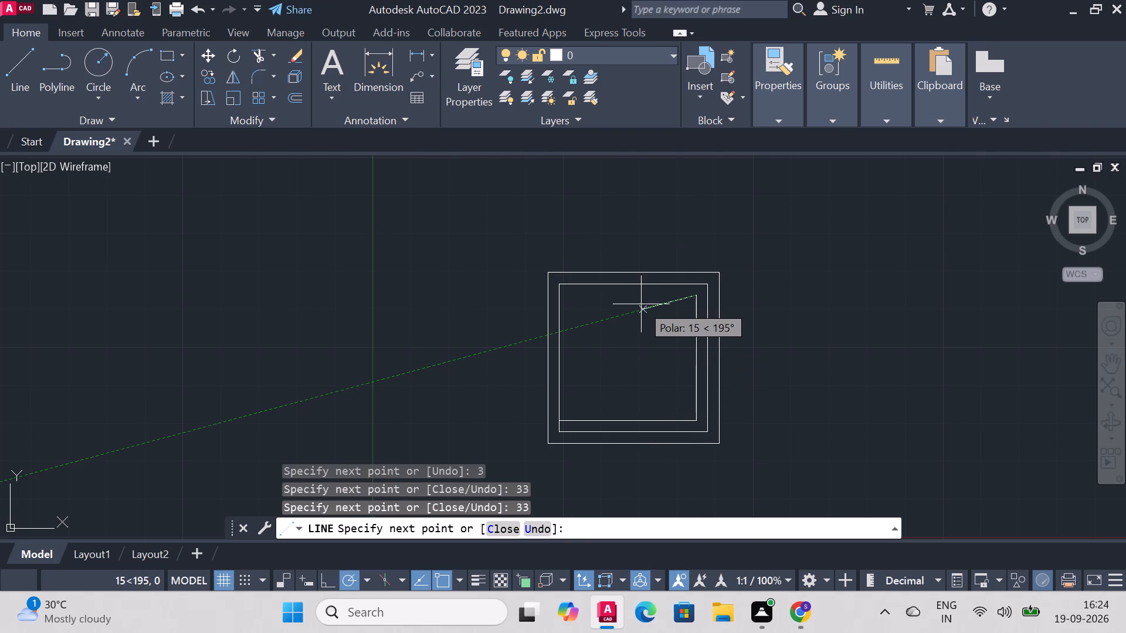
type("33")
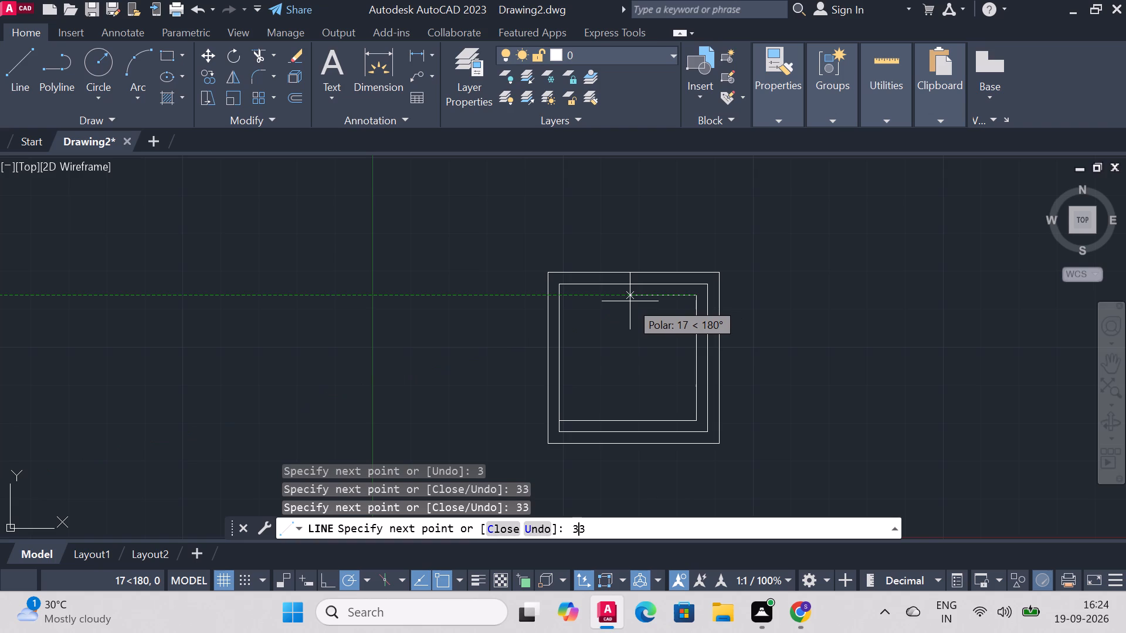
key("Return")
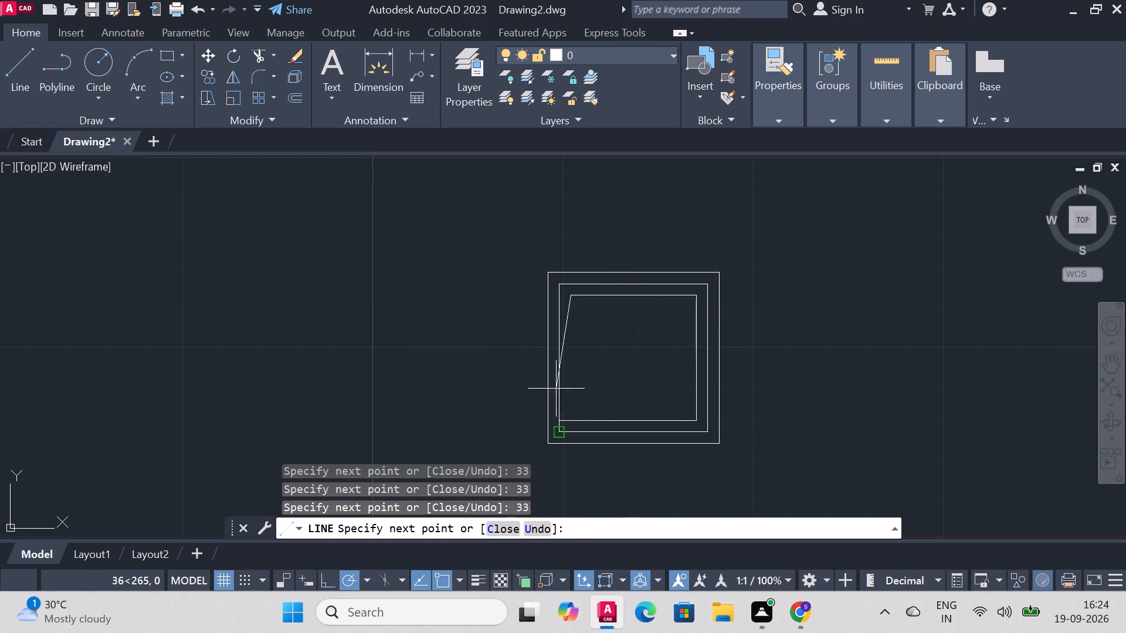
left_click(568, 420)
right_click(569, 418)
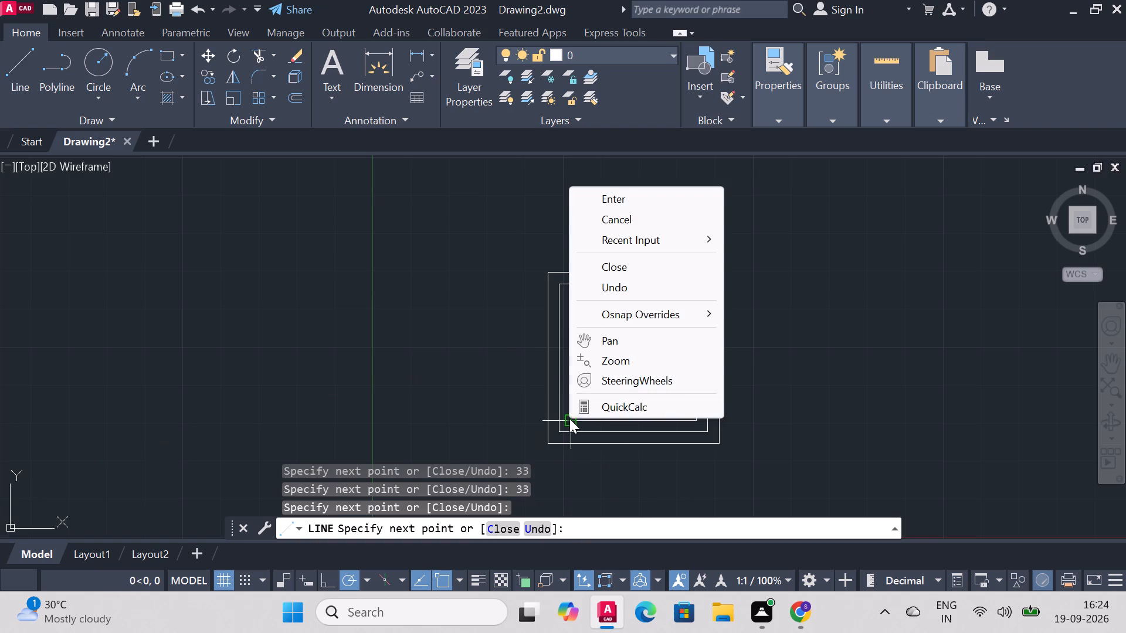
left_click(599, 198)
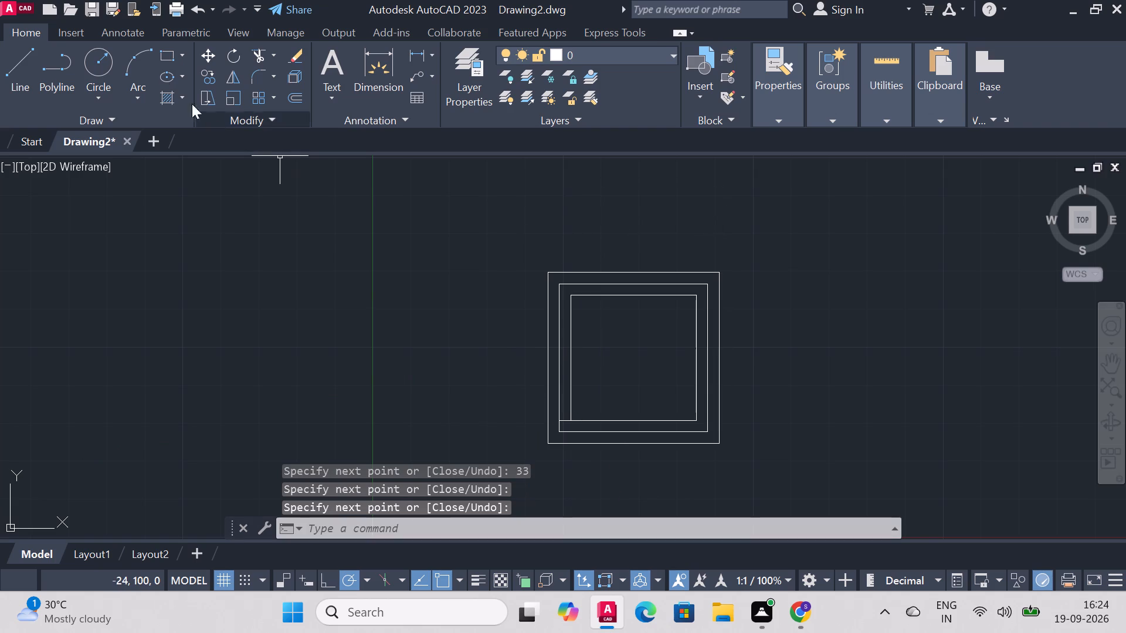
Trim the leftover 3-unit line segments between the 39 and 33 squares at their lower-left corner.
left_click(259, 57)
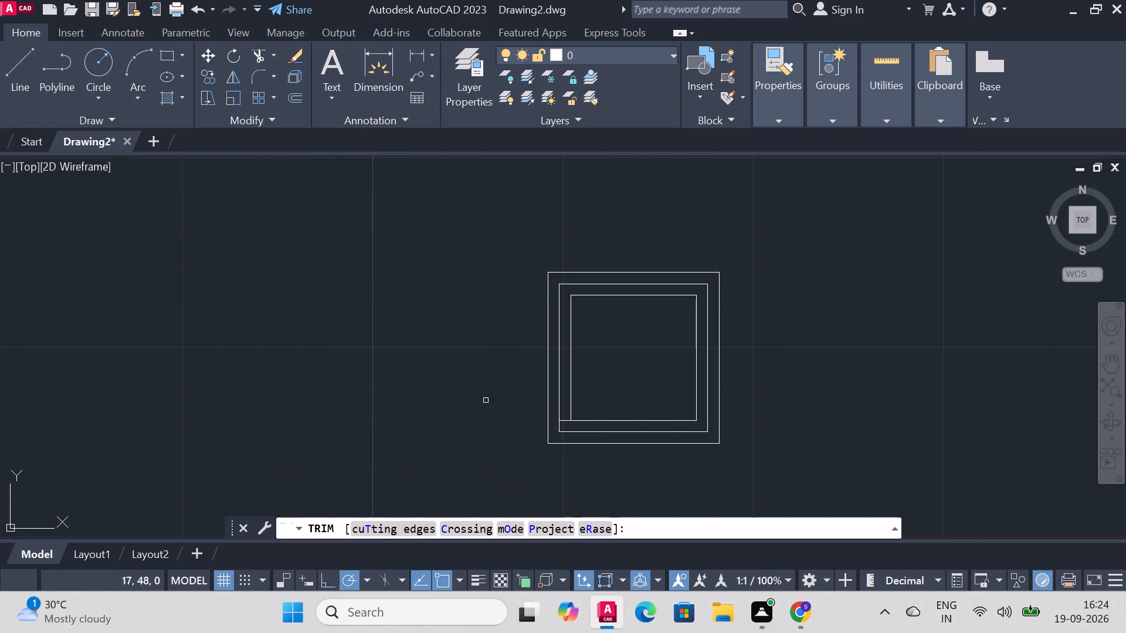
left_click(559, 427)
left_click(567, 421)
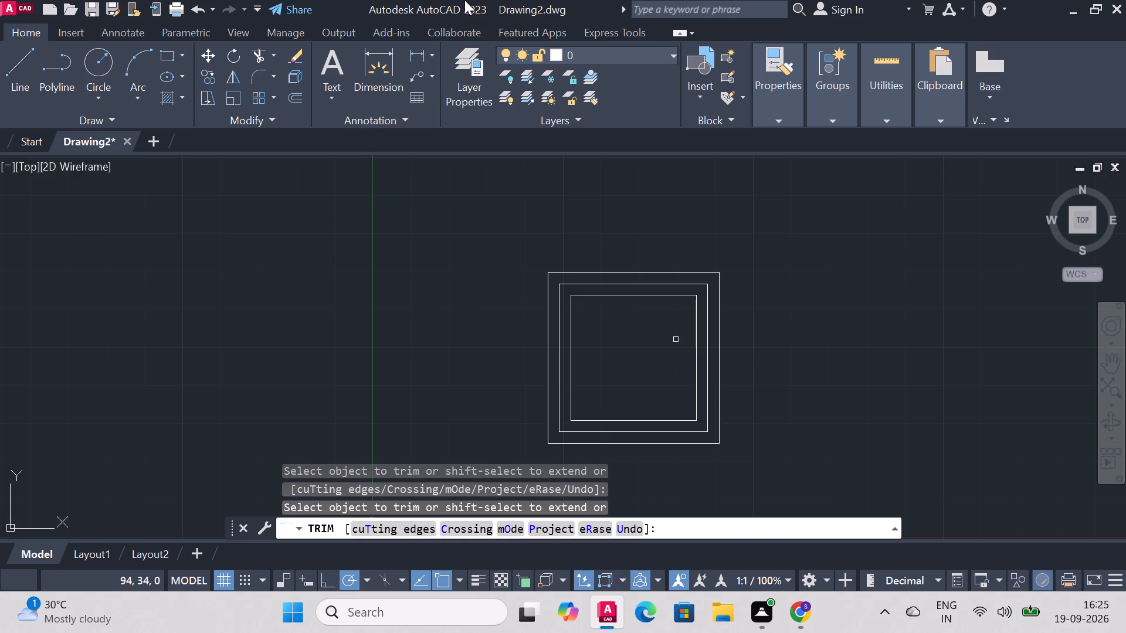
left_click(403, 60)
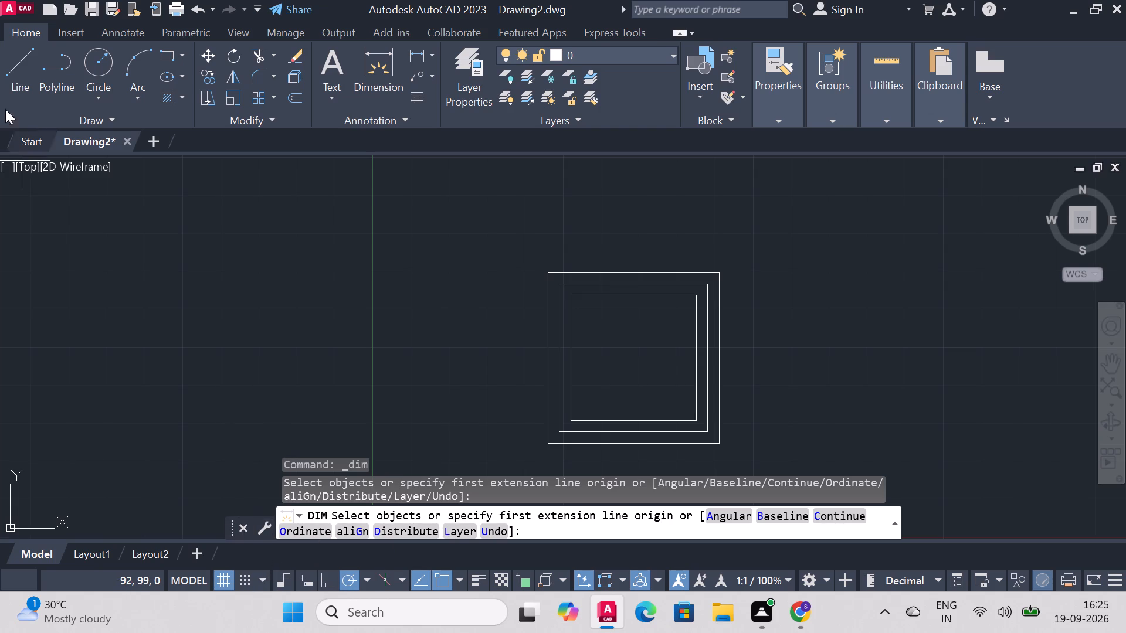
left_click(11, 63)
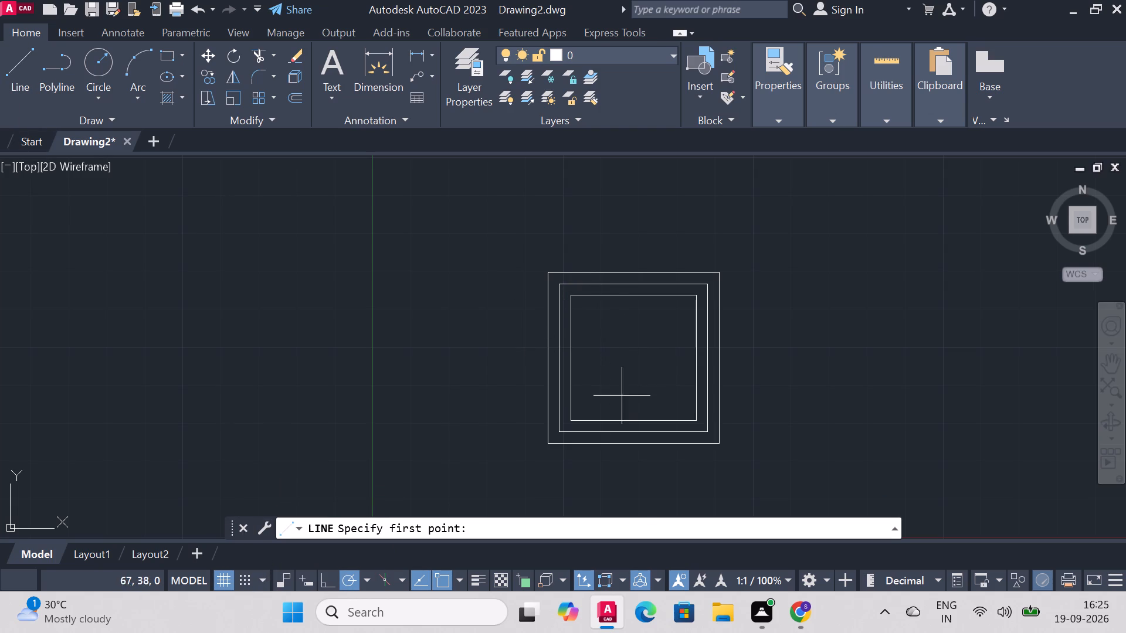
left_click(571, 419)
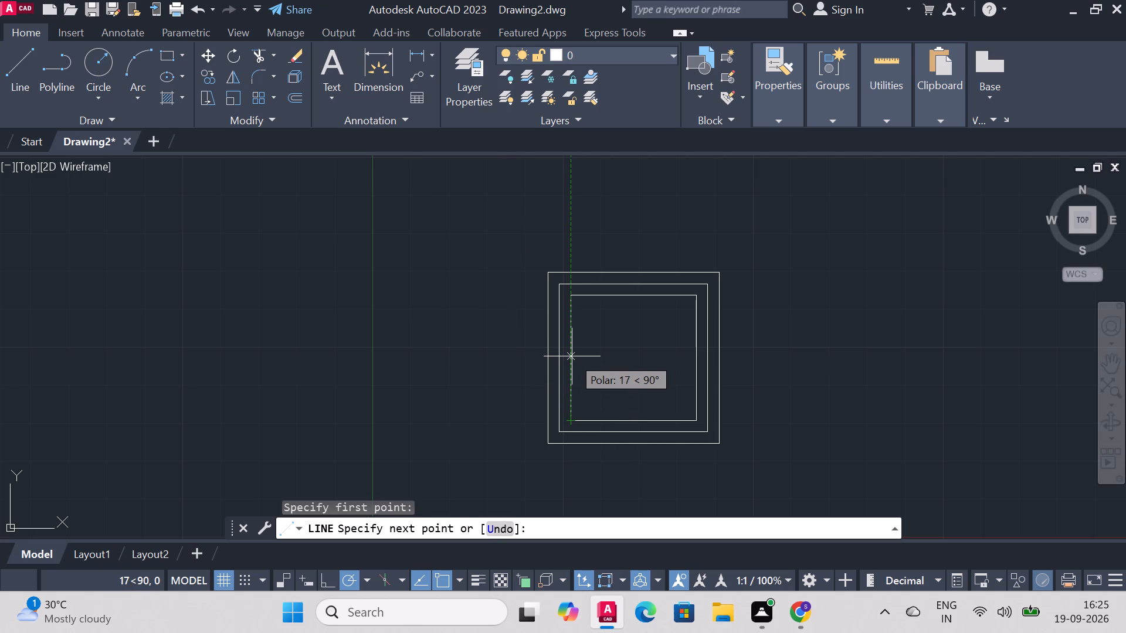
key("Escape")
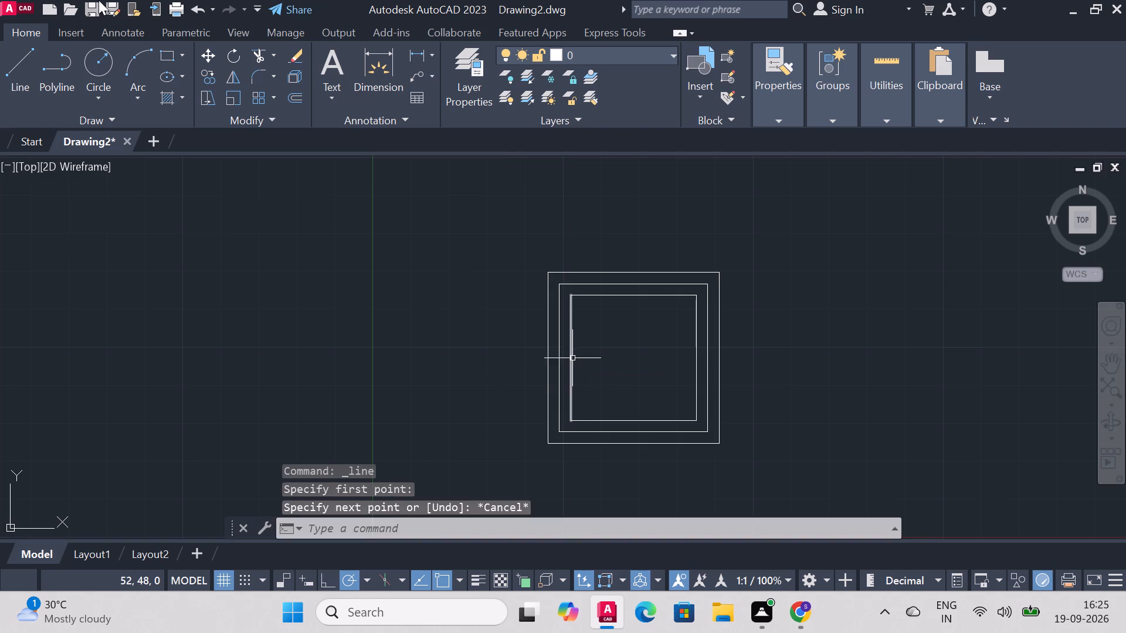
Start a line at the 45 square's lower-left corner and work out 45 ÷ 2 in the Calculator app.
left_click(18, 57)
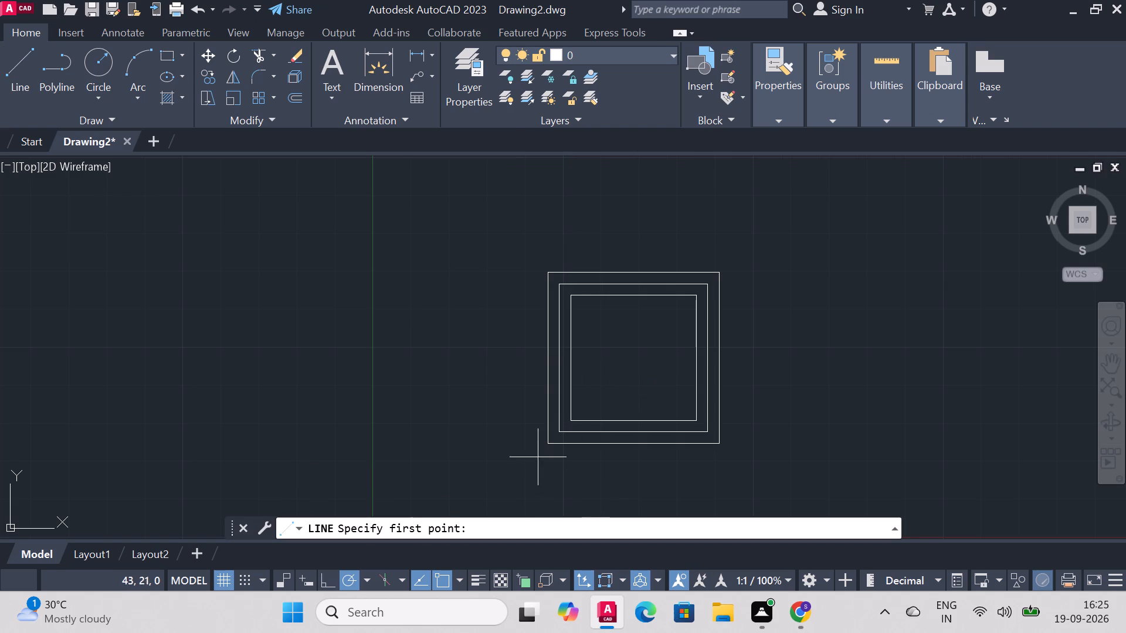
left_click(544, 447)
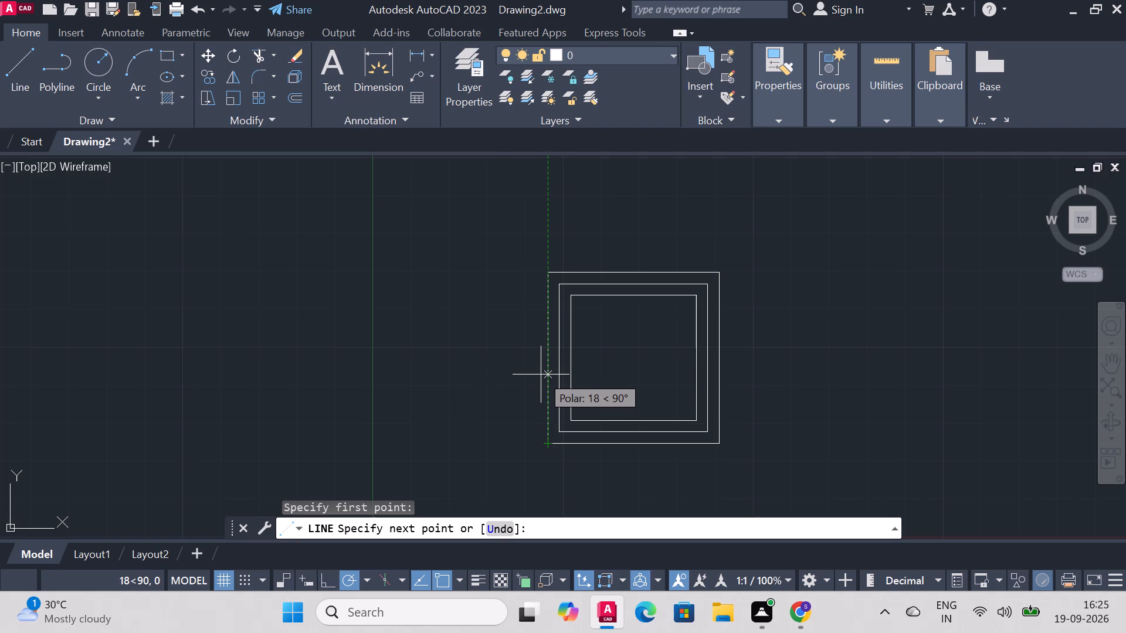
left_click(422, 612)
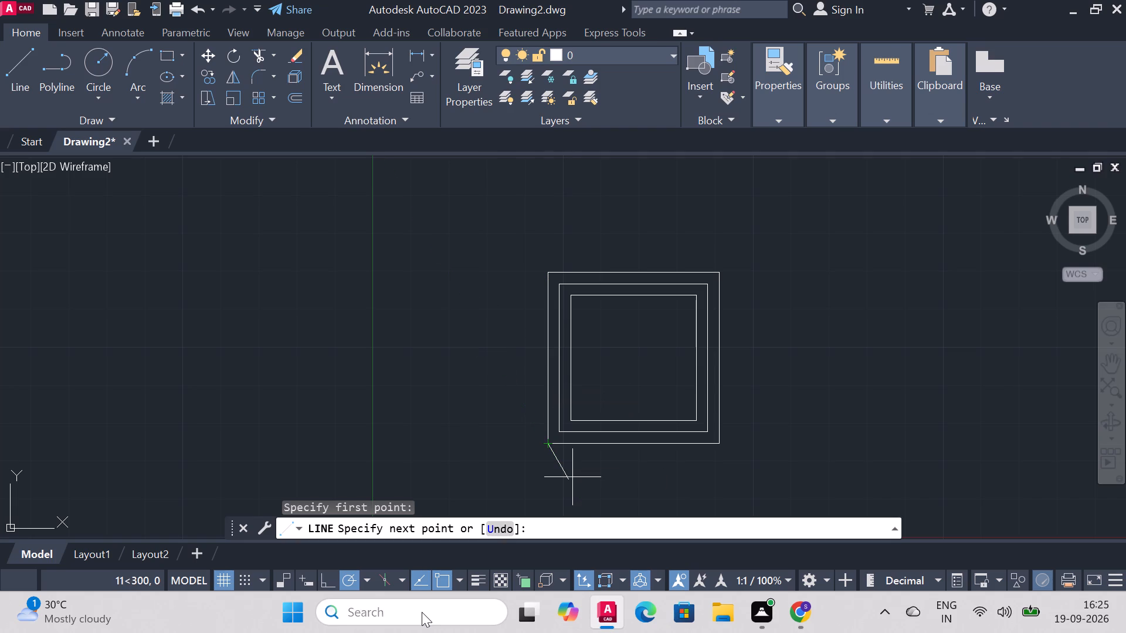
type("cal")
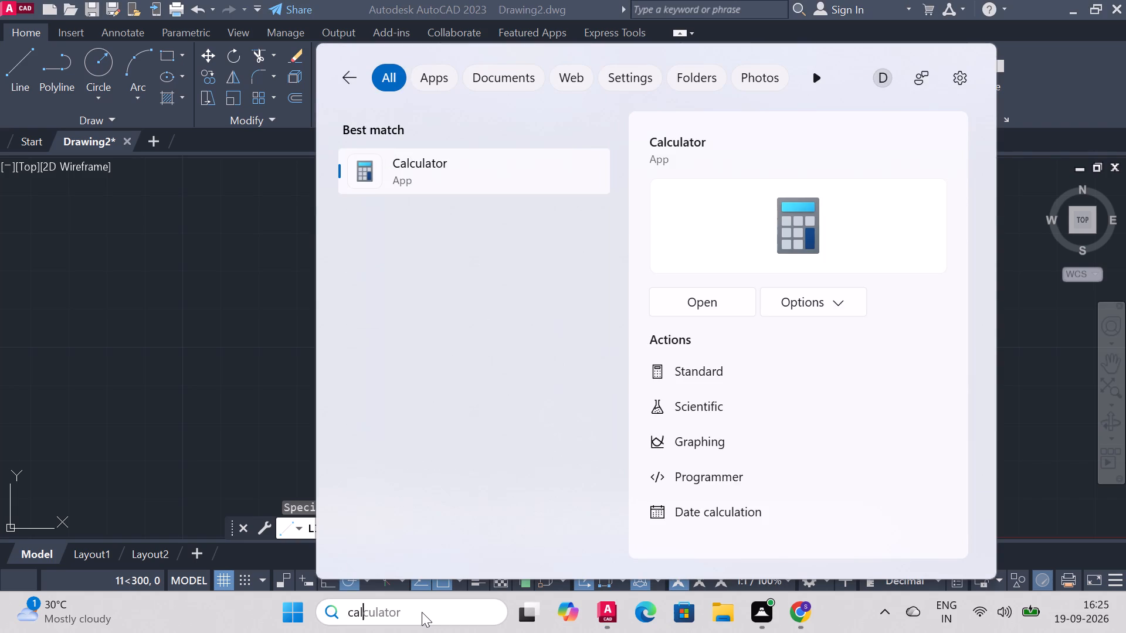
left_click(724, 295)
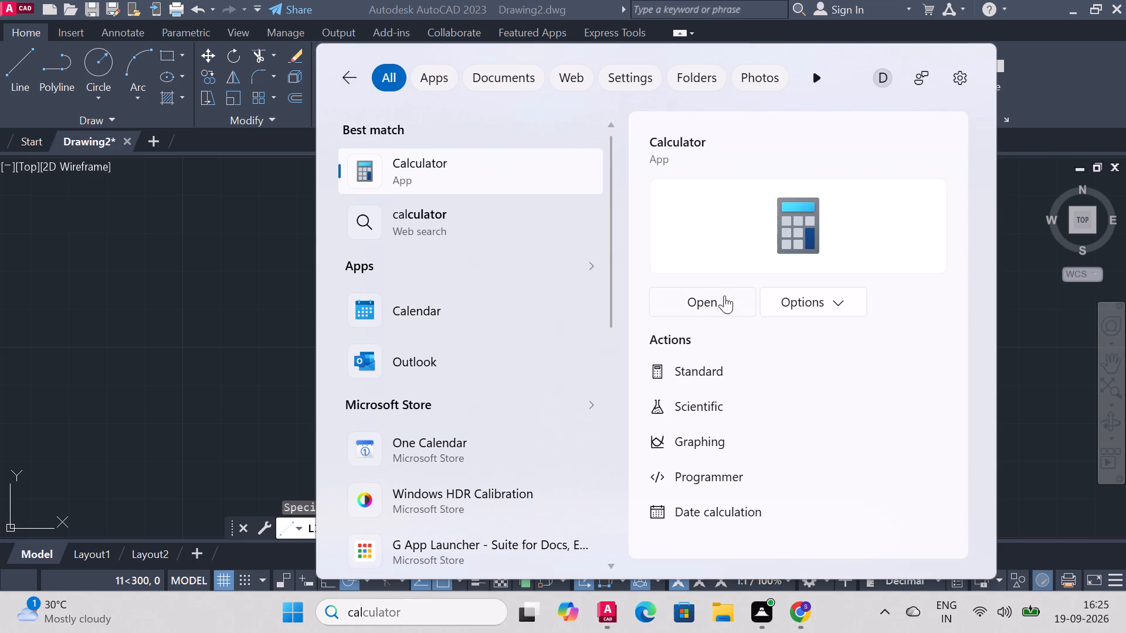
left_click(872, 368)
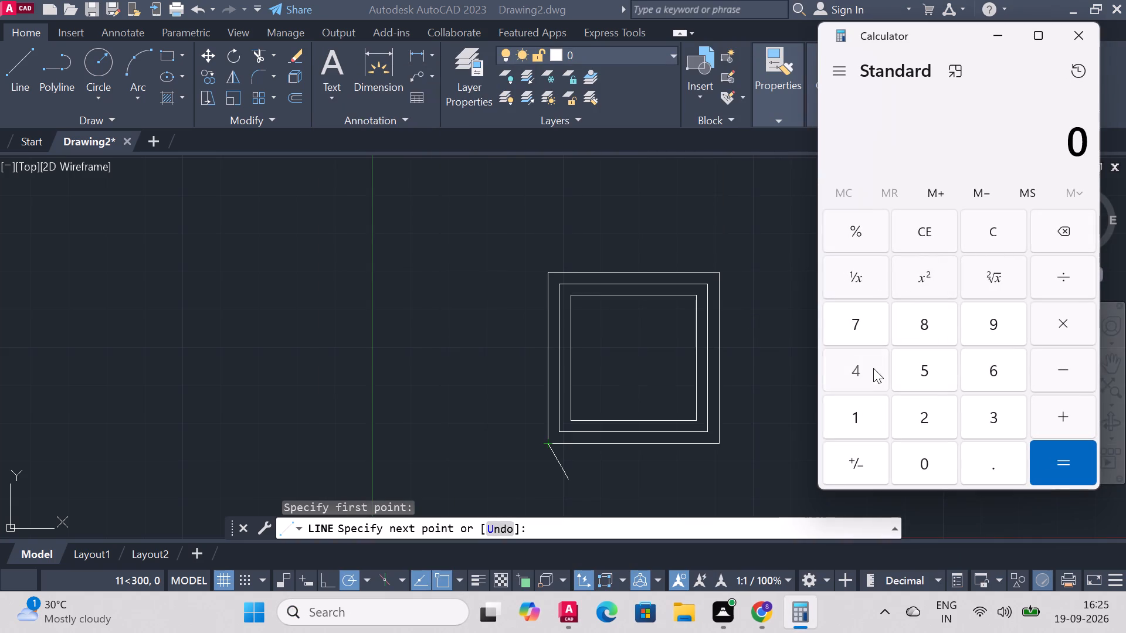
left_click(902, 367)
left_click(1076, 278)
left_click(930, 417)
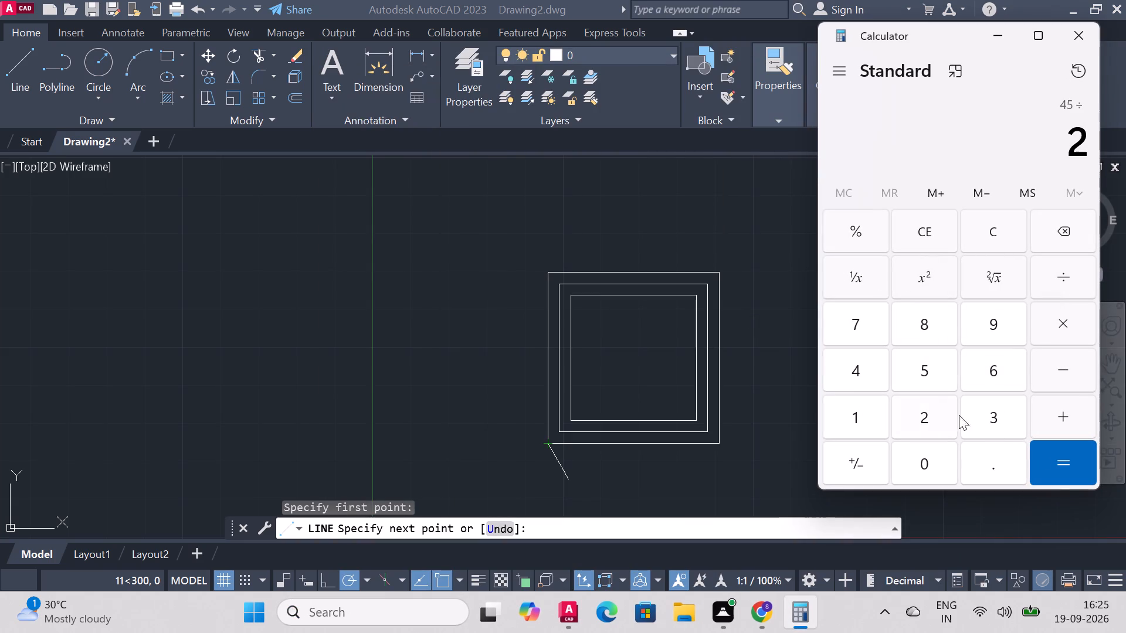
left_click(1065, 455)
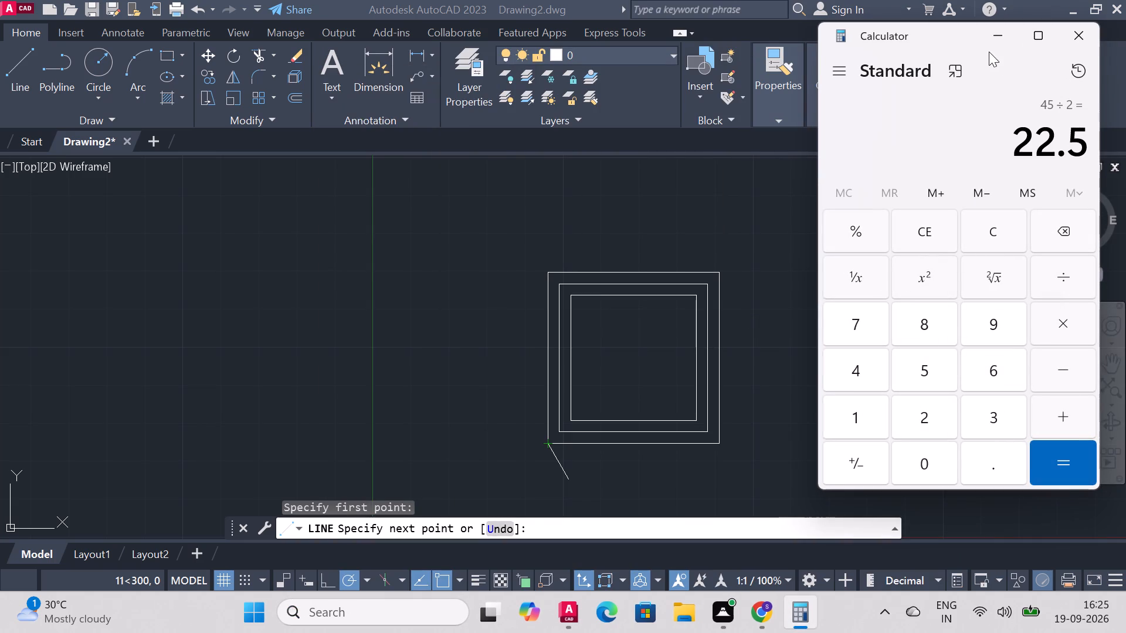
left_click(998, 38)
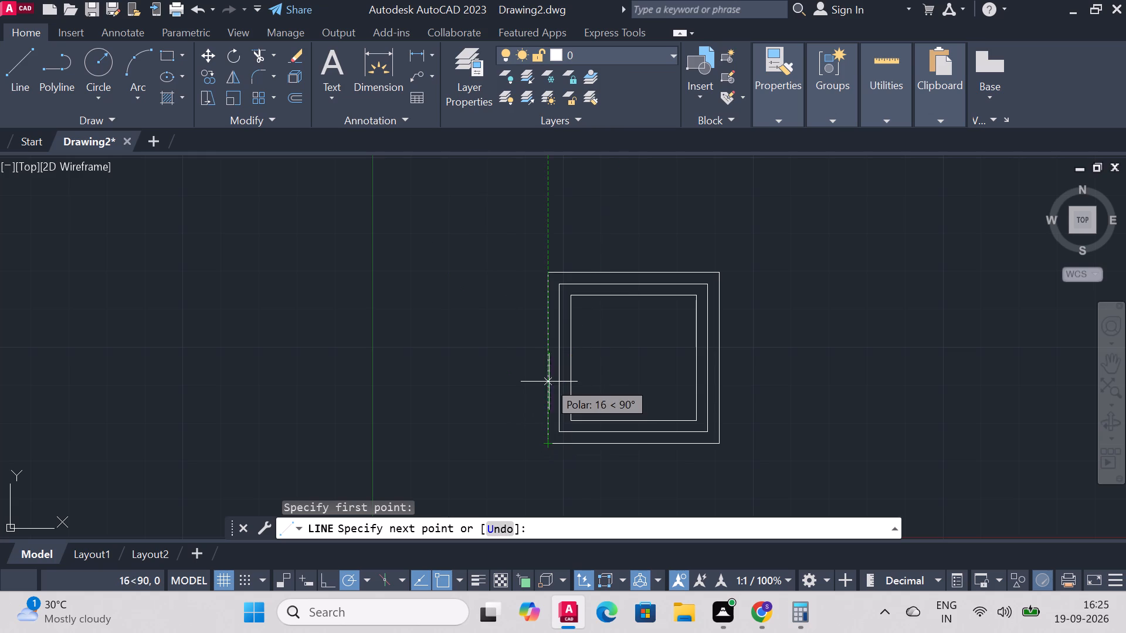
Draw the line 22.5 up the 45 square's left edge, continuing horizontally across all the squares to its right edge.
type("22")
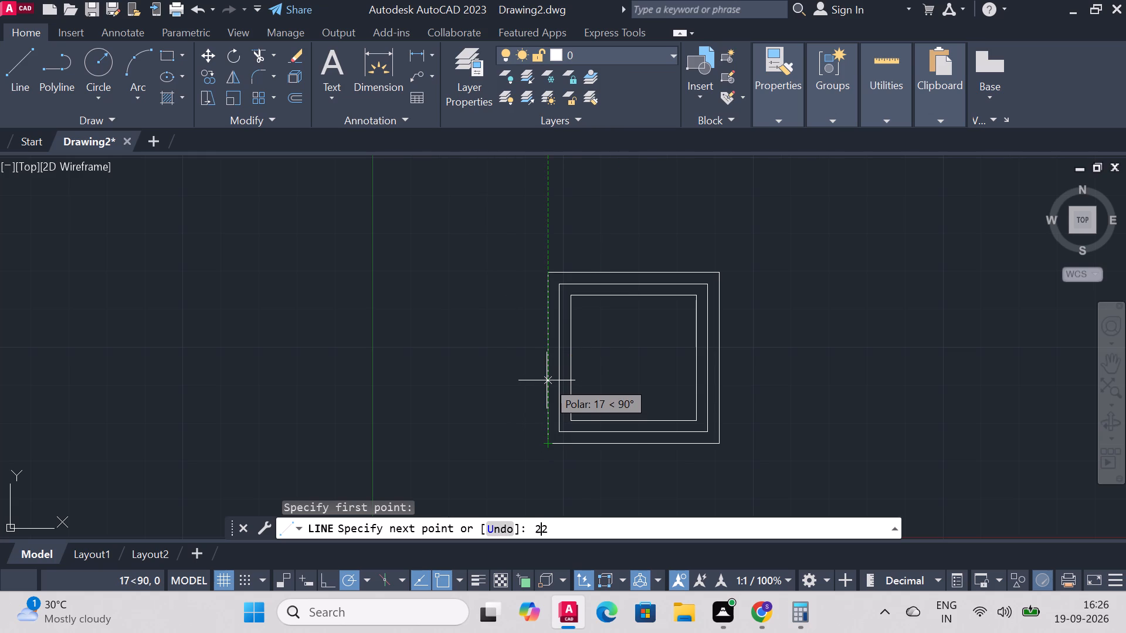
type(".5")
key("Return")
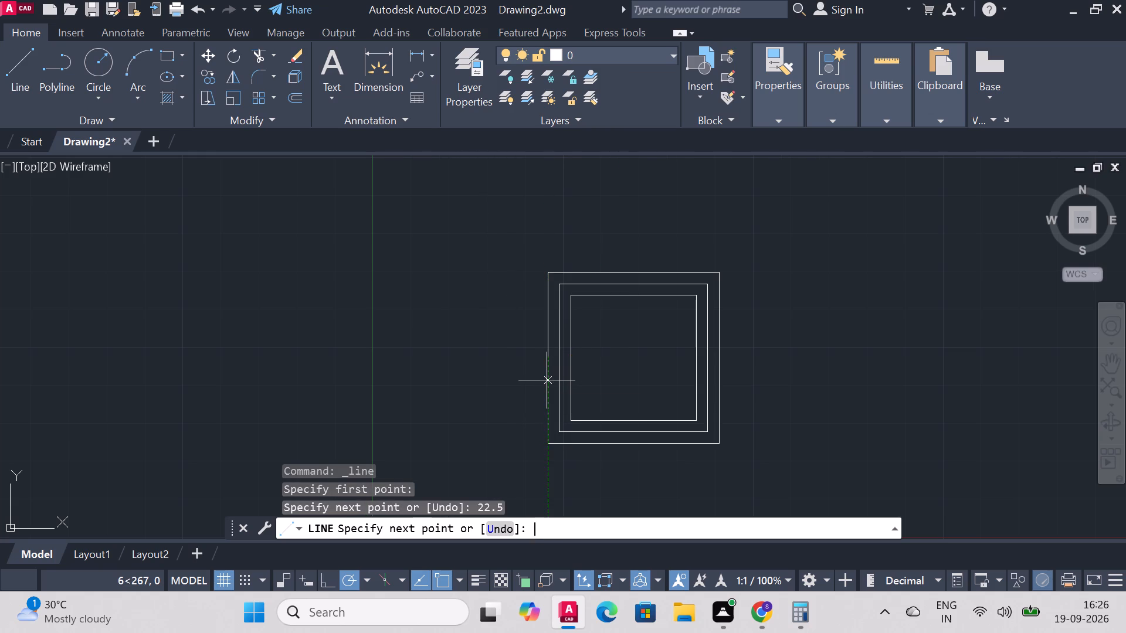
left_click(721, 355)
right_click(714, 355)
left_click(778, 369)
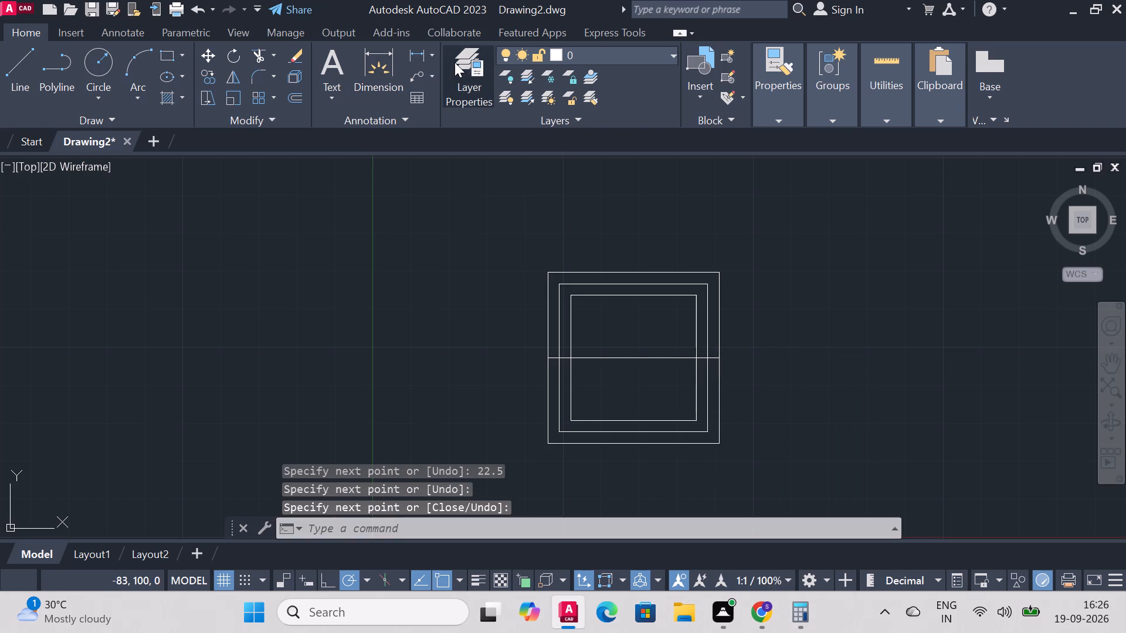
Trim the leftover 22.5 construction segment on the lower half of the 45 square's left edge.
left_click(251, 57)
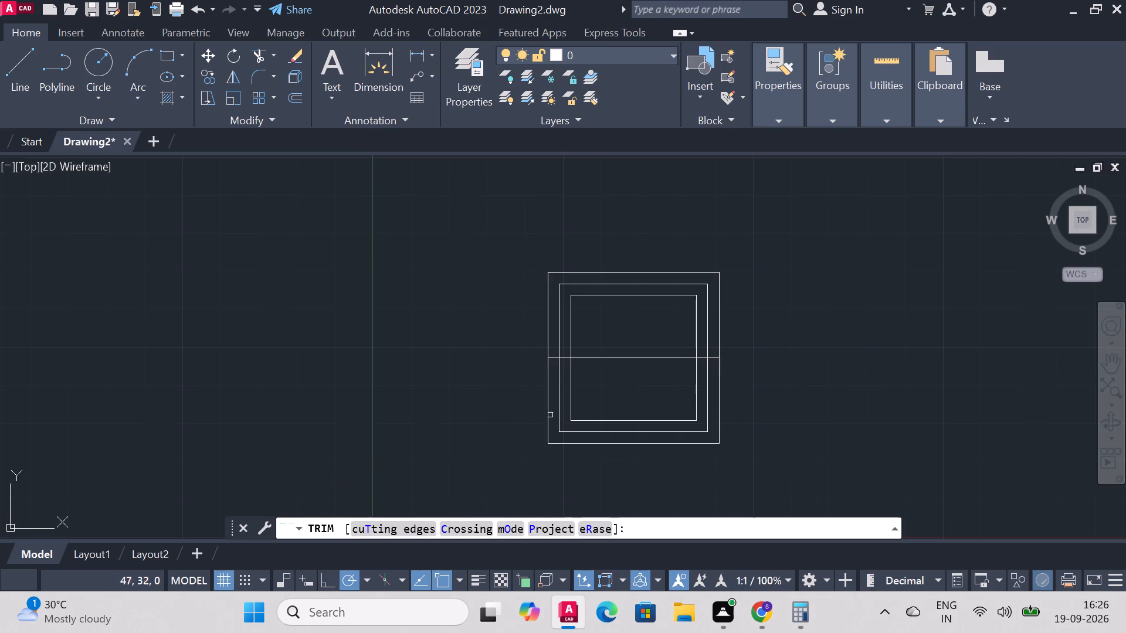
left_click(549, 391)
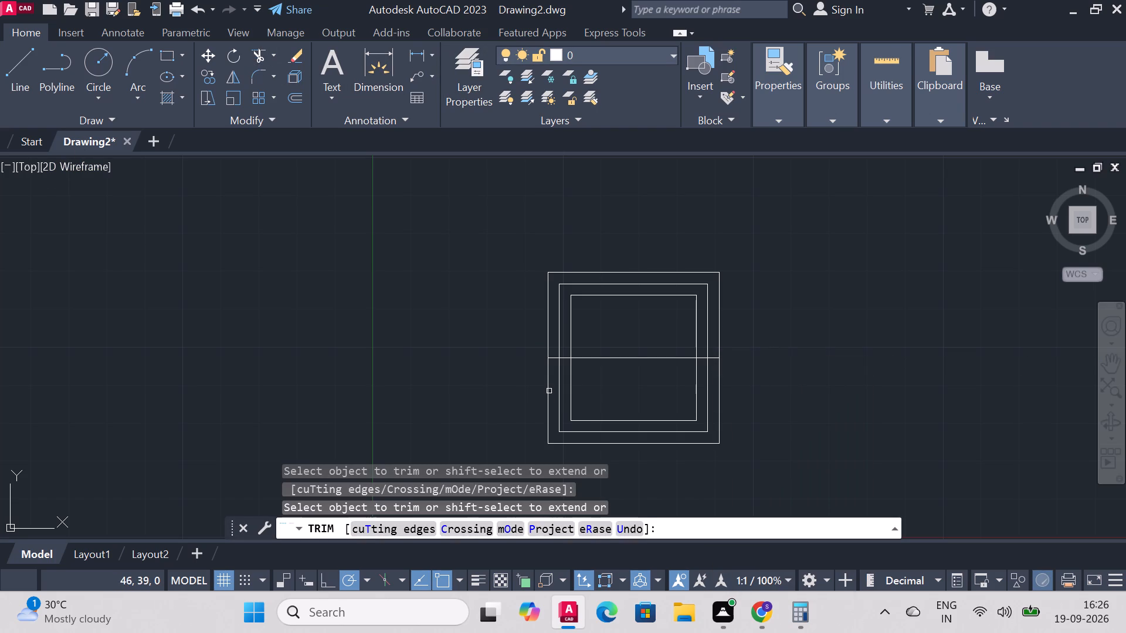
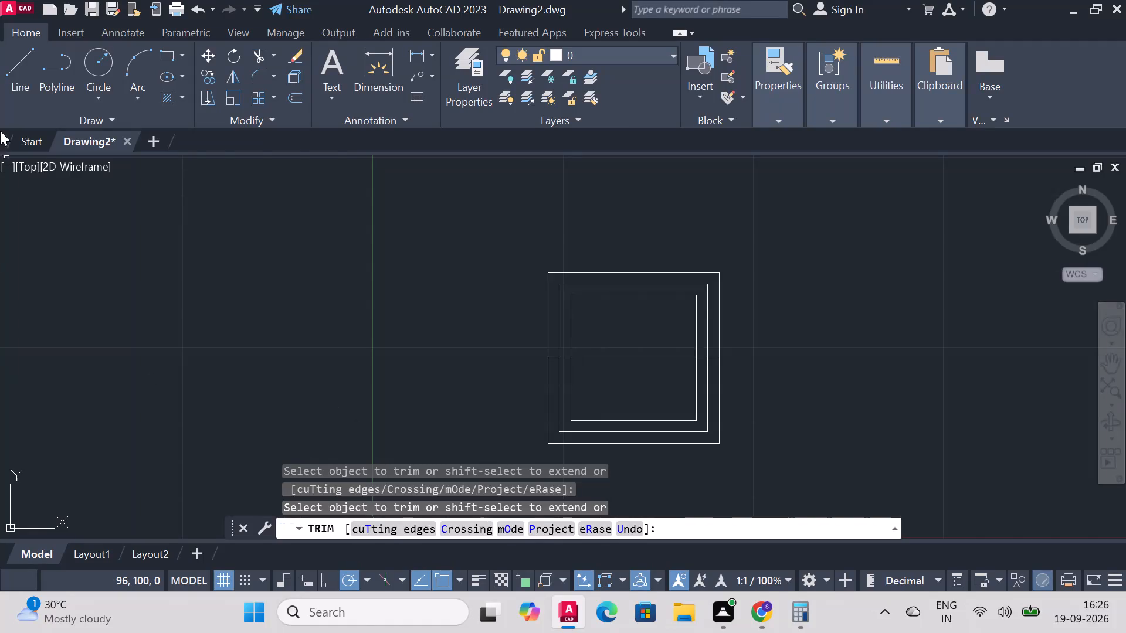
Draw a line 22.5 along the 45 square's top edge from its upper-left corner, continuing vertically across all squares to the bottom edge.
left_click(27, 62)
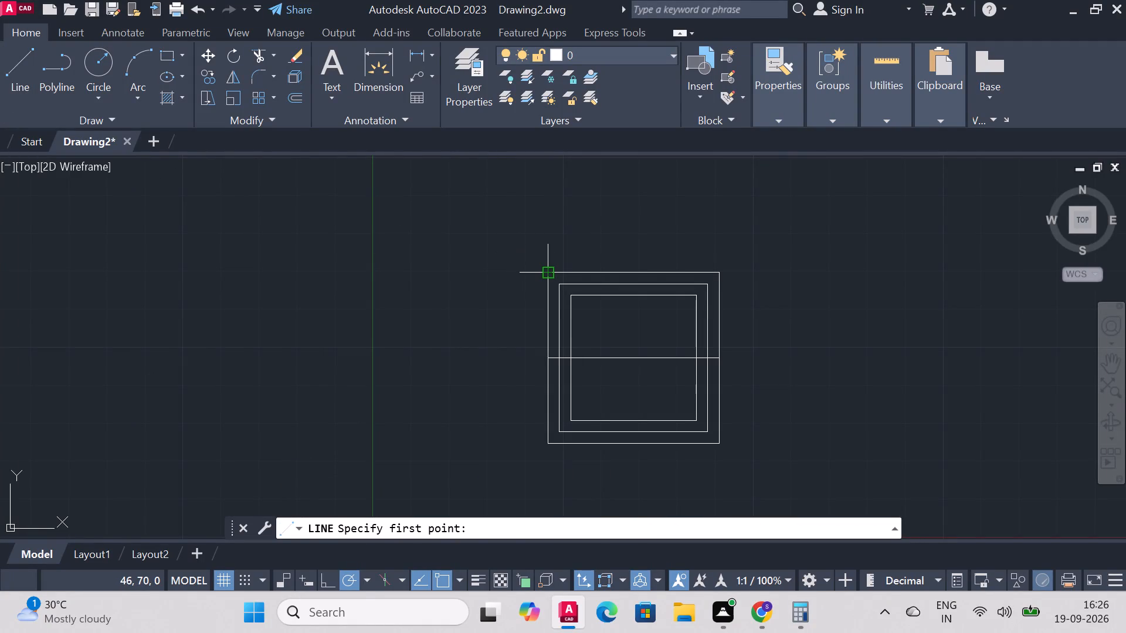
left_click(548, 272)
type("22")
type(".5")
key("Return")
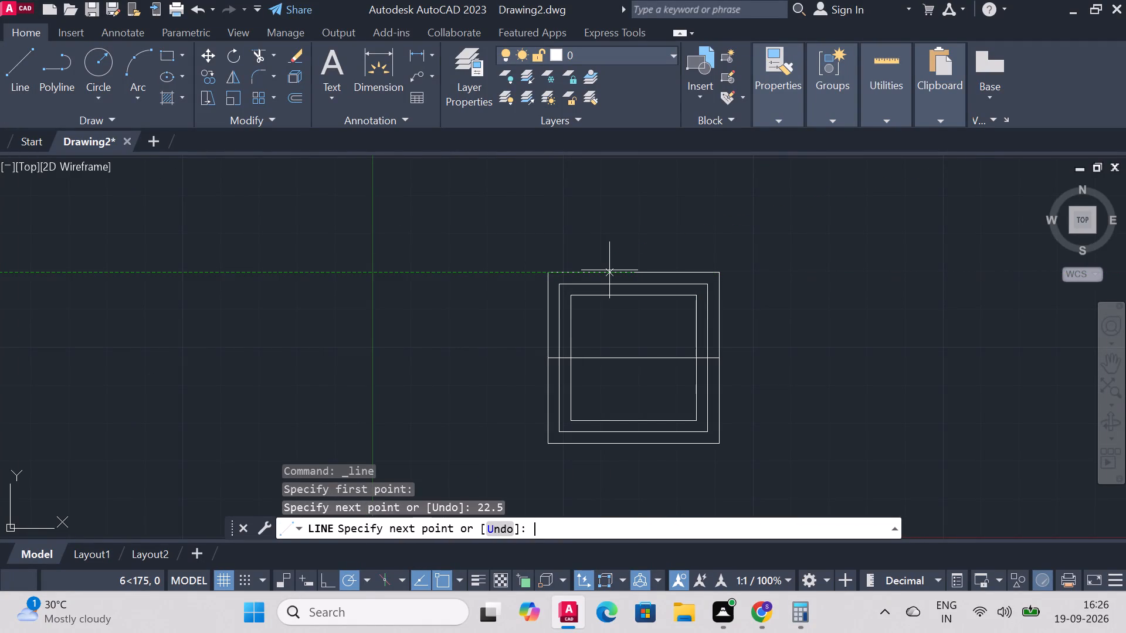
left_click(635, 440)
right_click(634, 435)
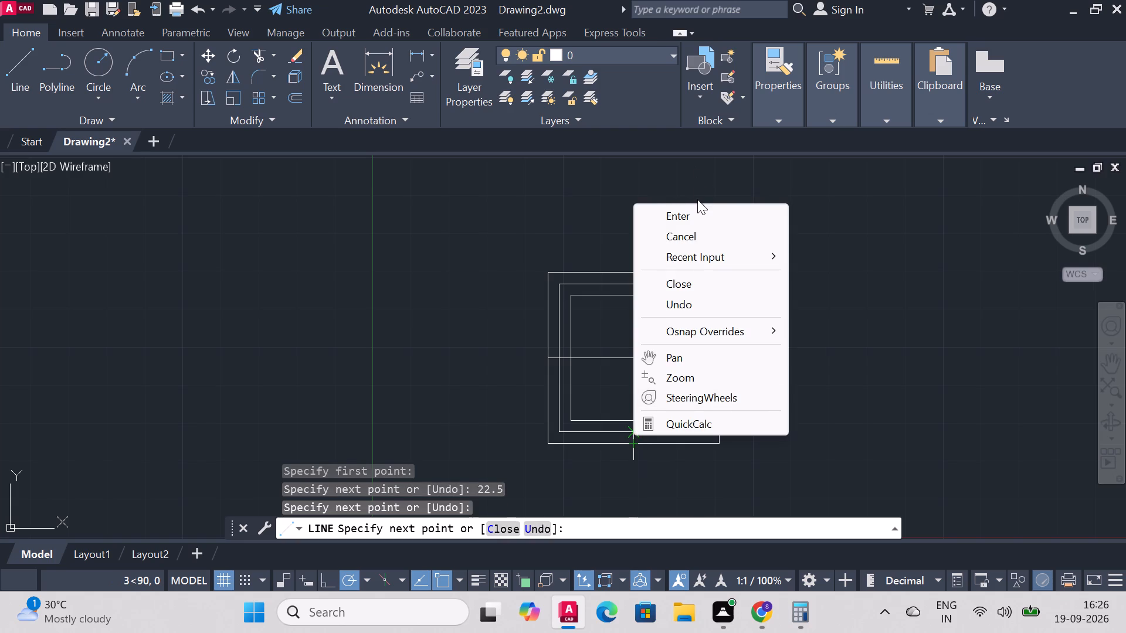
left_click(697, 205)
left_click(697, 211)
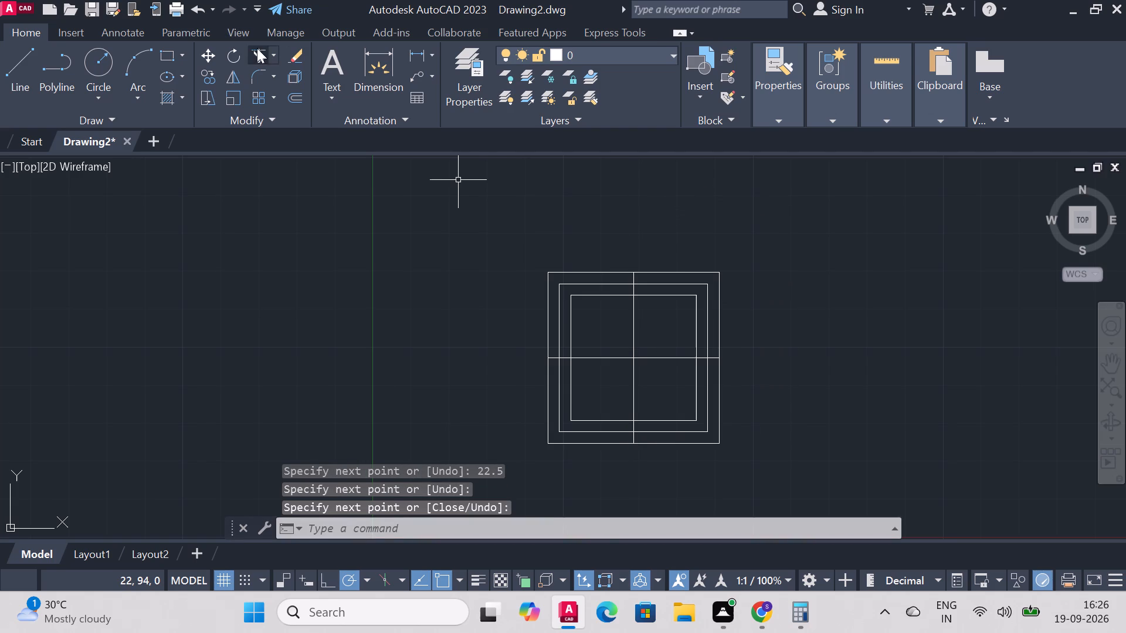
Trim the leftover 22.5 construction segment on the left half of the 45 square's top edge.
left_click(257, 48)
left_click(592, 274)
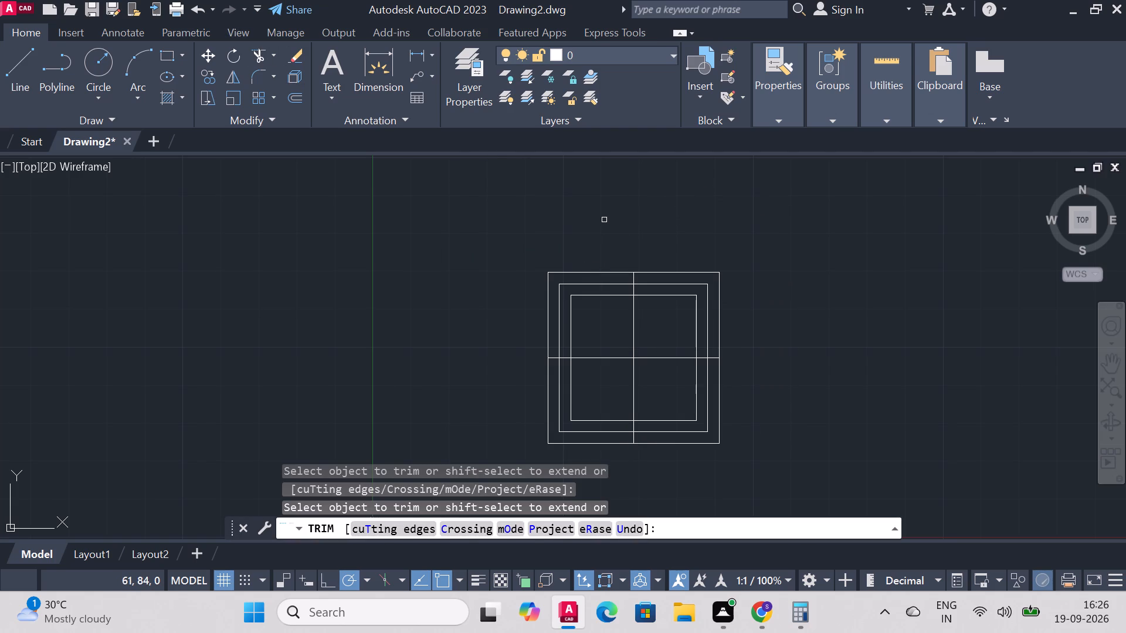
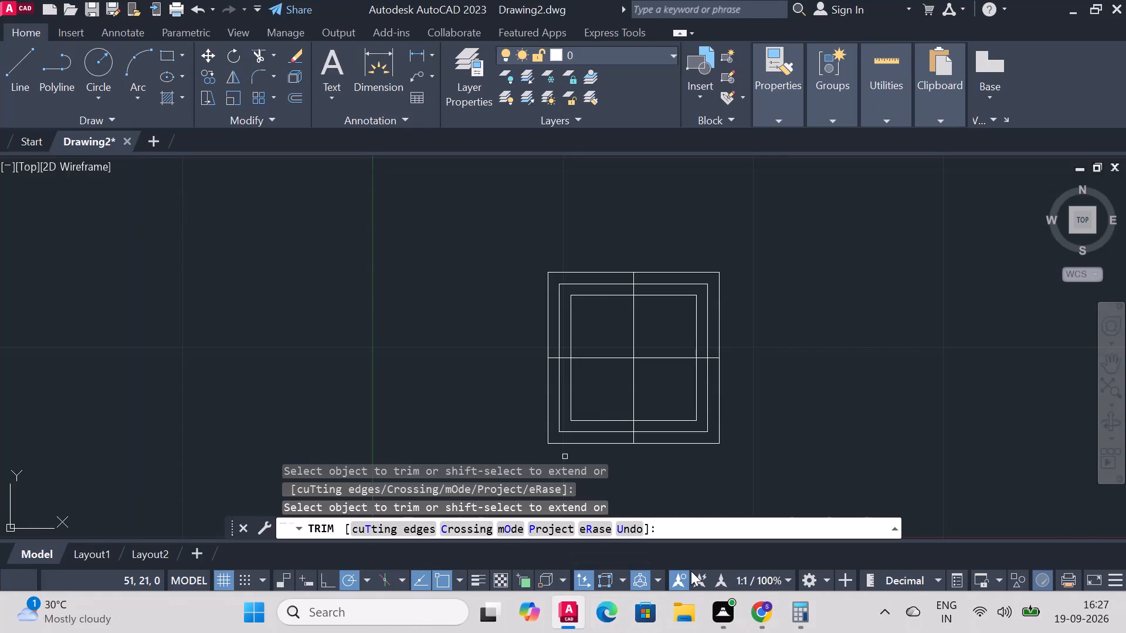
Draw a construction line from the 33 square's lower-left corner, 4.5 up its left edge and 4.5 horizontally inward.
left_click(15, 77)
scroll(617, 427, "up", 2)
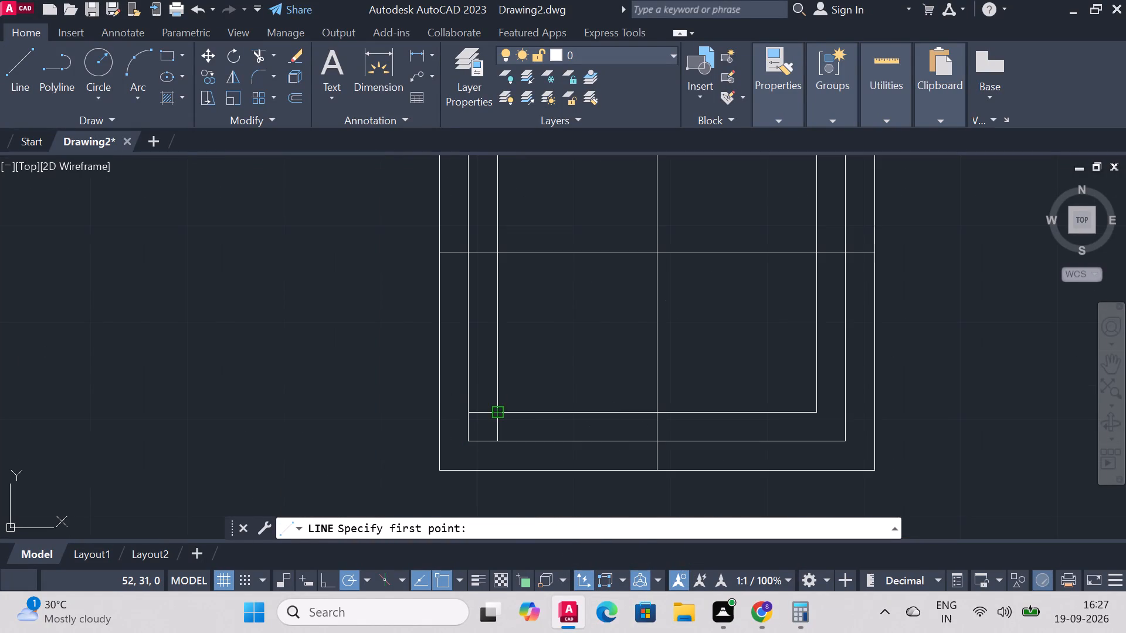
left_click(499, 410)
key("4")
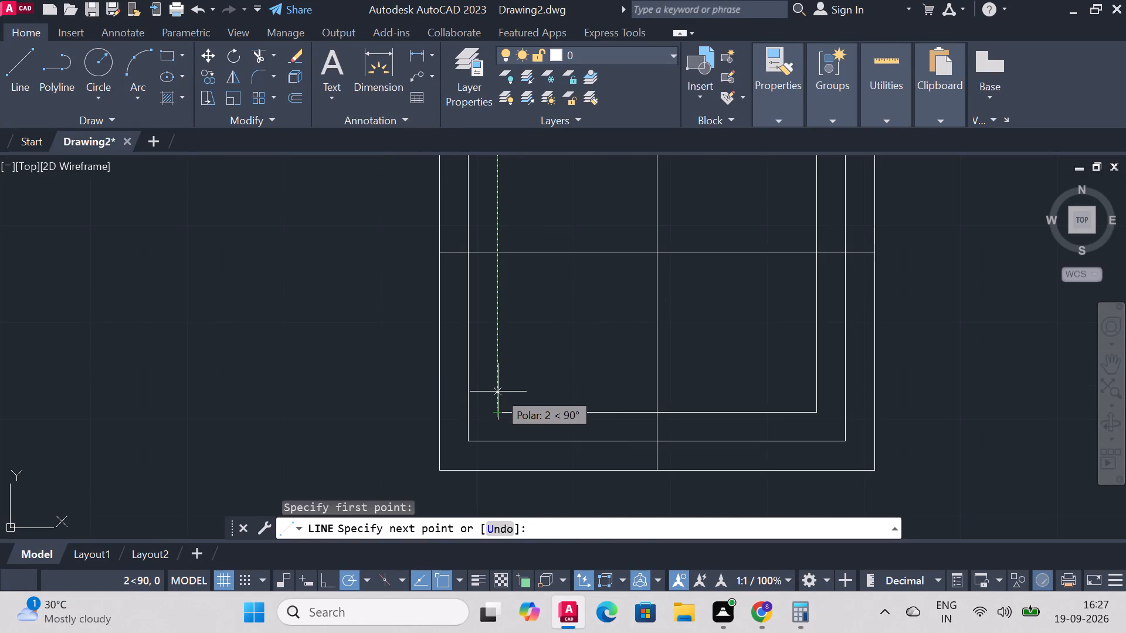
type(".5")
key("Return")
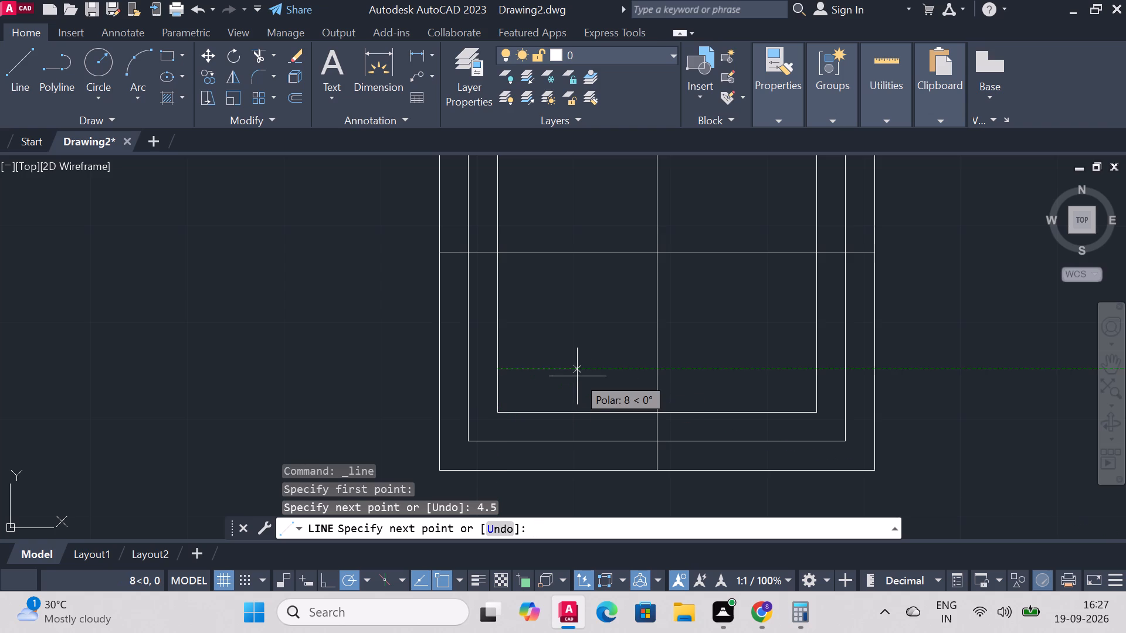
type("4.5")
key("Return")
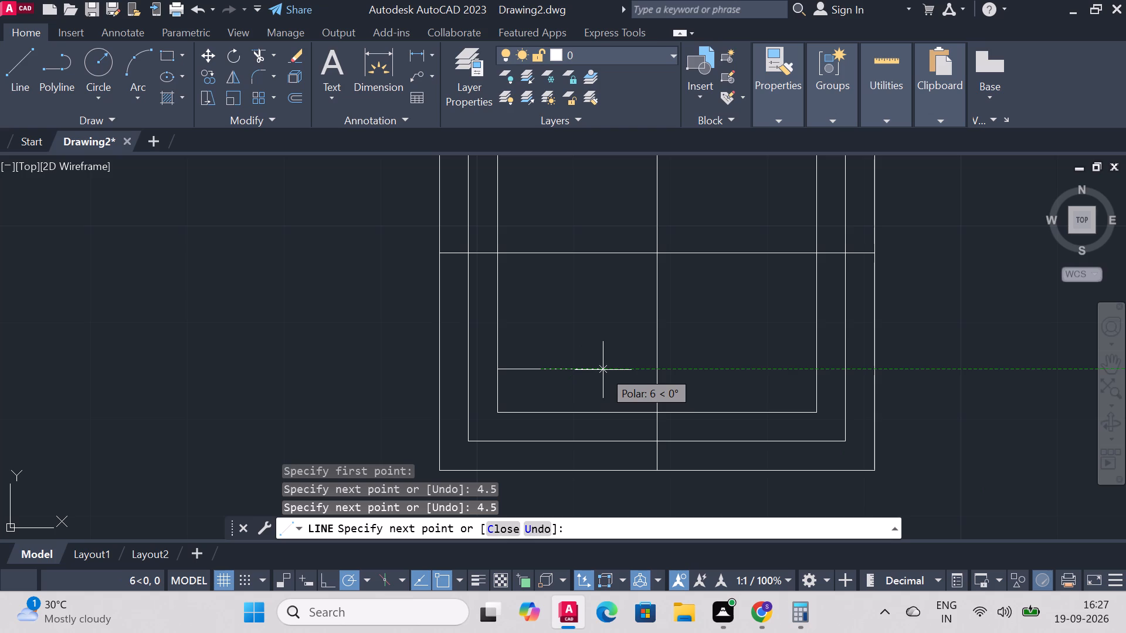
Continue the line from the 4.5 inset point into a closed square with 24-long sides, centred inside the 33 square.
type("24")
key("Return")
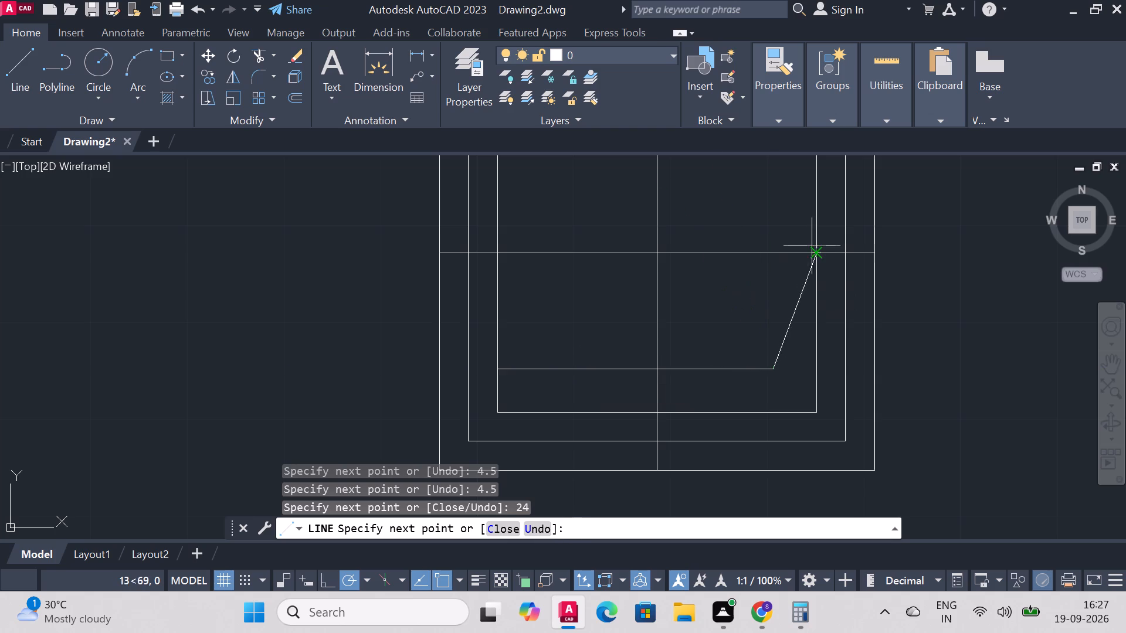
type("24")
key("Return")
scroll(768, 251, "down", 2)
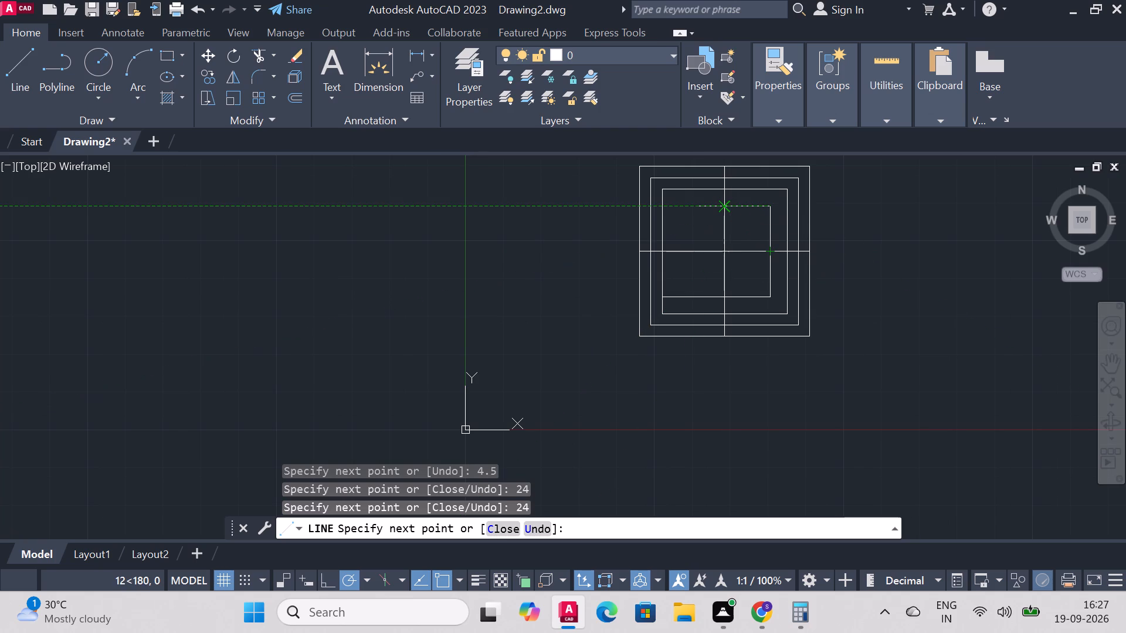
type("24")
key("Return")
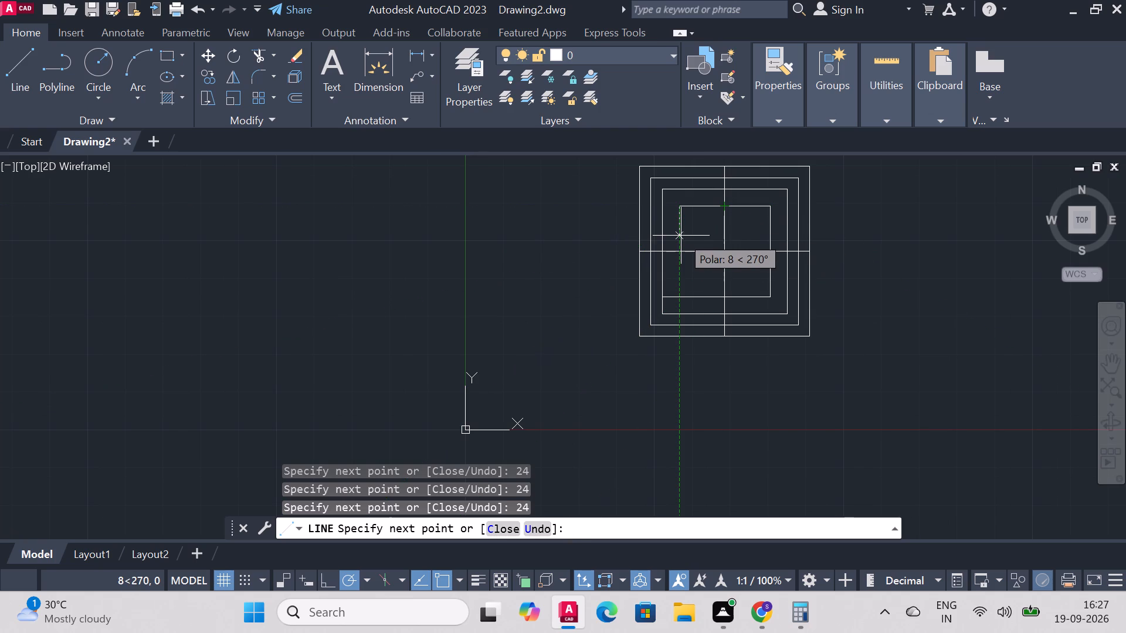
type("24")
key("Return")
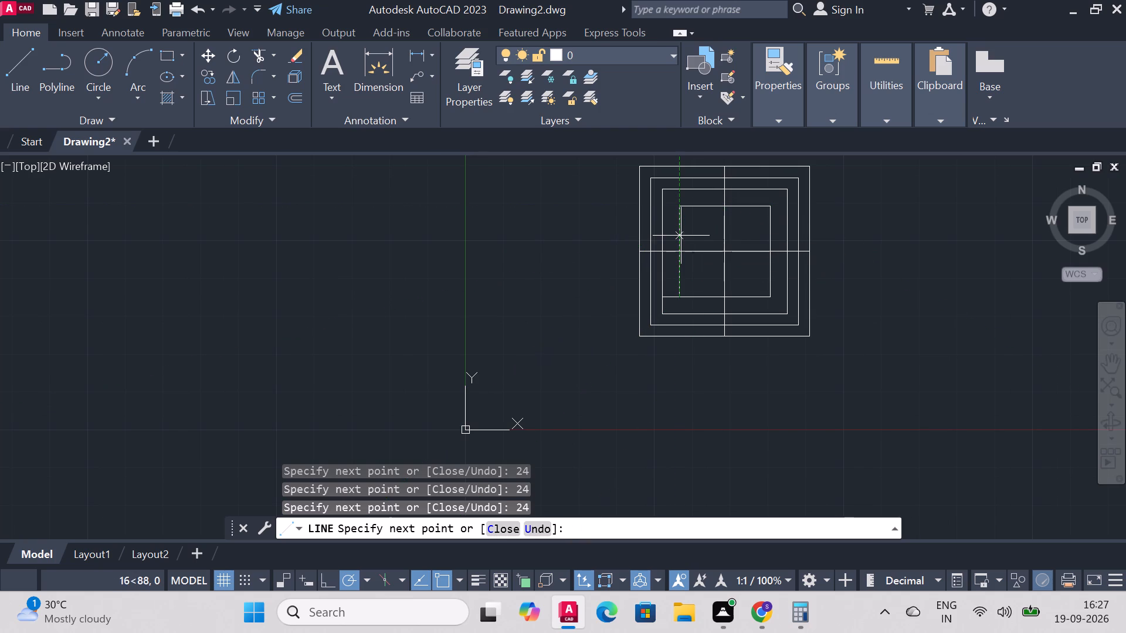
key("Escape")
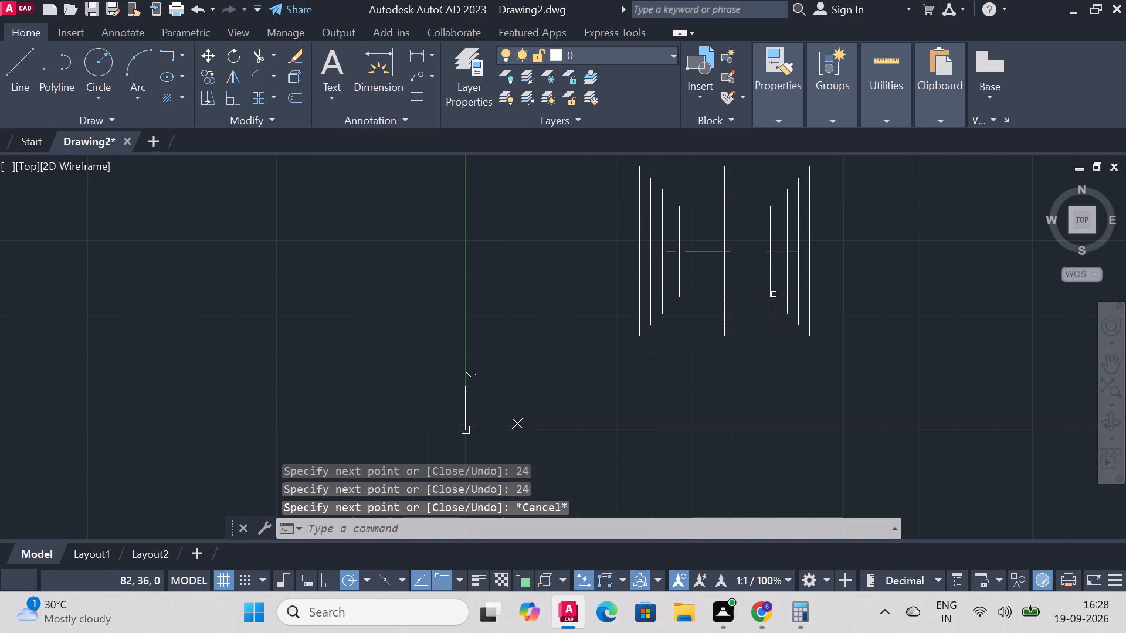
Trim the leftover 4.5 construction segments between the 24 square and the 33 square's lower-left corner.
left_click(261, 63)
scroll(711, 347, "up", 1)
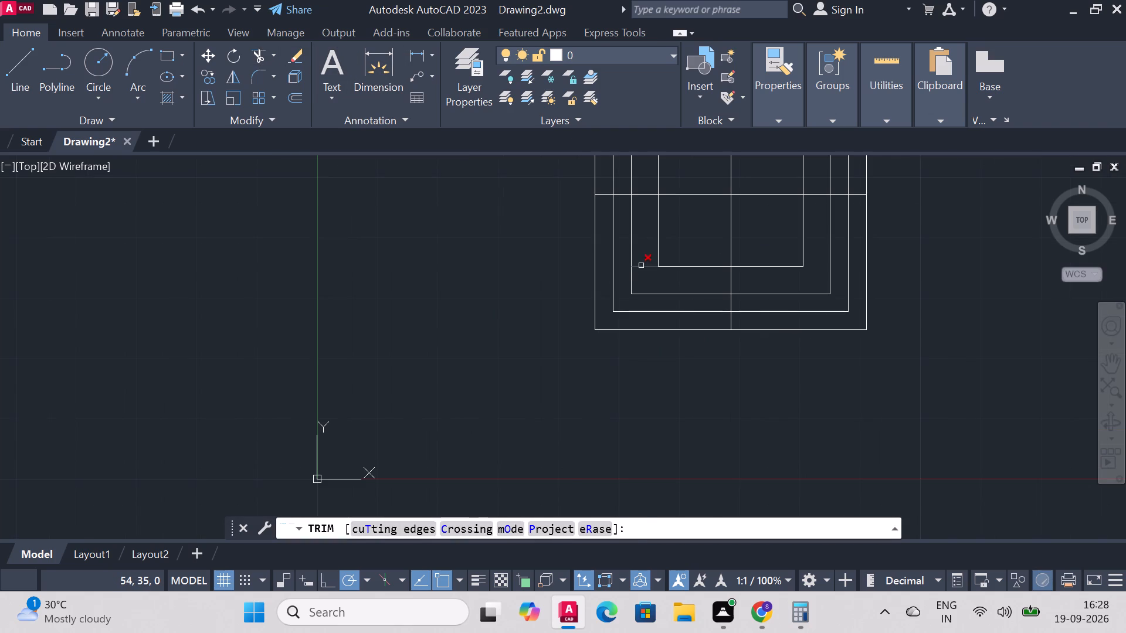
left_click(641, 266)
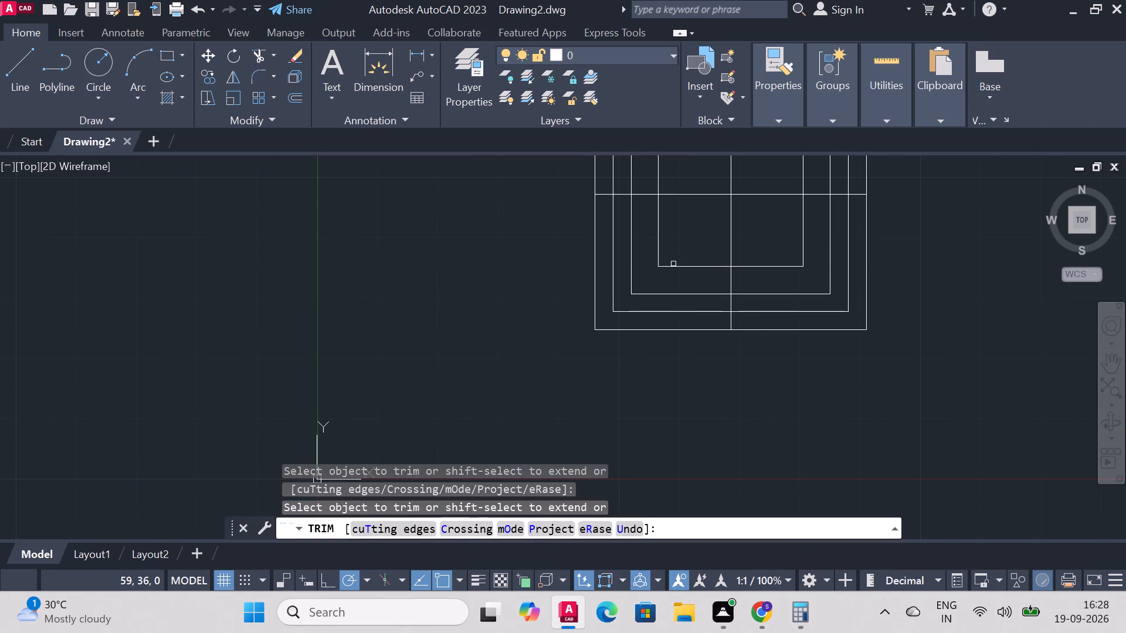
left_click(632, 280)
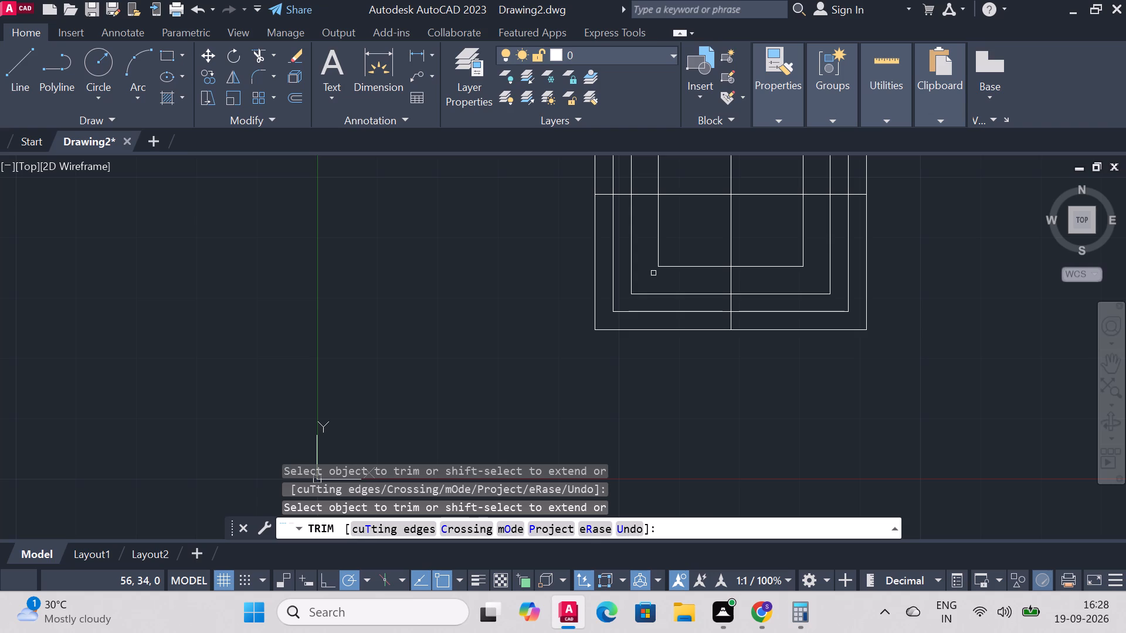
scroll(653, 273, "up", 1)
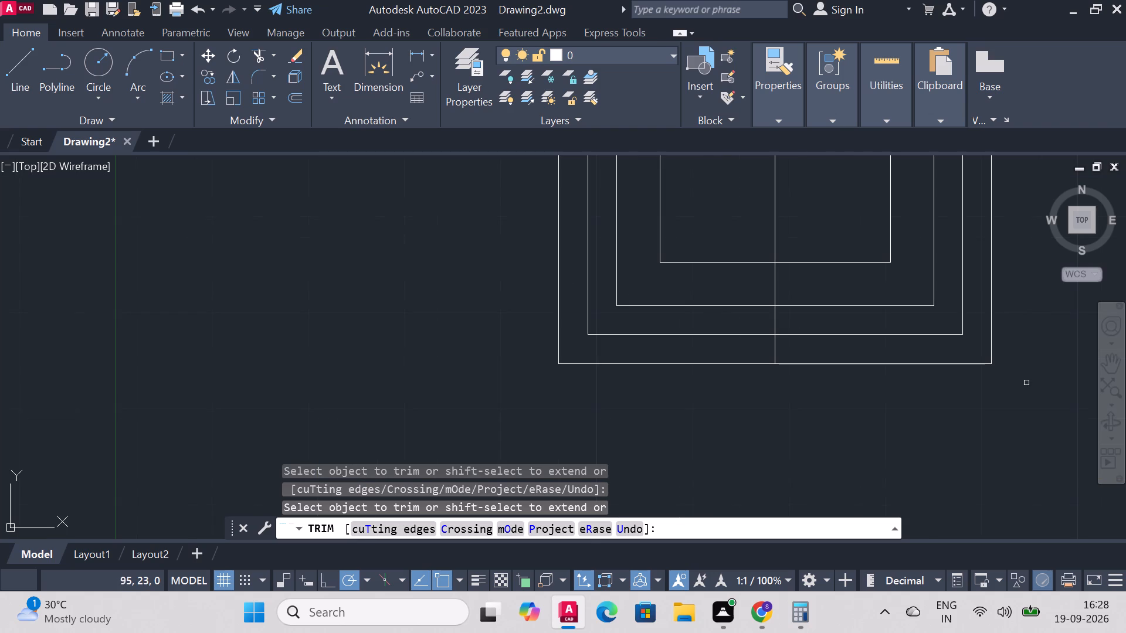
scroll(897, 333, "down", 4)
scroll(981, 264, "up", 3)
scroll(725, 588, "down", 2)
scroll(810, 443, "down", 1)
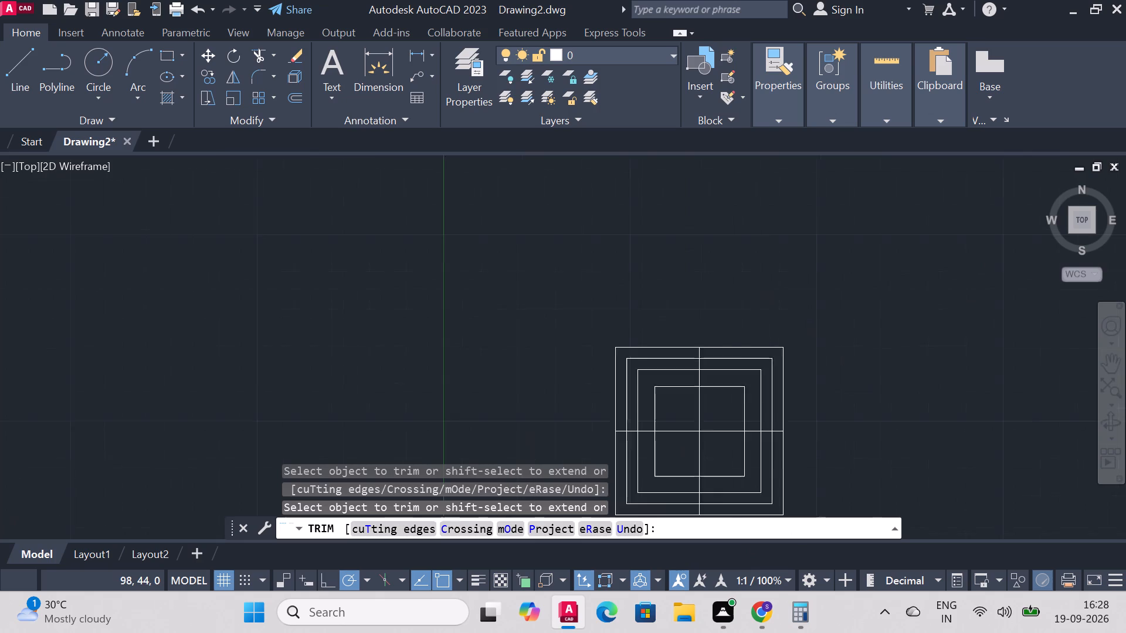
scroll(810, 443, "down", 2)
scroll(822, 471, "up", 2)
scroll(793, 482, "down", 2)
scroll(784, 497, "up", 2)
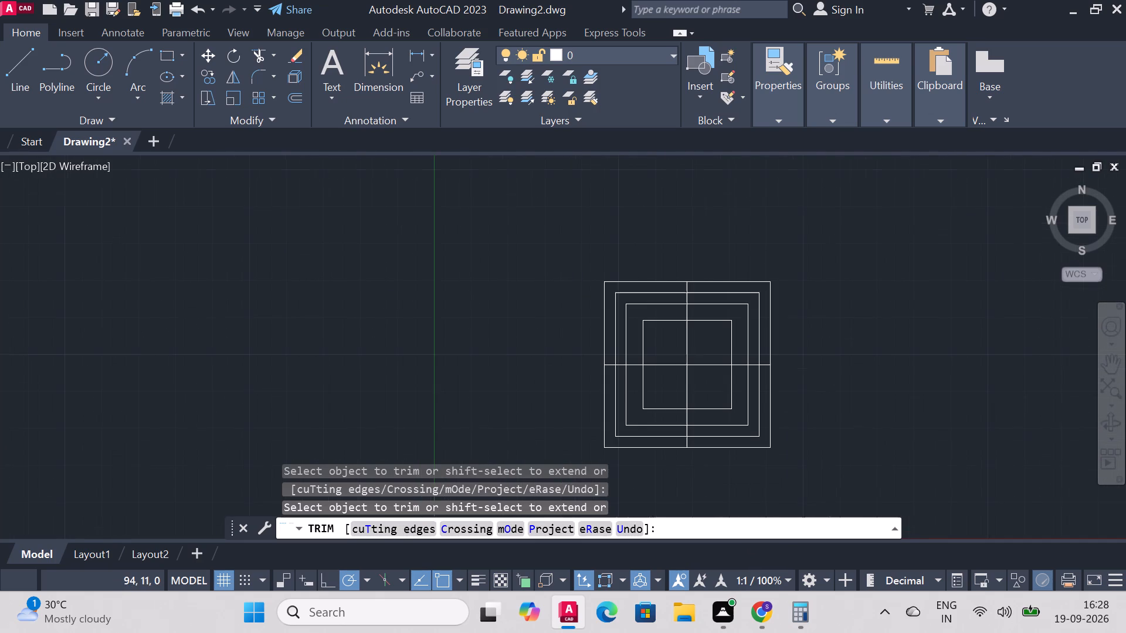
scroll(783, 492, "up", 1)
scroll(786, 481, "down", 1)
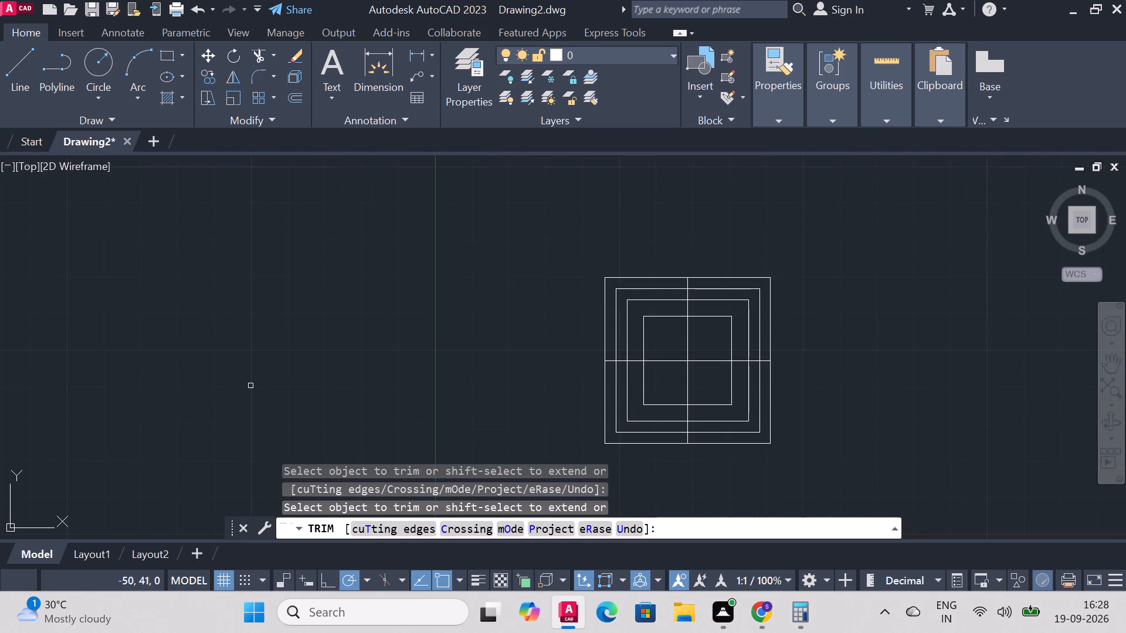
Switch to Calculator and compute 20.1 ÷ 2.
left_click(5, 73)
scroll(656, 460, "up", 1)
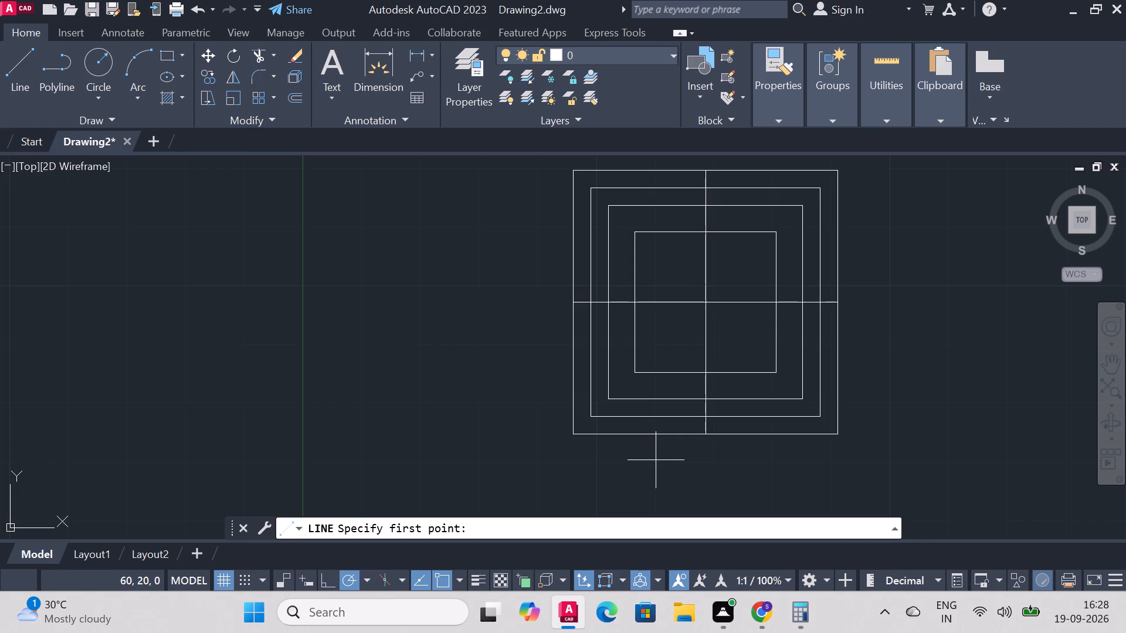
left_click(803, 627)
left_click(1011, 230)
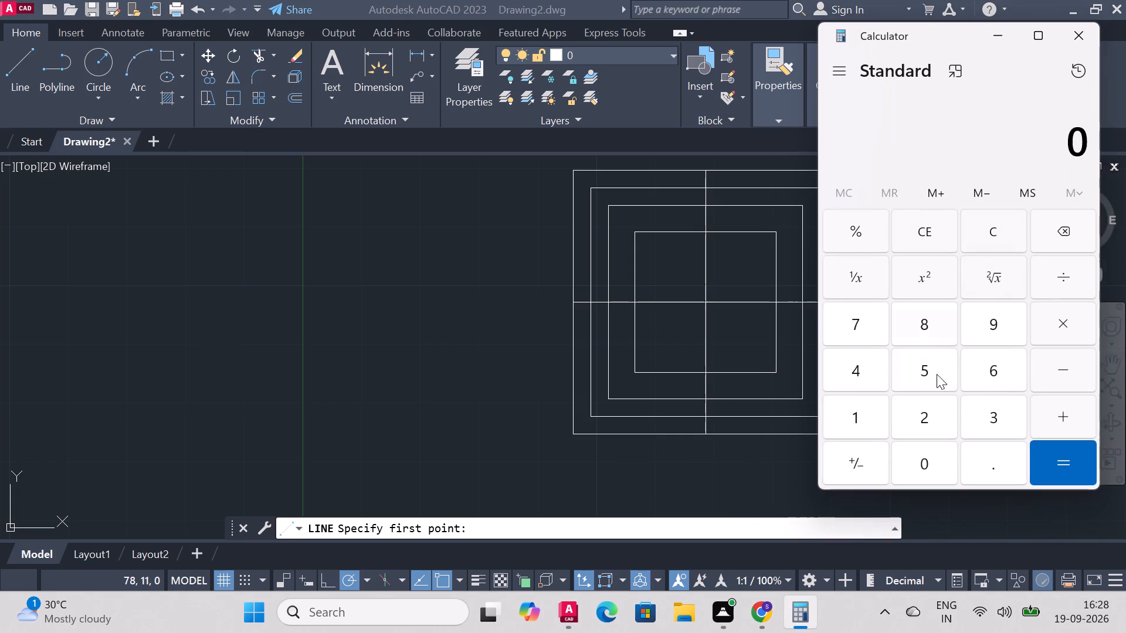
left_click(917, 411)
left_click(925, 462)
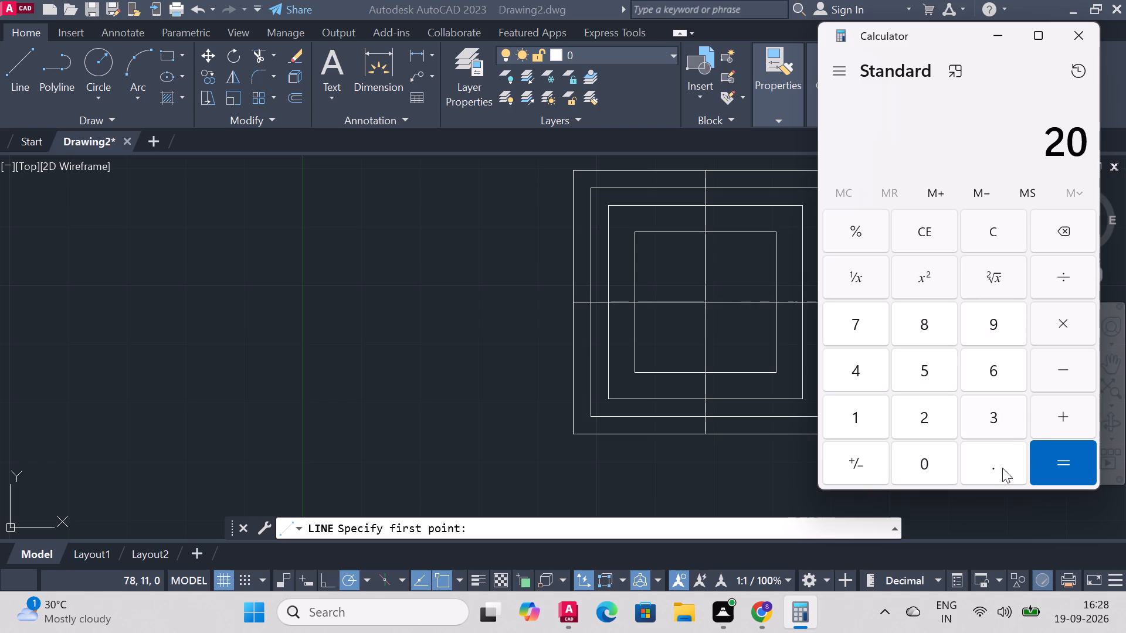
left_click(991, 471)
left_click(842, 428)
left_click(1067, 283)
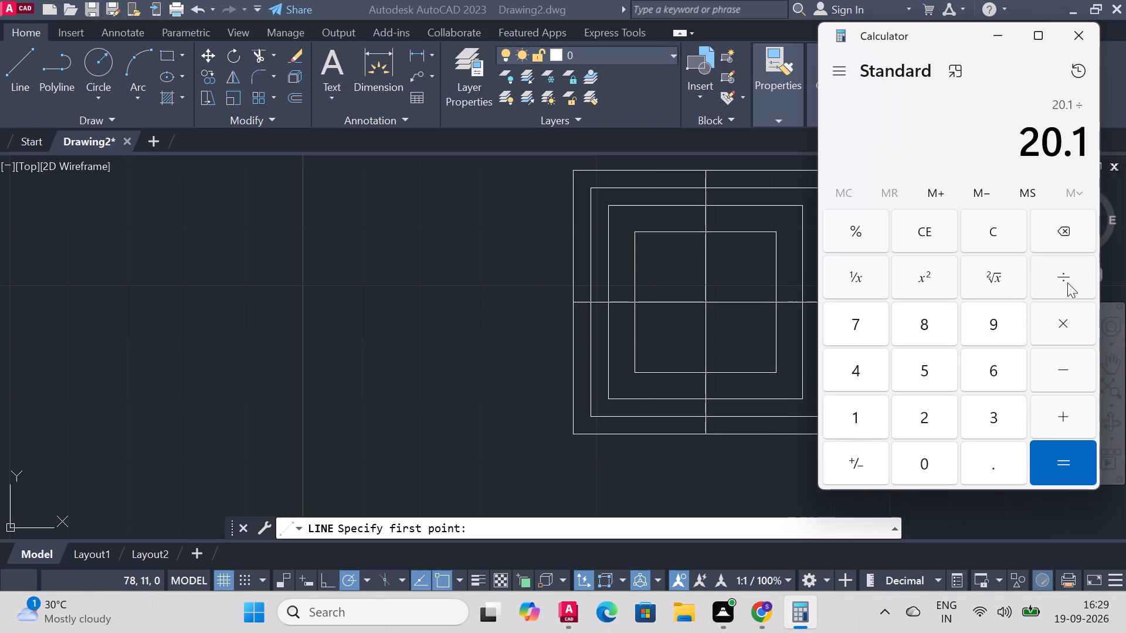
left_click(927, 413)
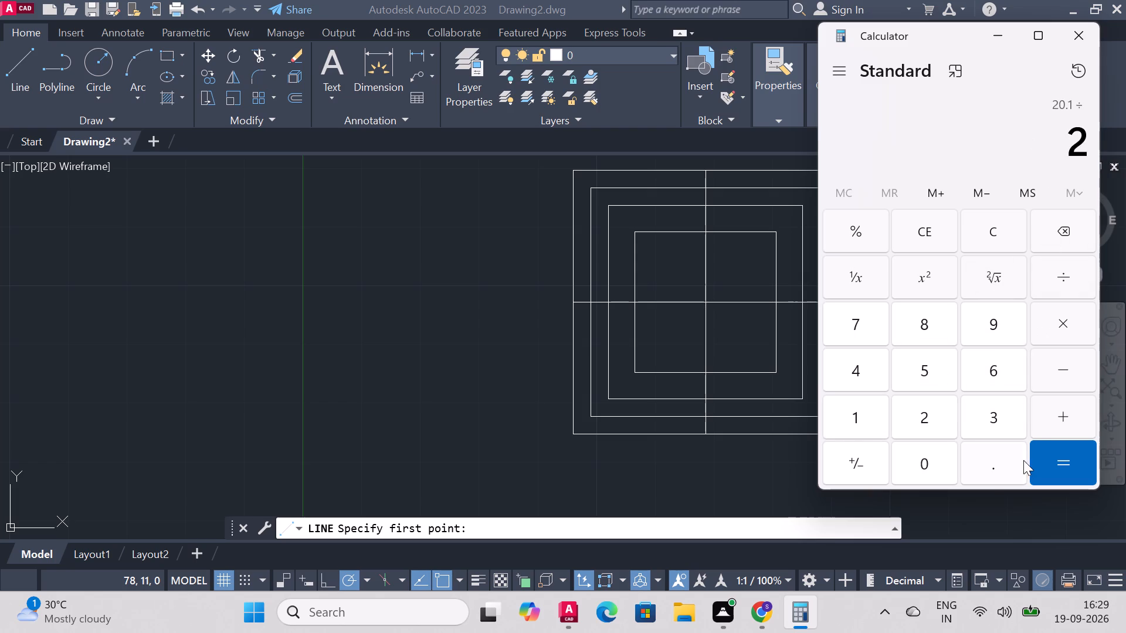
left_click(1047, 462)
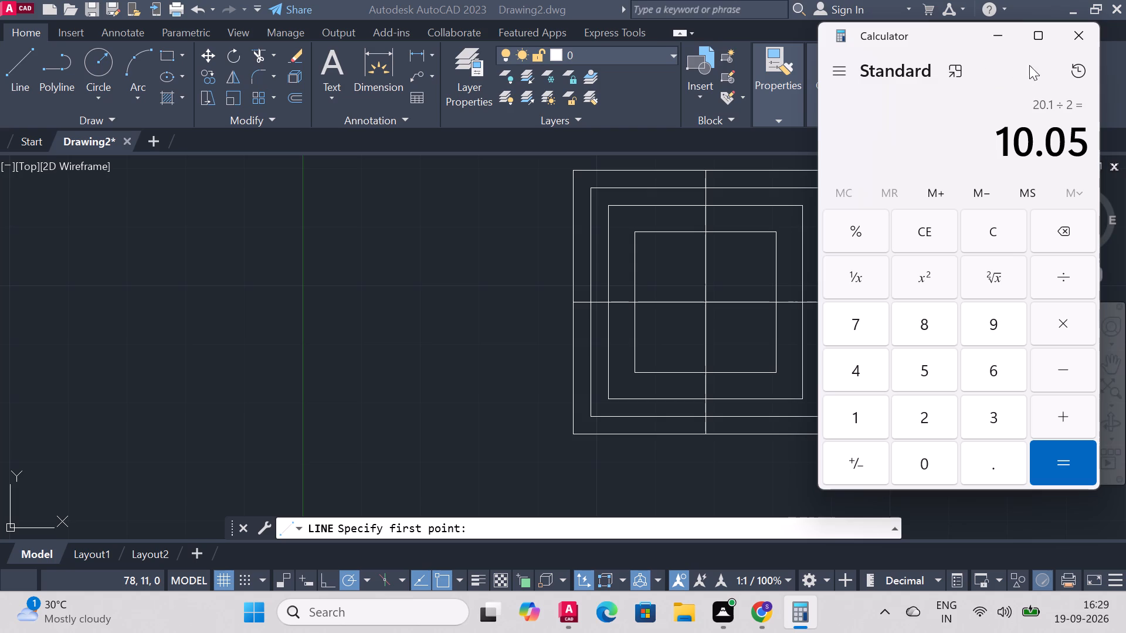
Compute half the difference between 24 and 20.1 for the next square's inset, and put Calculator away.
left_click(984, 236)
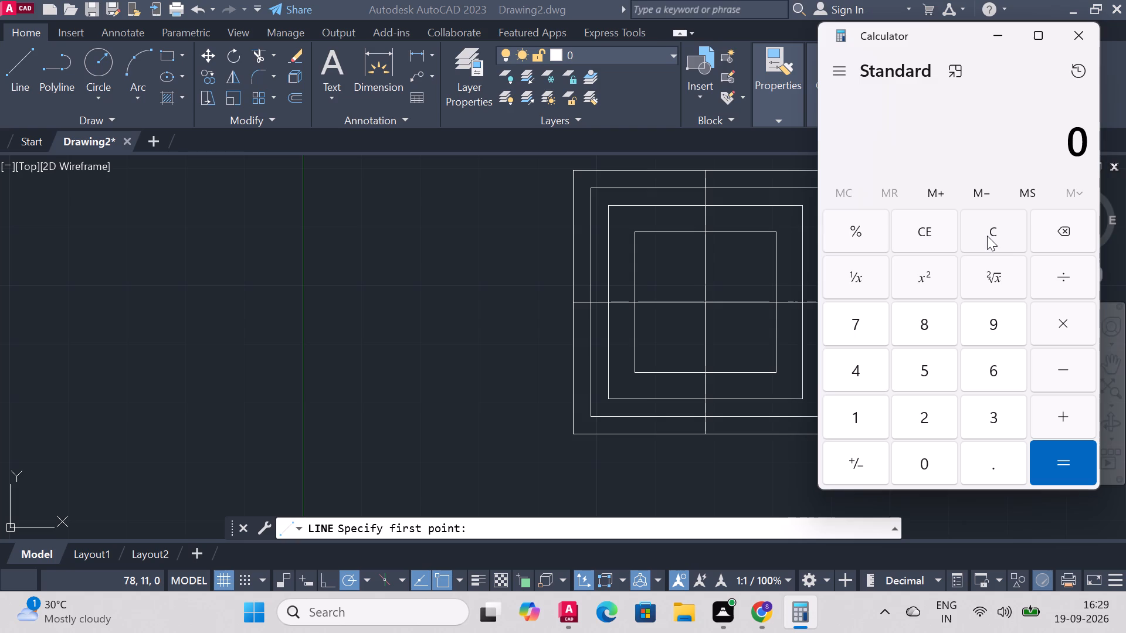
left_click(927, 413)
left_click(865, 375)
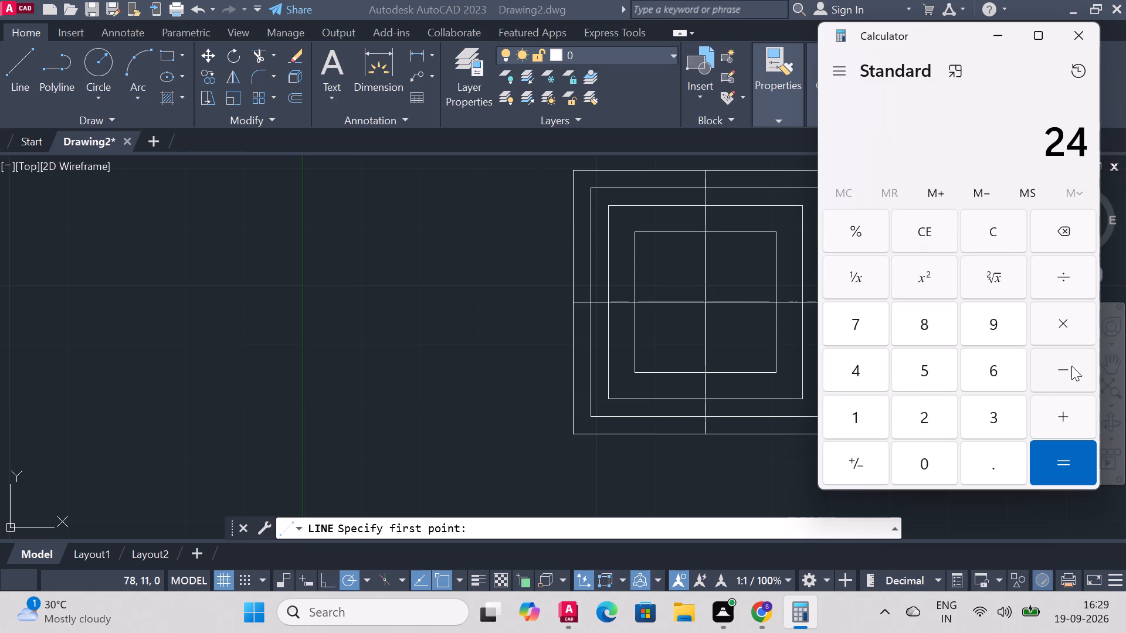
left_click(1072, 368)
left_click(922, 423)
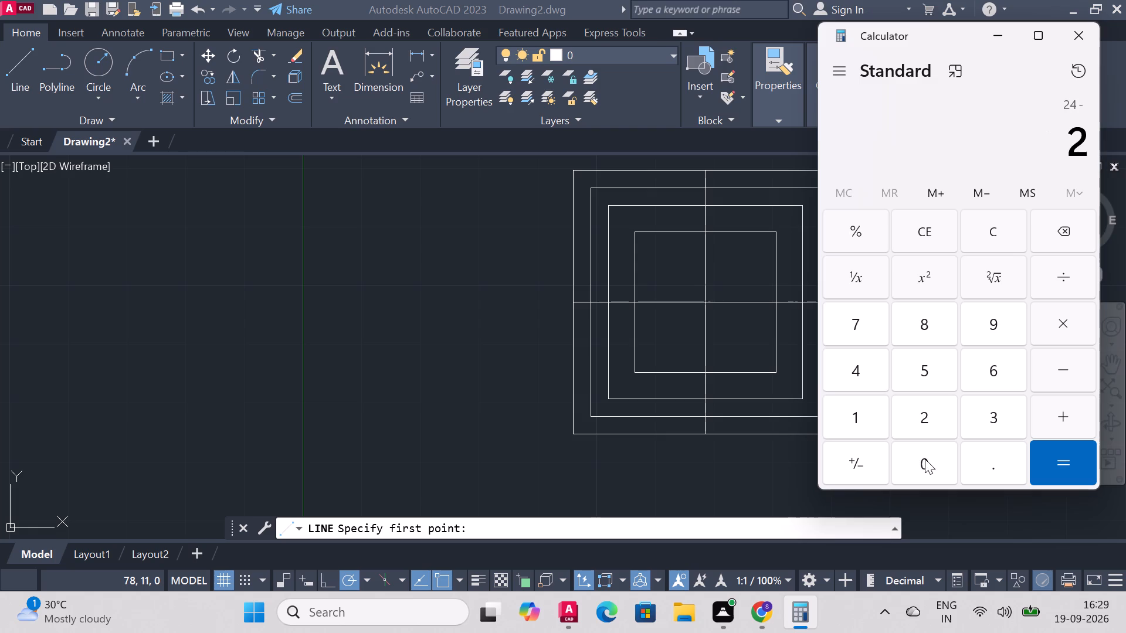
left_click(925, 459)
left_click(1004, 464)
left_click(857, 419)
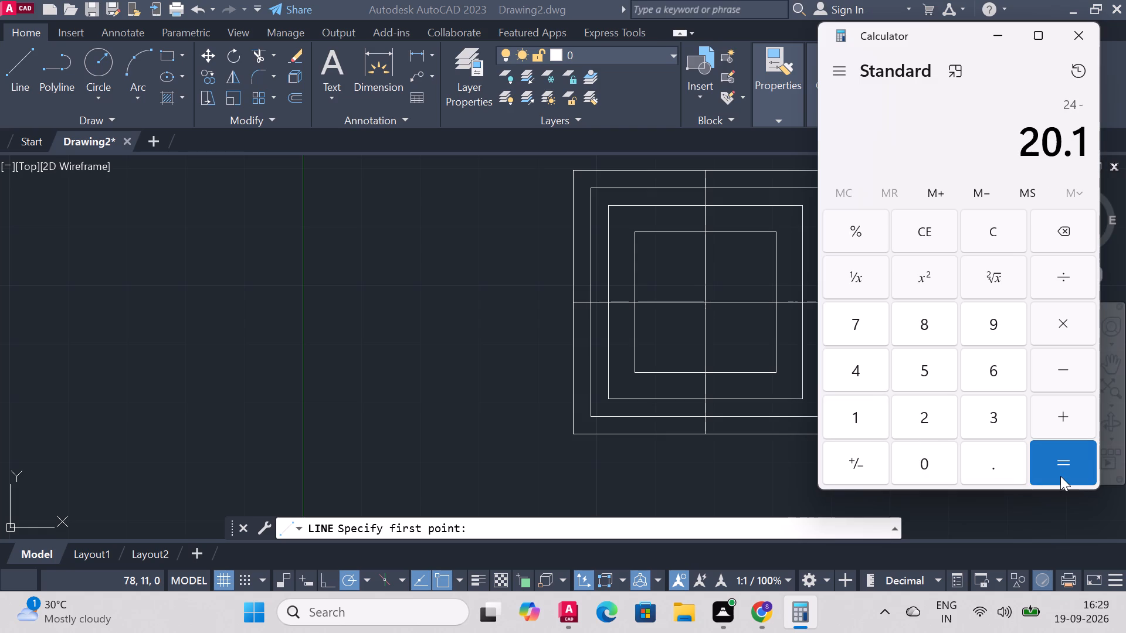
left_click(1060, 476)
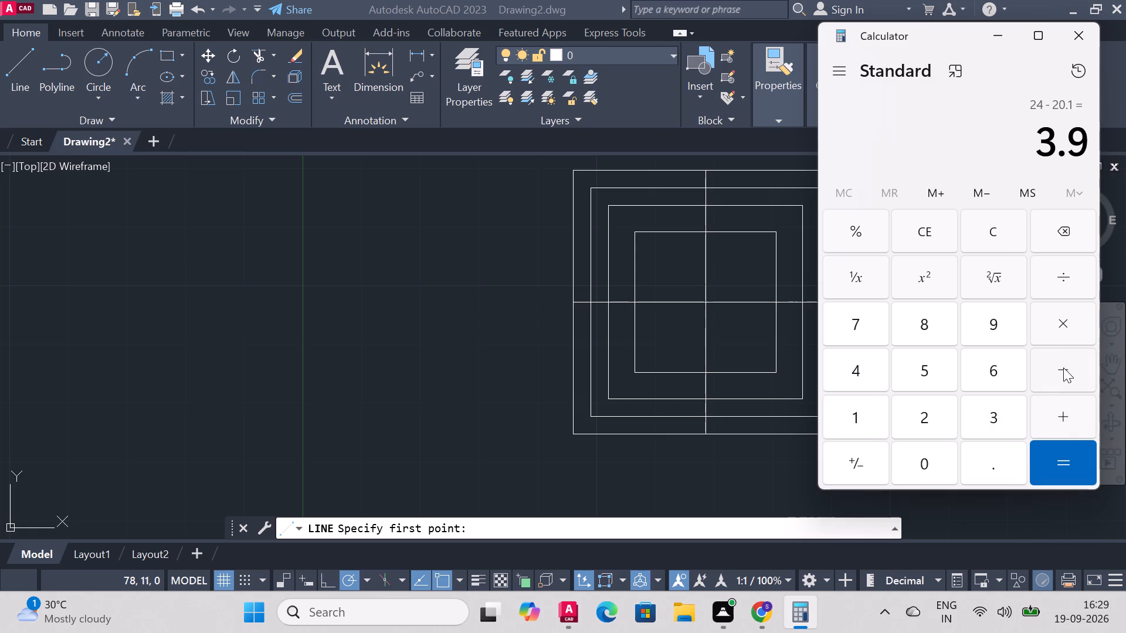
left_click(1065, 279)
left_click(929, 422)
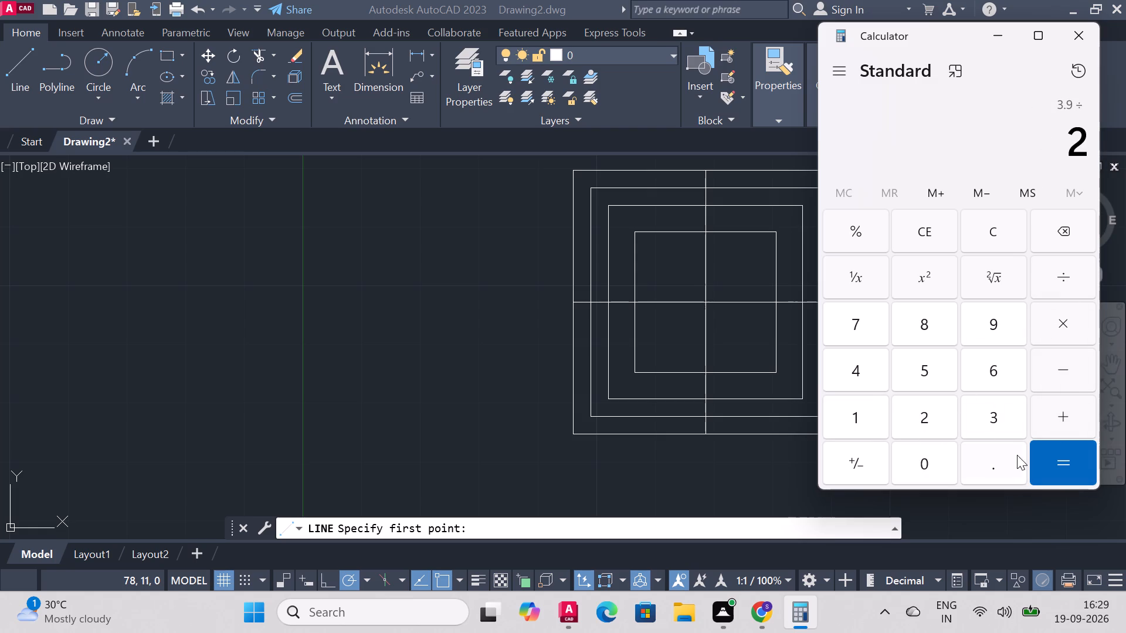
left_click(1052, 464)
left_click(1009, 40)
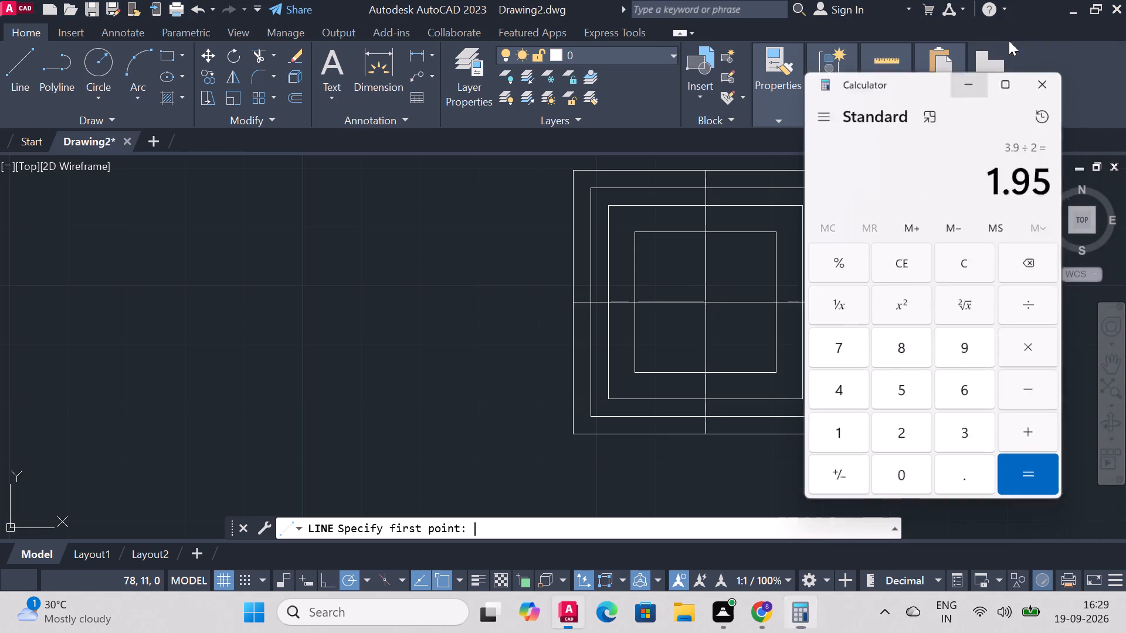
Draw construction lines from the 24 square's lower-left corner, 1.95 up and 1.95 to the right, to locate the inset point.
scroll(613, 390, "up", 1)
left_click(5, 59)
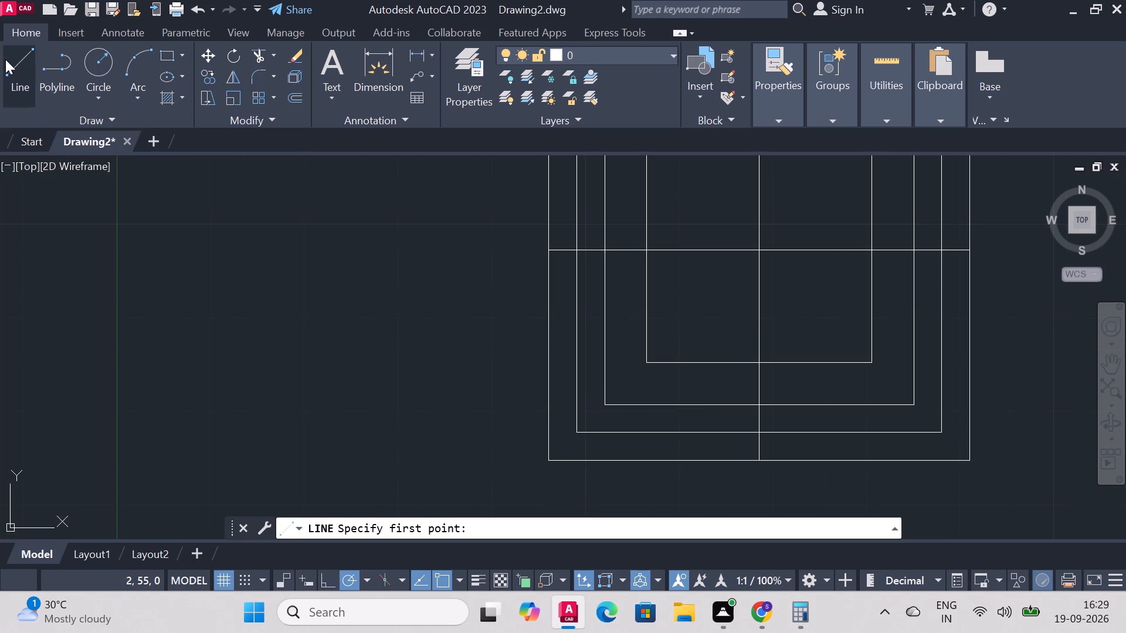
left_click(647, 364)
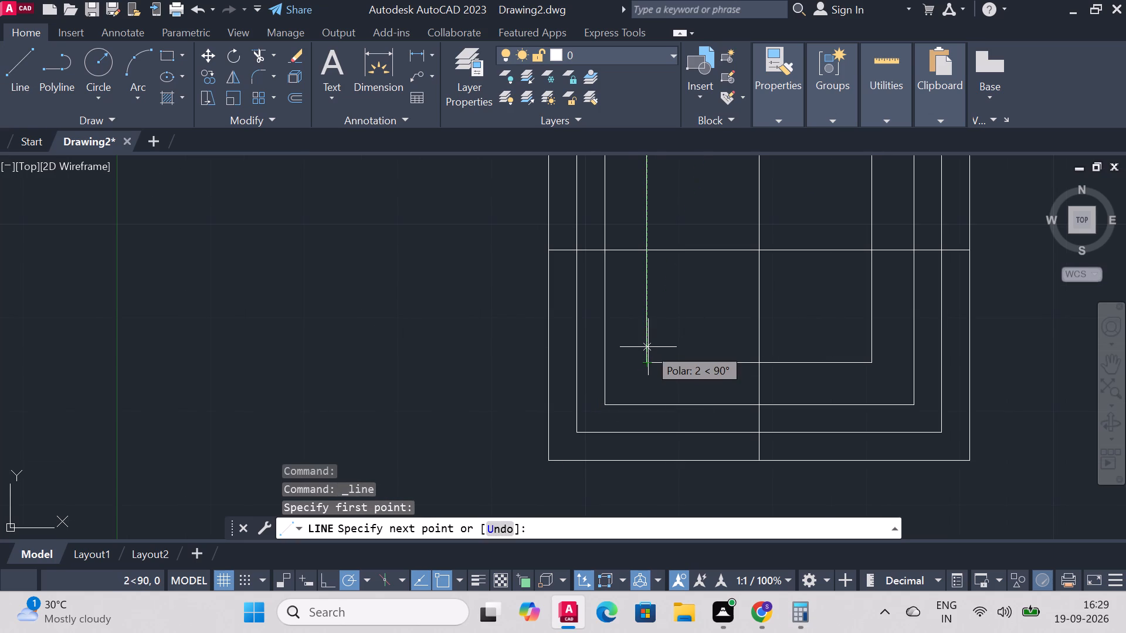
key("1")
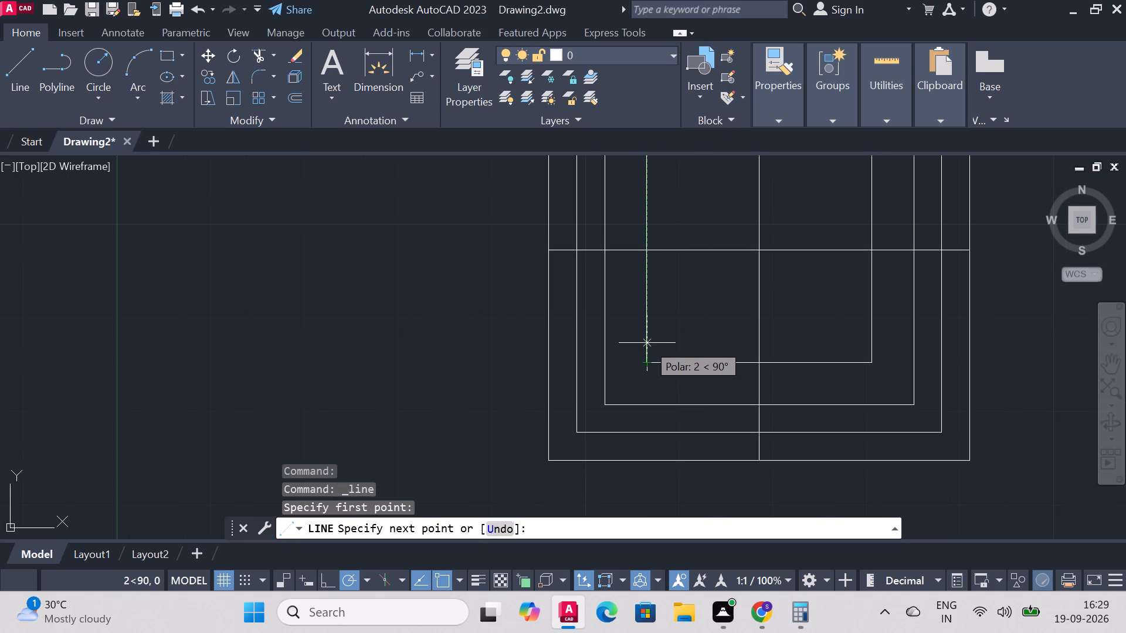
key("period")
key("9")
key("5")
key("Return")
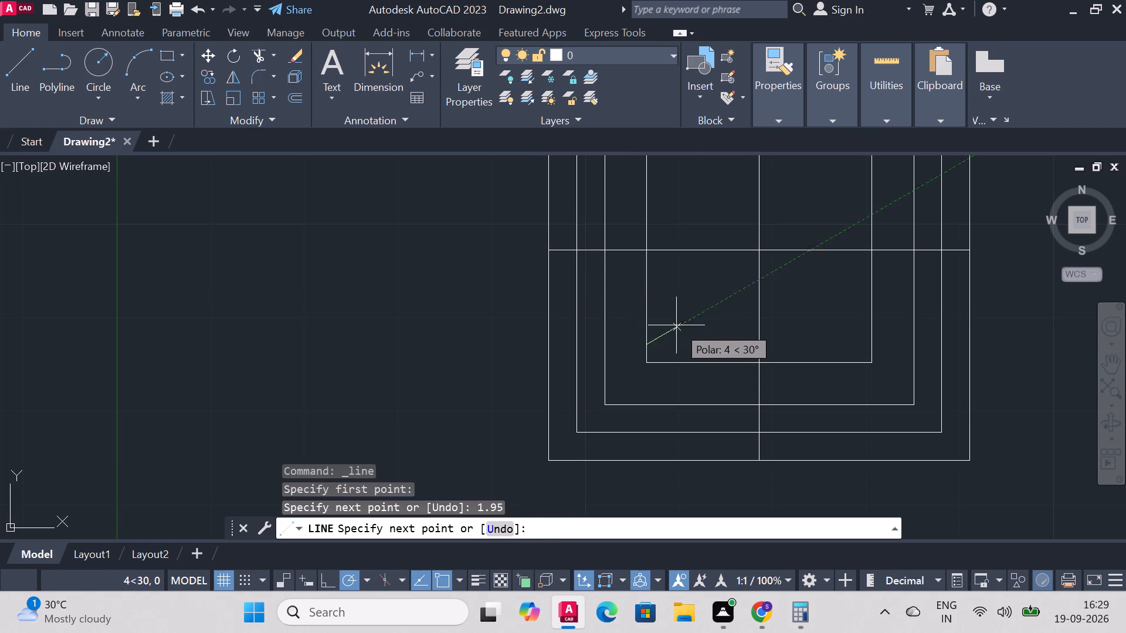
key("1")
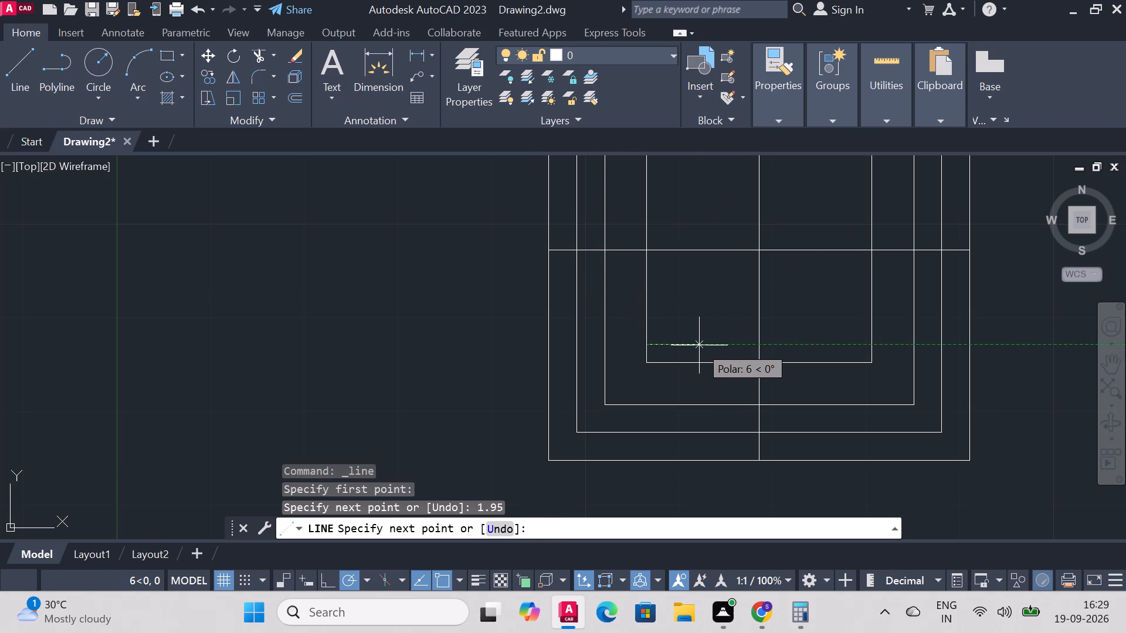
key("period")
type("95")
key("Return")
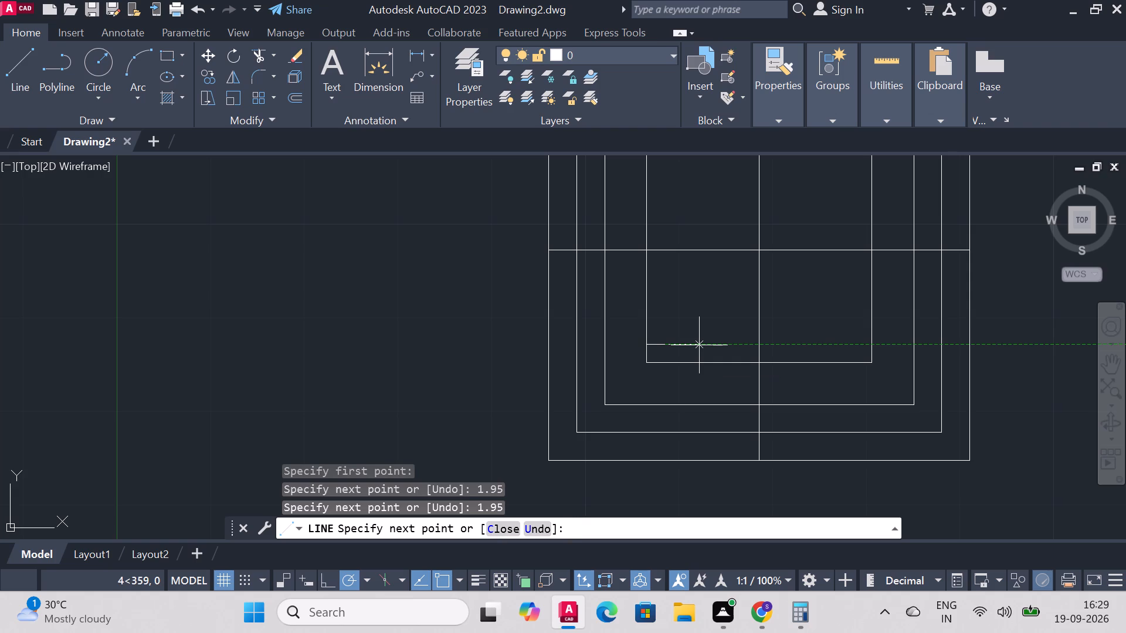
Continue the line from the 1.95 inset point into a closed square with 20.1-long sides, centred inside the 24 square.
type("20.1")
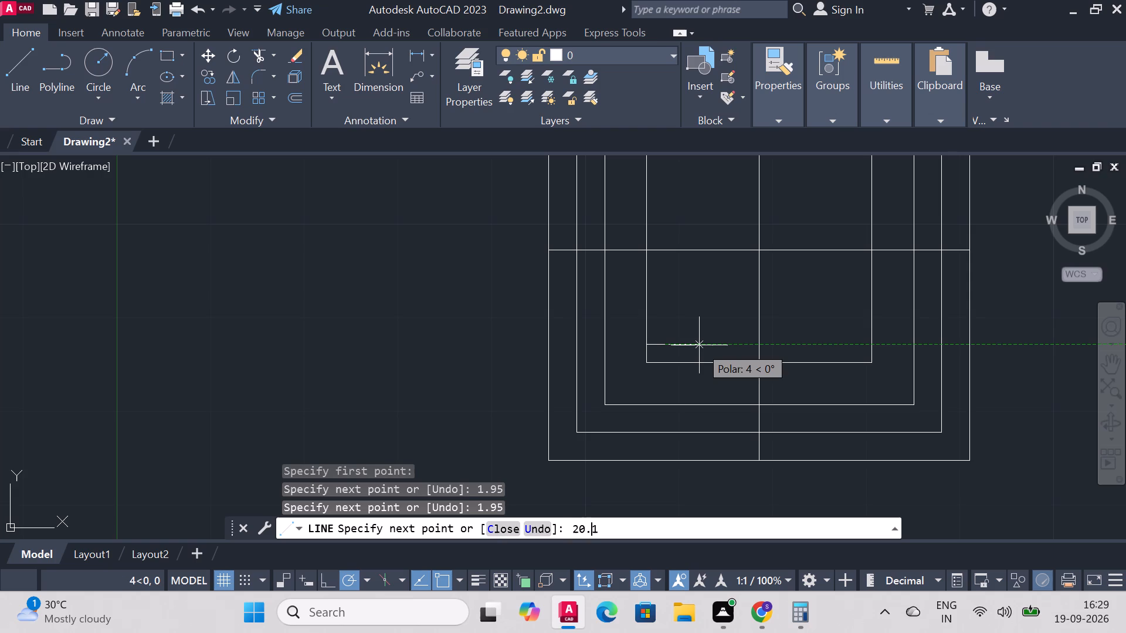
key("Return")
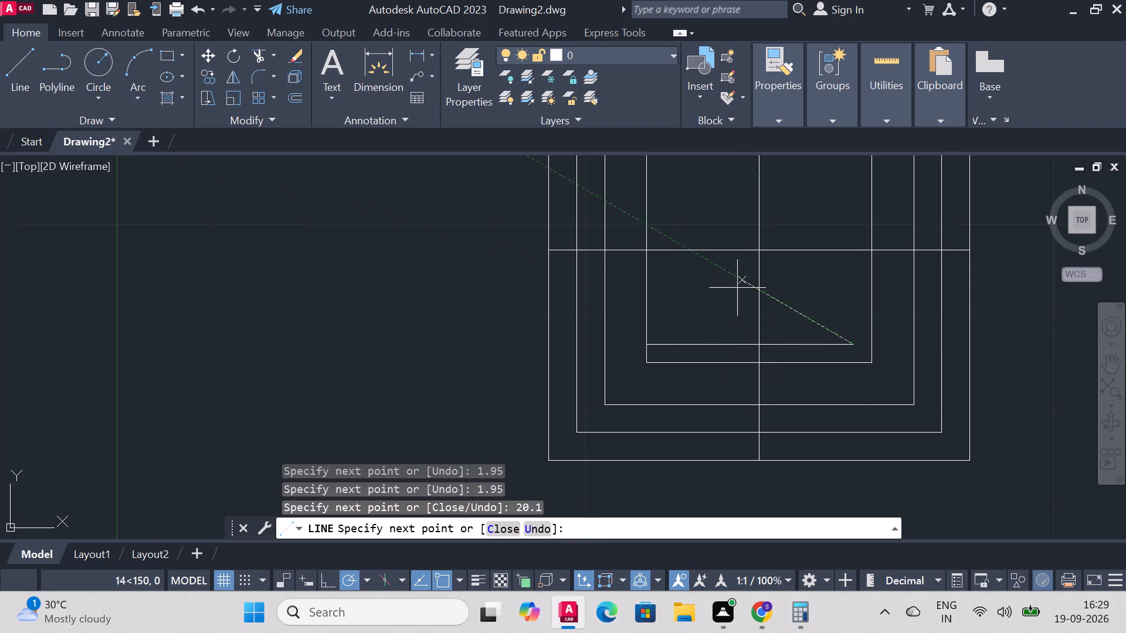
type("20.1")
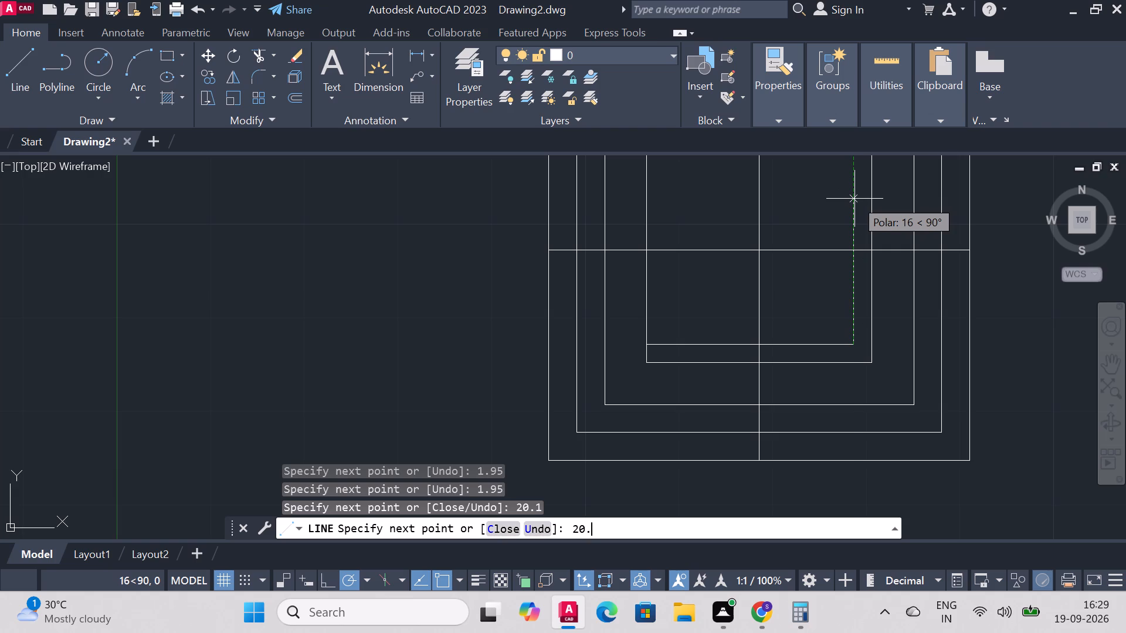
key("Return")
scroll(851, 189, "down", 1)
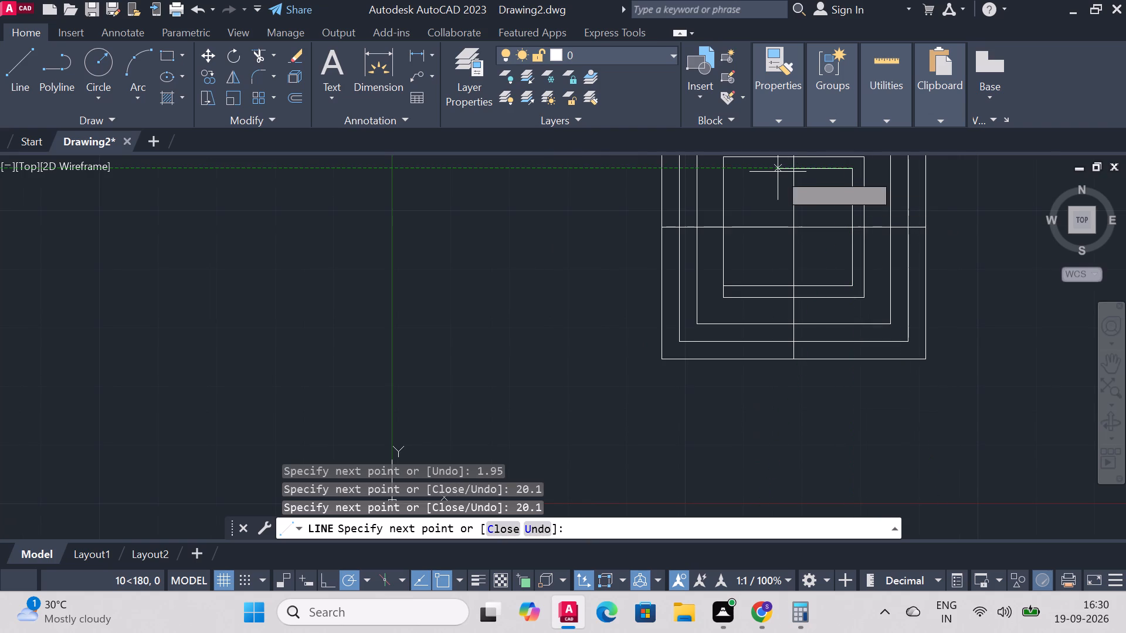
type("20.1")
key("Return")
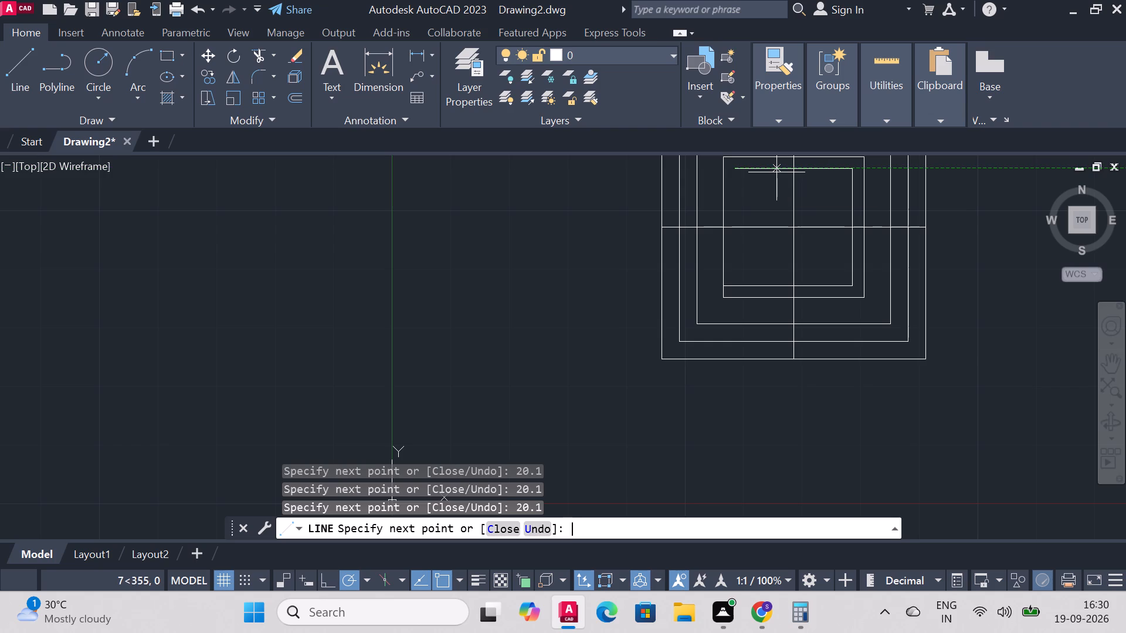
left_click(731, 283)
right_click(731, 283)
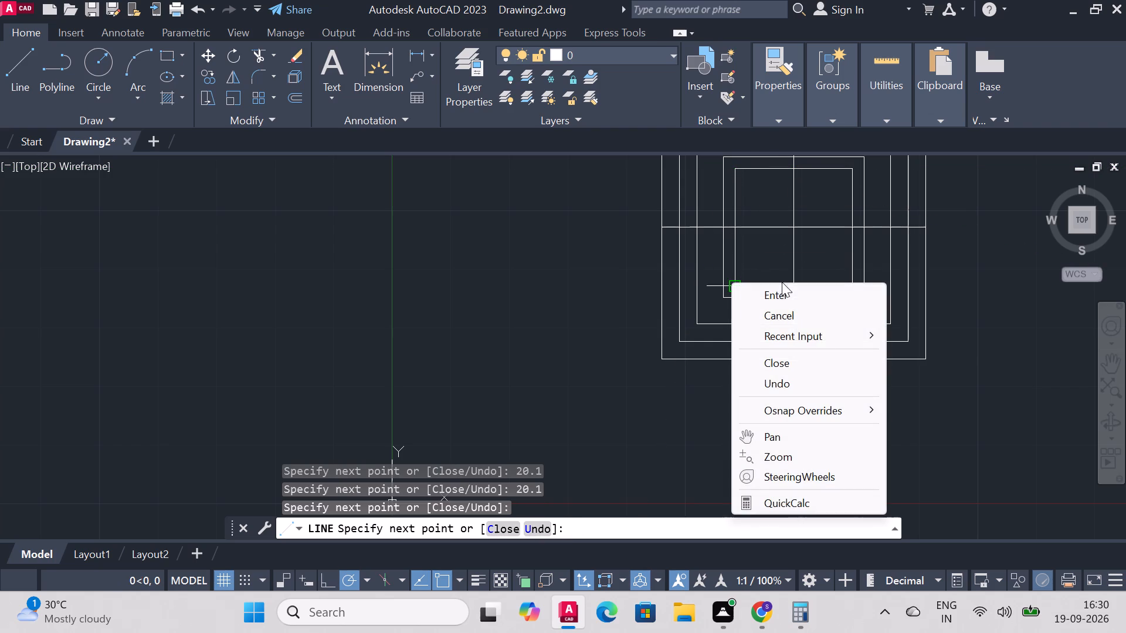
left_click(782, 290)
Trim the leftover 1.95 construction segments between the 20.1 square and the 24 square's lower-left corner.
left_click(254, 57)
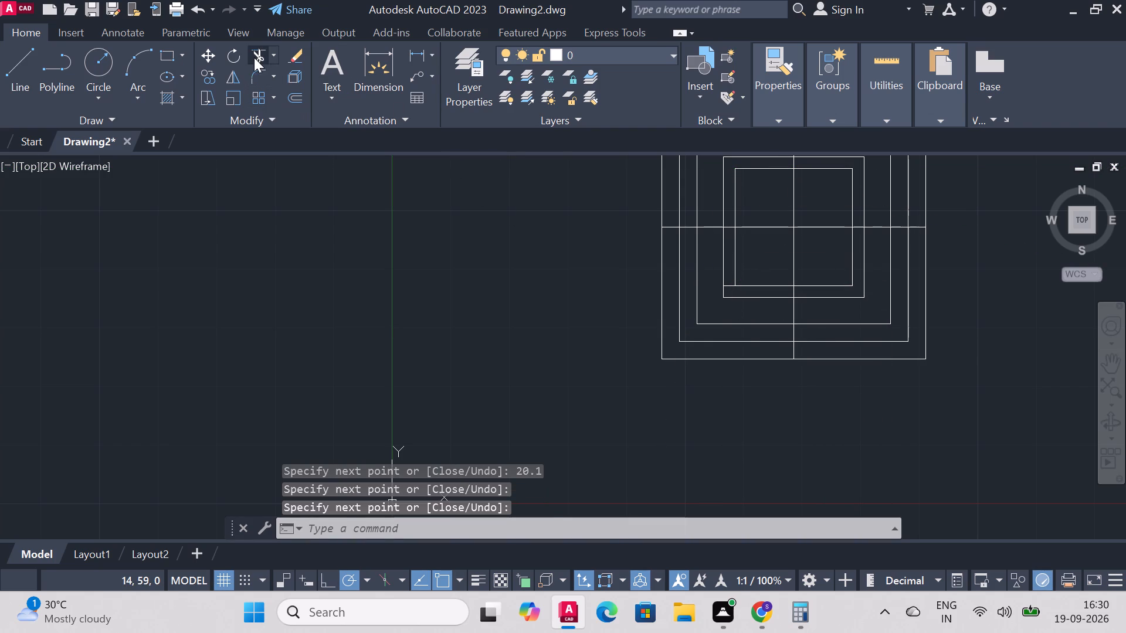
scroll(741, 283, "up", 1)
left_click(714, 297)
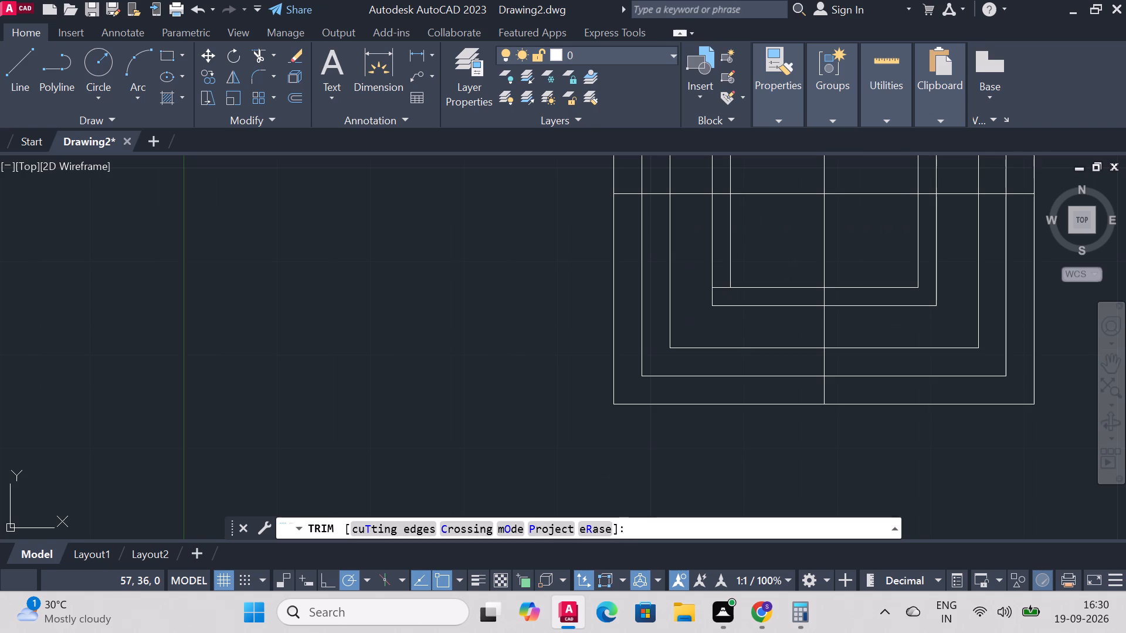
left_click(720, 289)
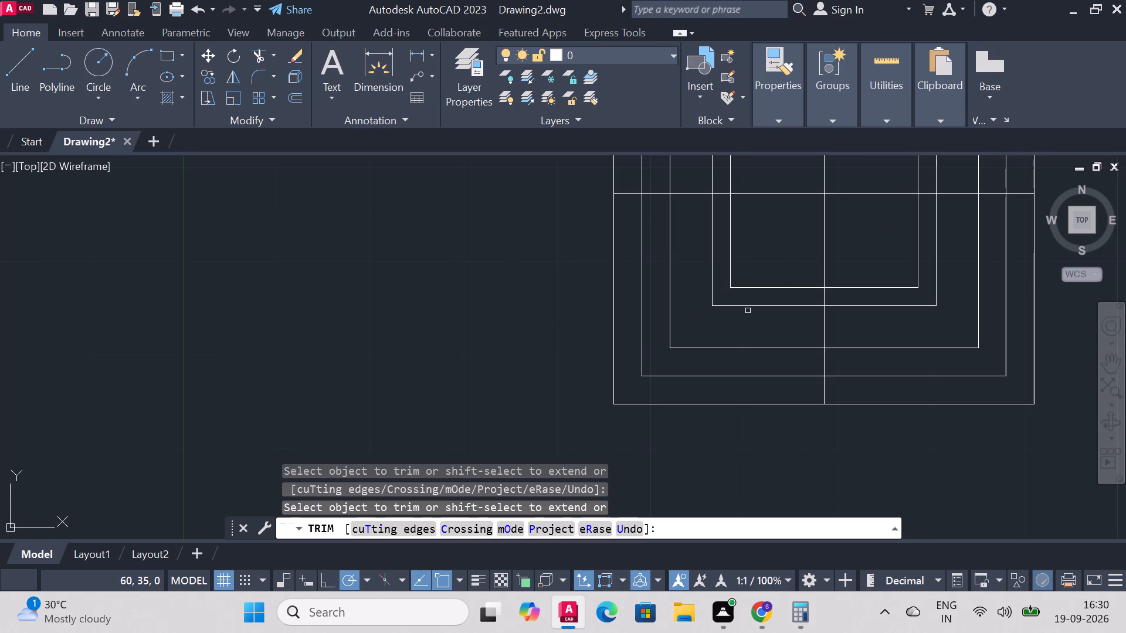
Switch to Calculator, compute half the difference between 20.1 and 18 for the next square's inset, and put Calculator away.
left_click(805, 607)
left_click(1003, 243)
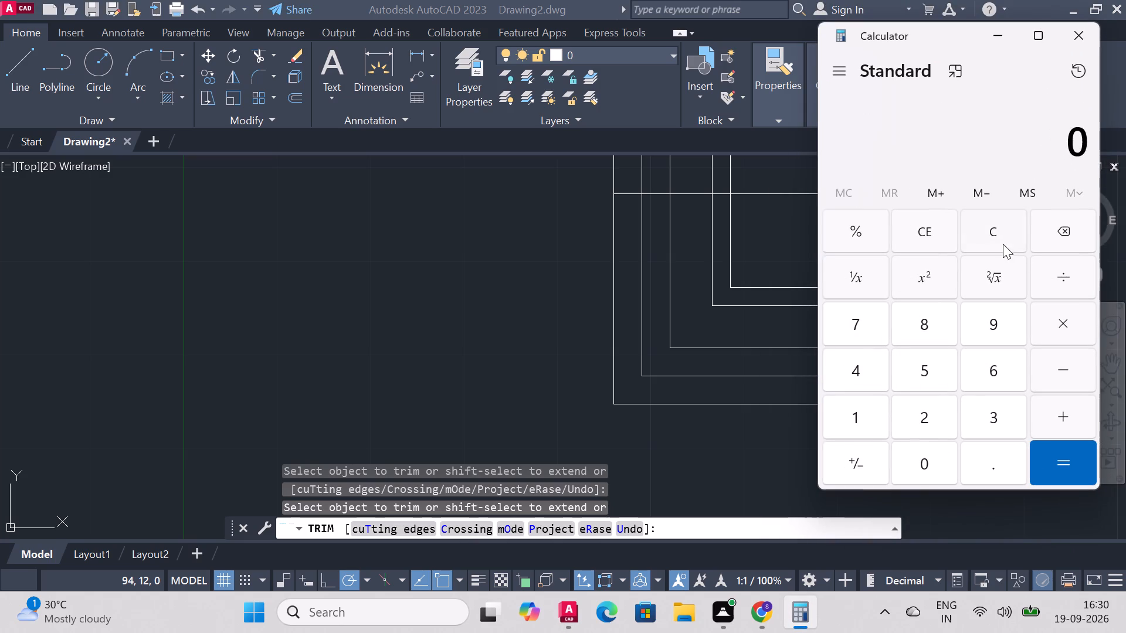
left_click(935, 416)
left_click(925, 465)
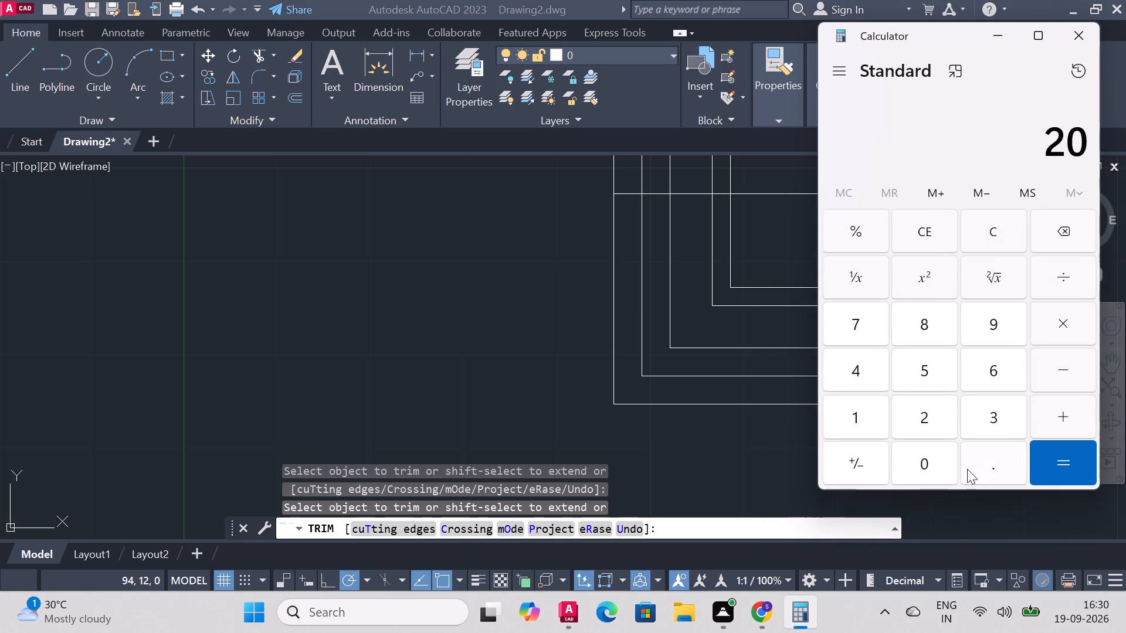
left_click(985, 469)
left_click(858, 422)
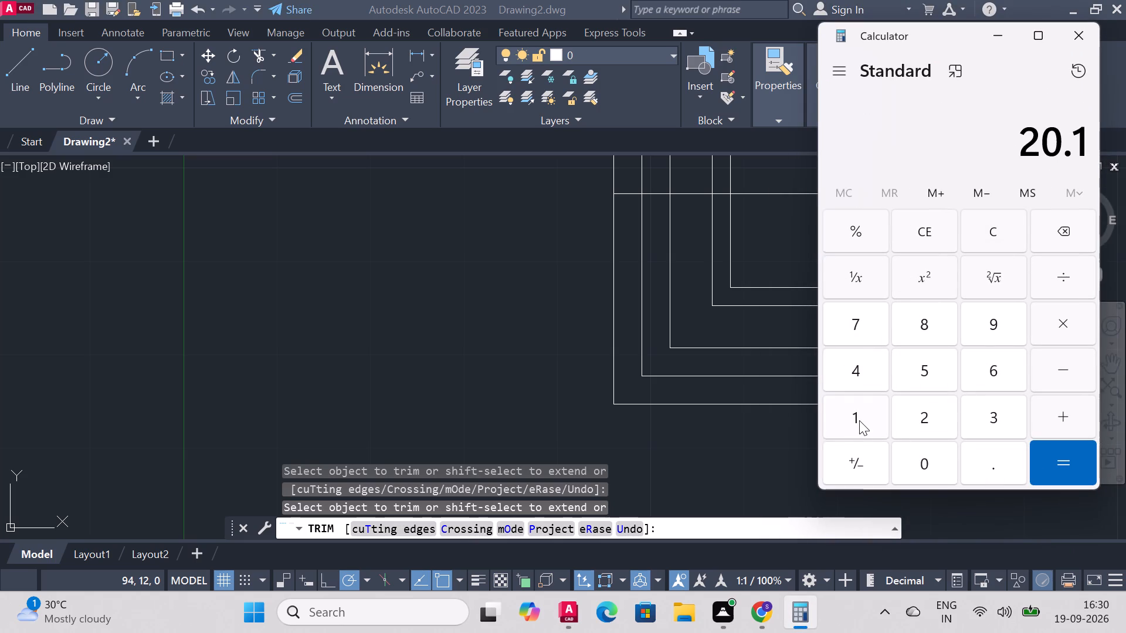
left_click(1067, 364)
left_click(825, 427)
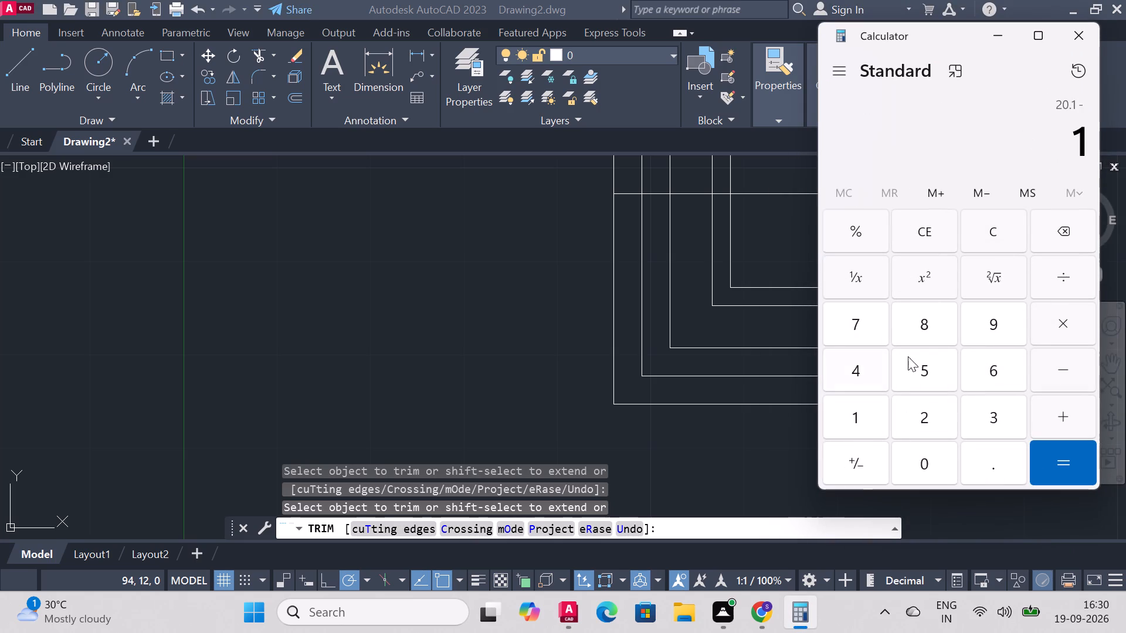
left_click(930, 316)
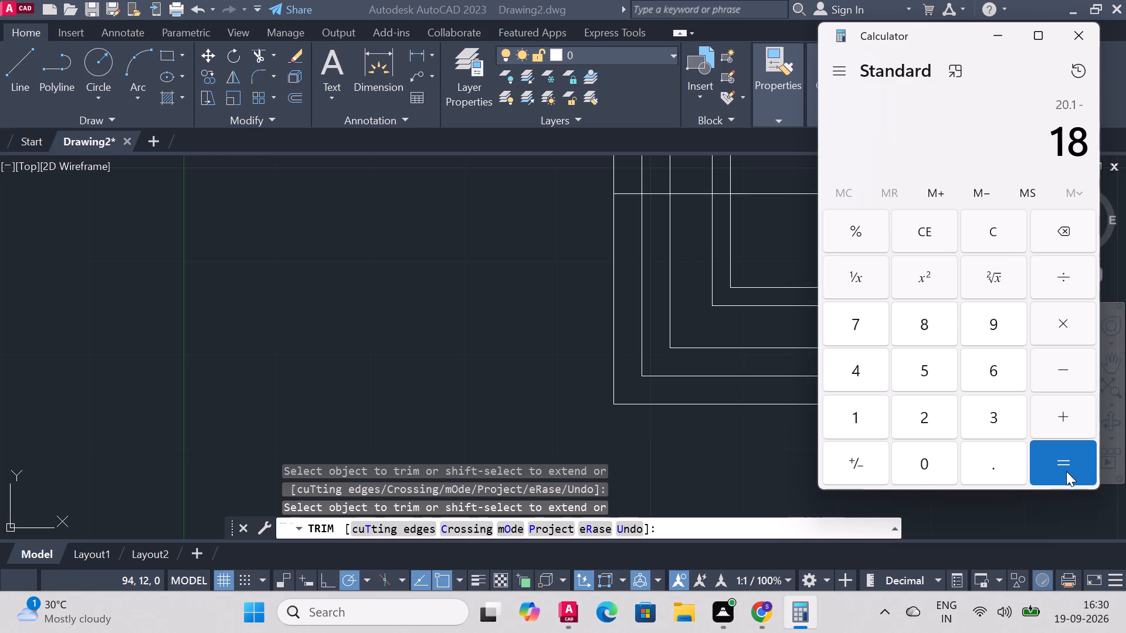
left_click(1066, 471)
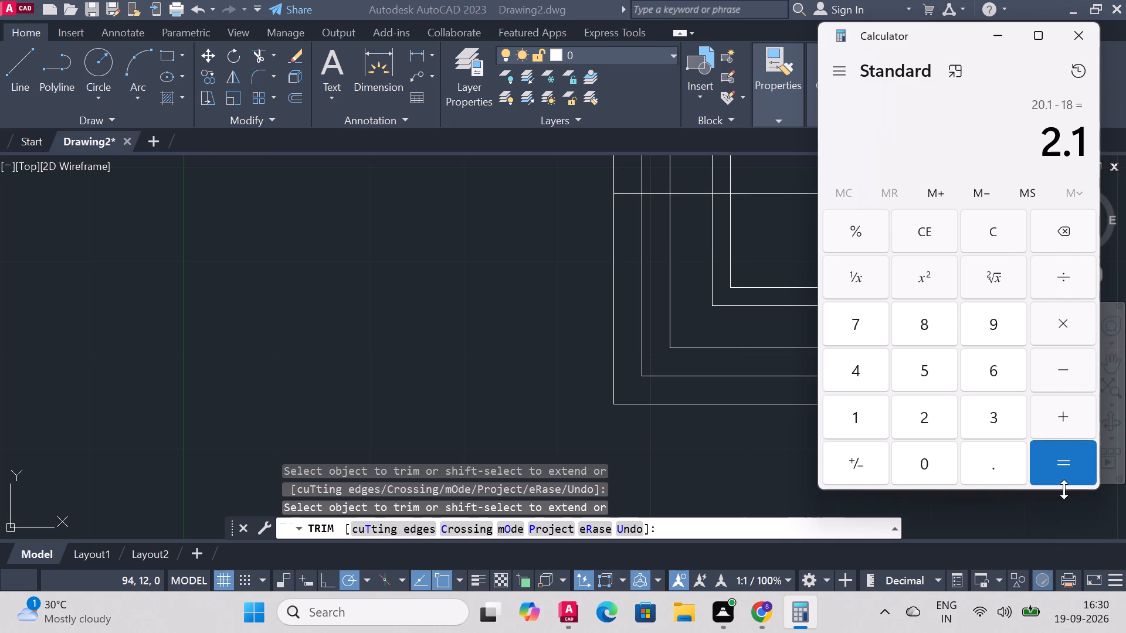
left_click(1056, 283)
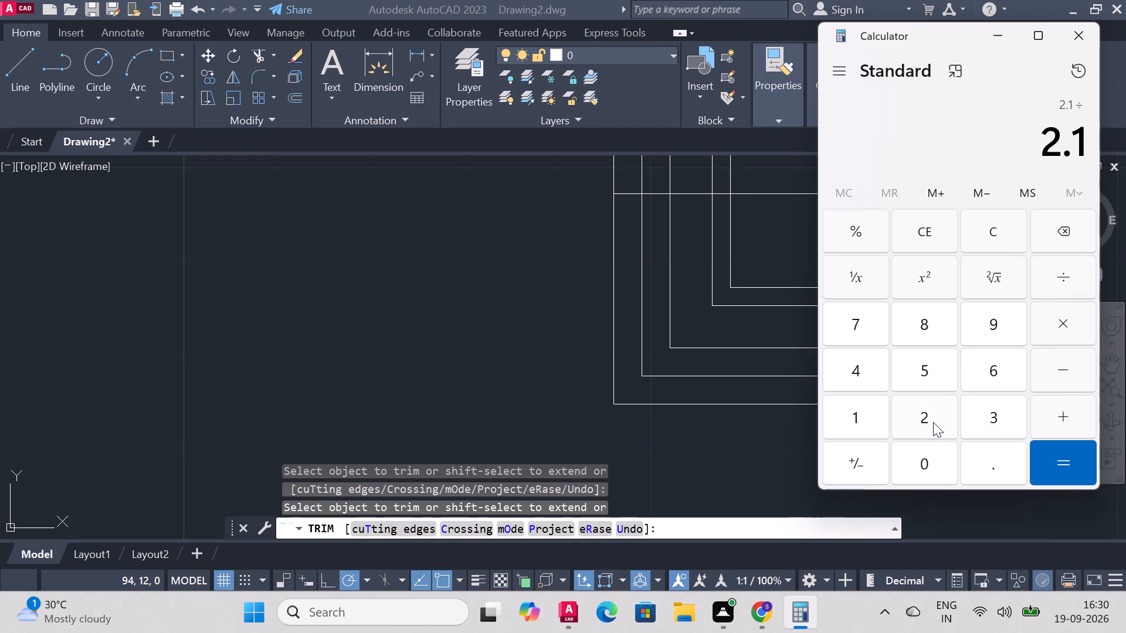
left_click(933, 422)
left_click(1060, 468)
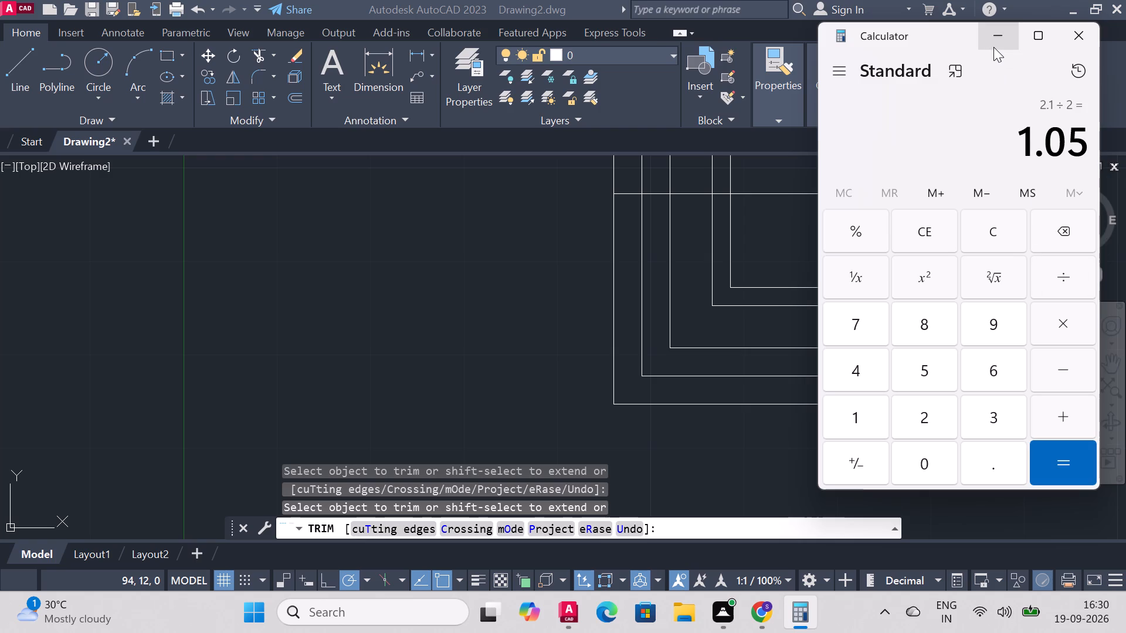
left_click(993, 47)
Draw construction lines from the 20.1 square's lower-left corner, 1.05 up and 1.05 to the right, to locate the inset point.
scroll(693, 250, "up", 1)
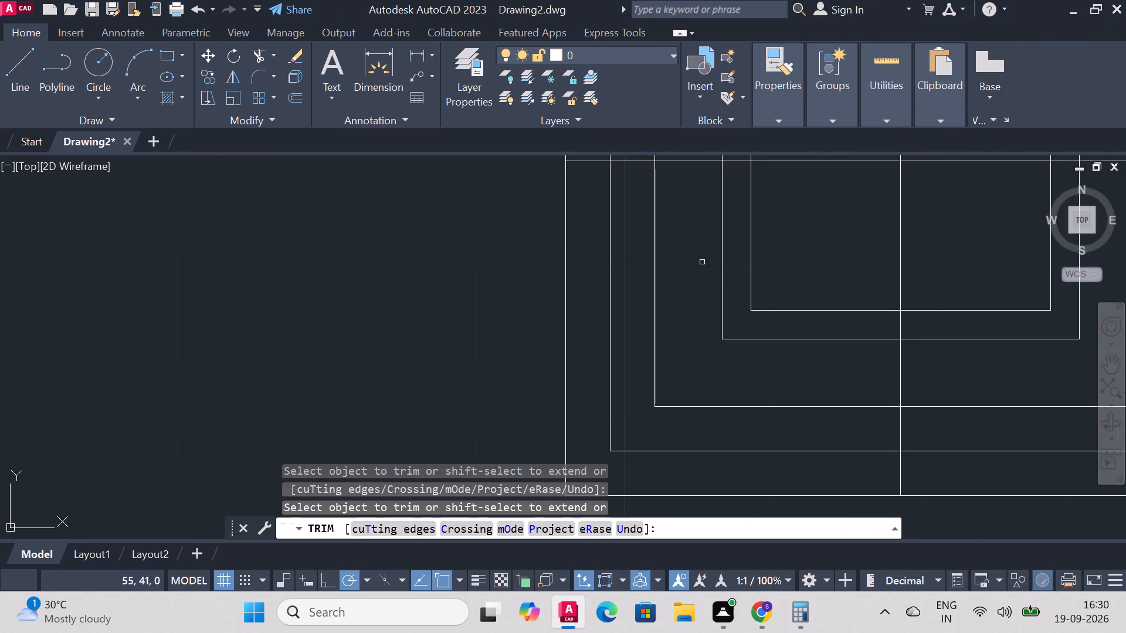
left_click(0, 72)
left_click(29, 88)
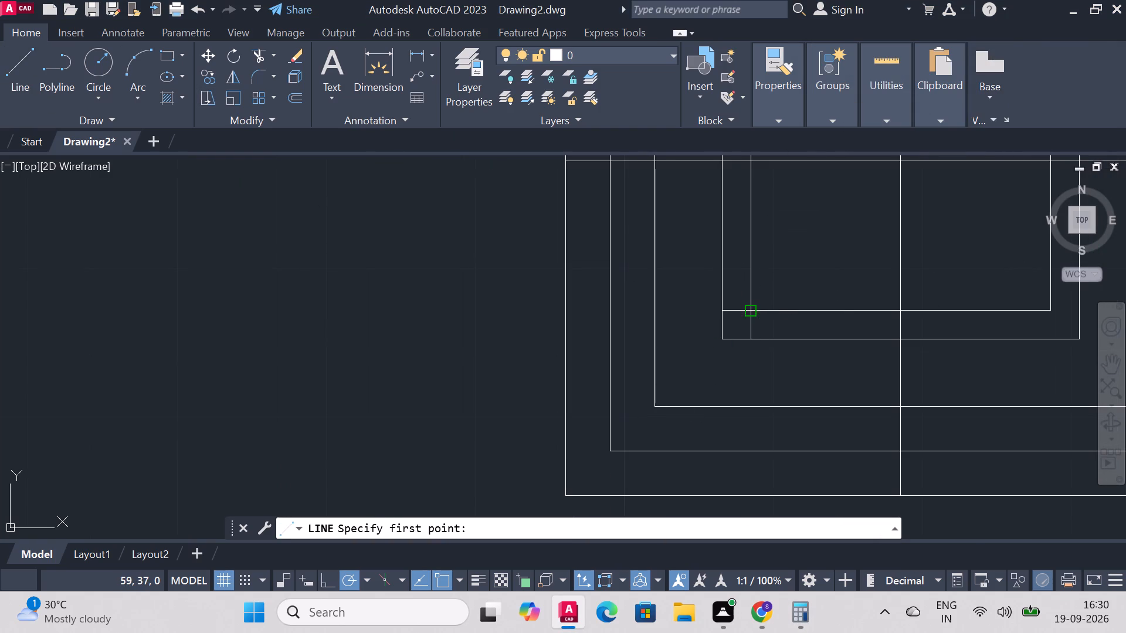
left_click(754, 312)
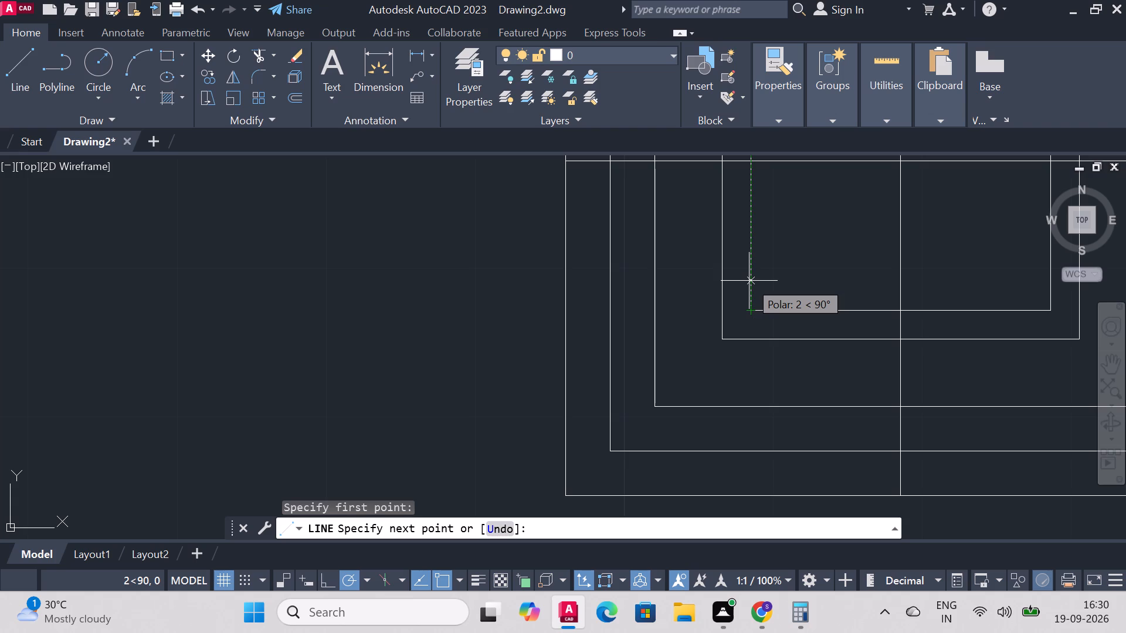
key("1")
key("period")
type("05")
key("Return")
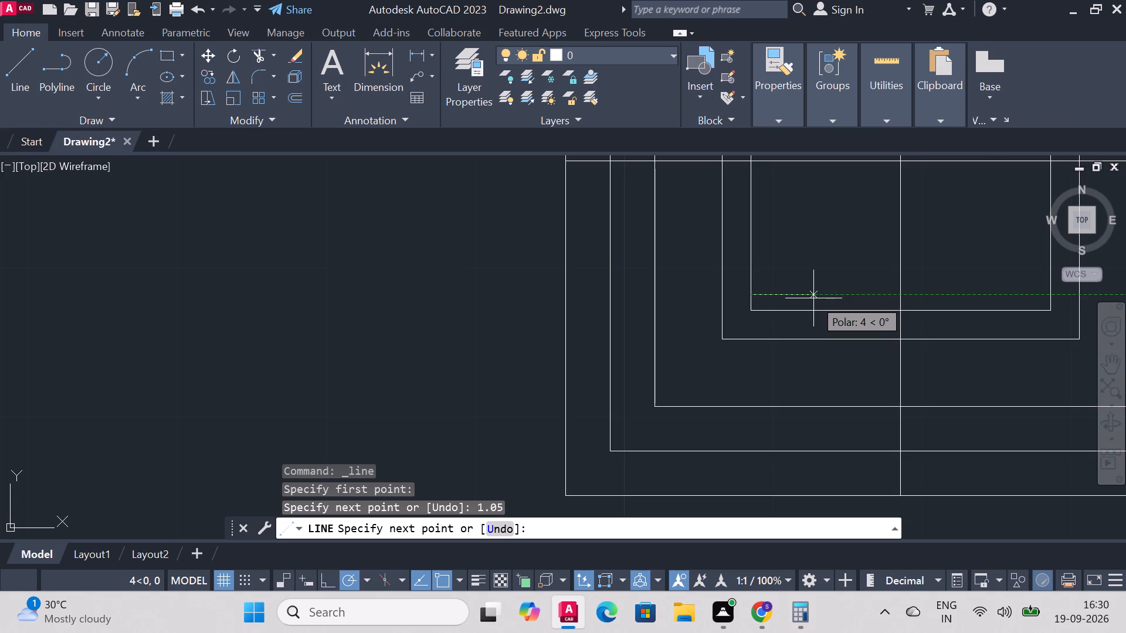
key("1")
type(".0")
key("5")
key("Return")
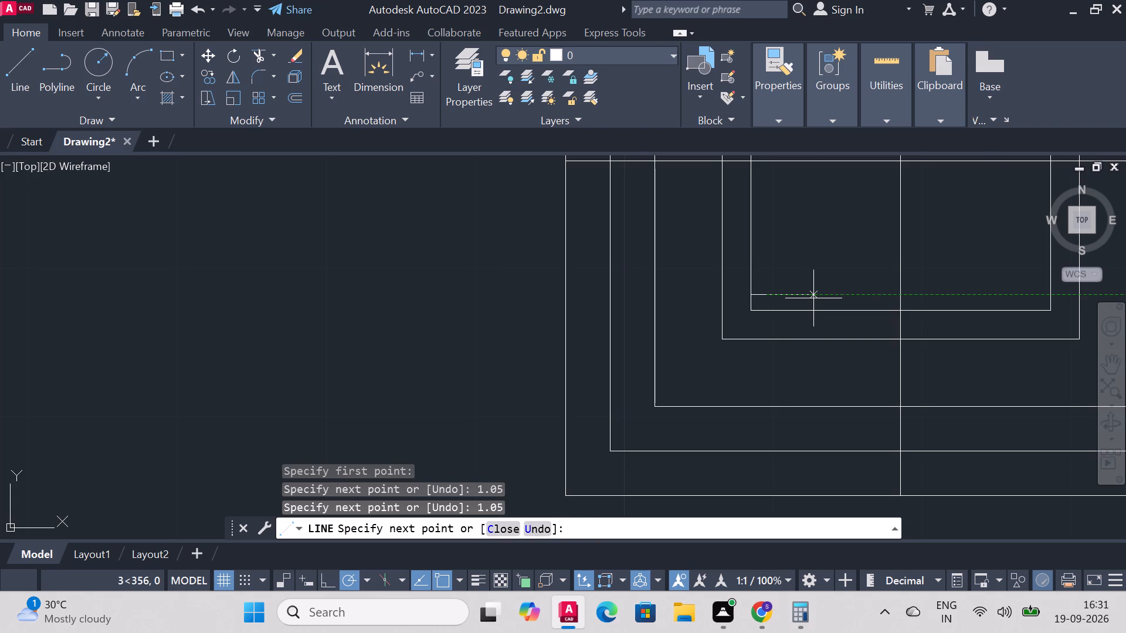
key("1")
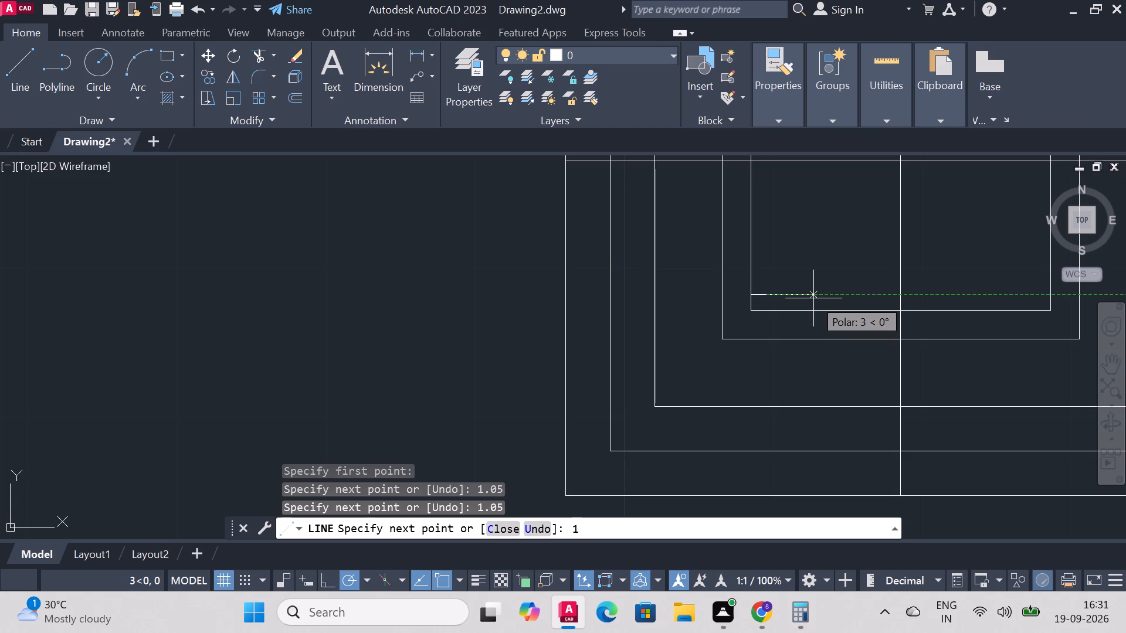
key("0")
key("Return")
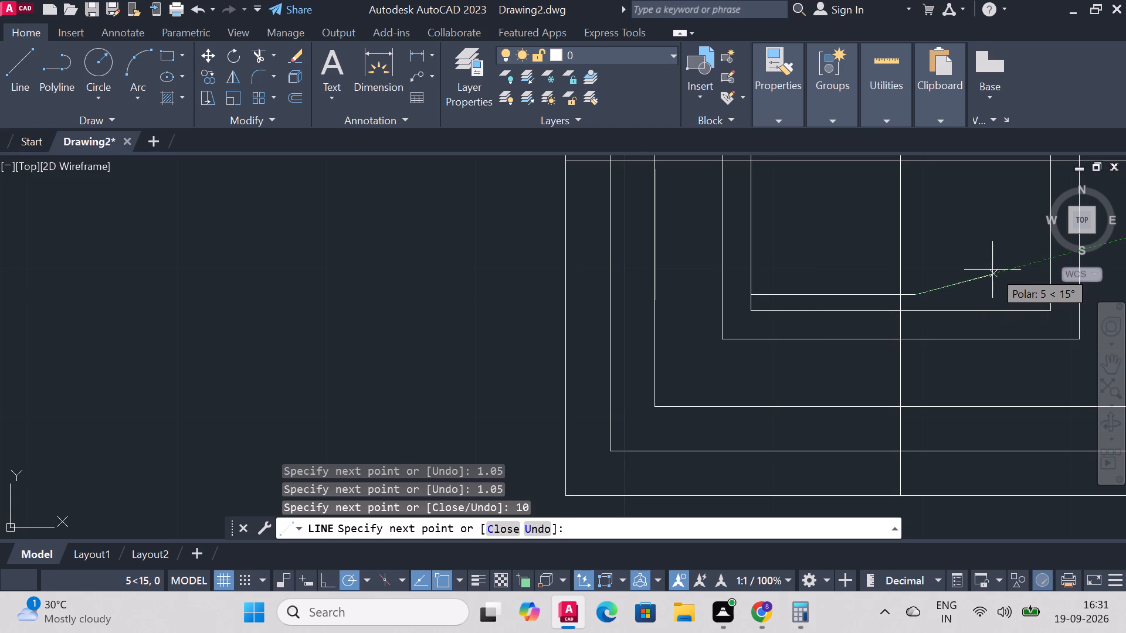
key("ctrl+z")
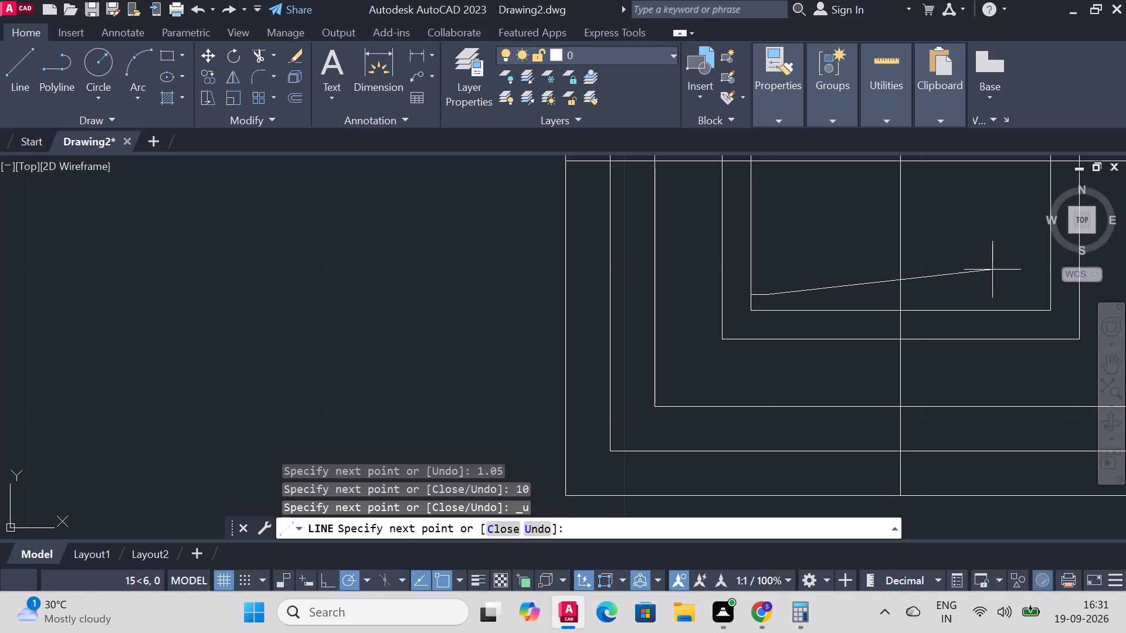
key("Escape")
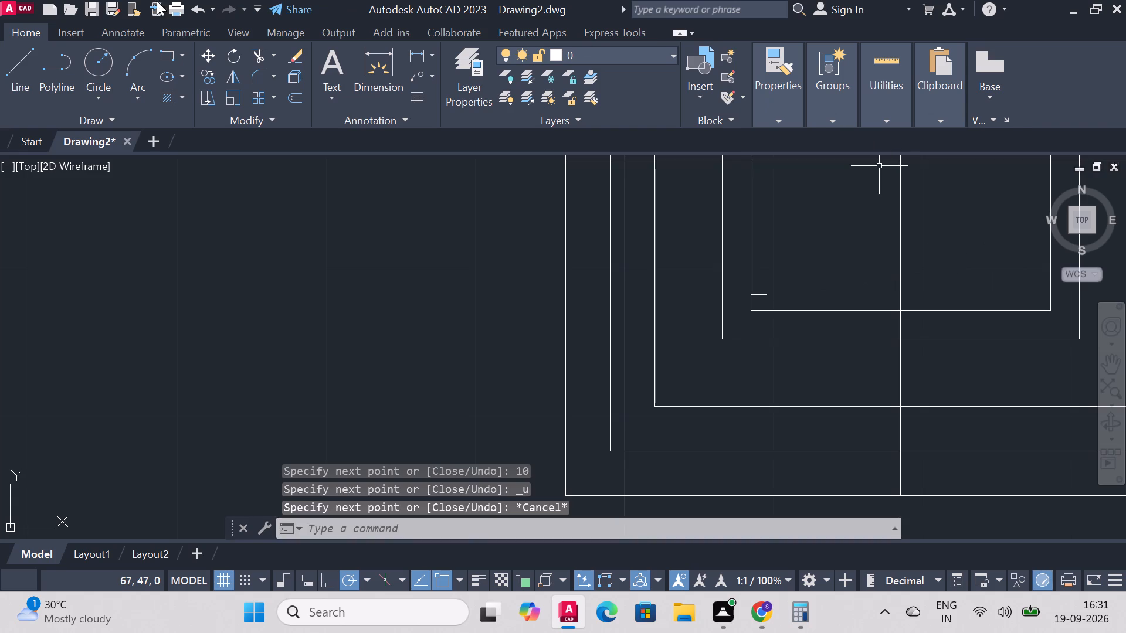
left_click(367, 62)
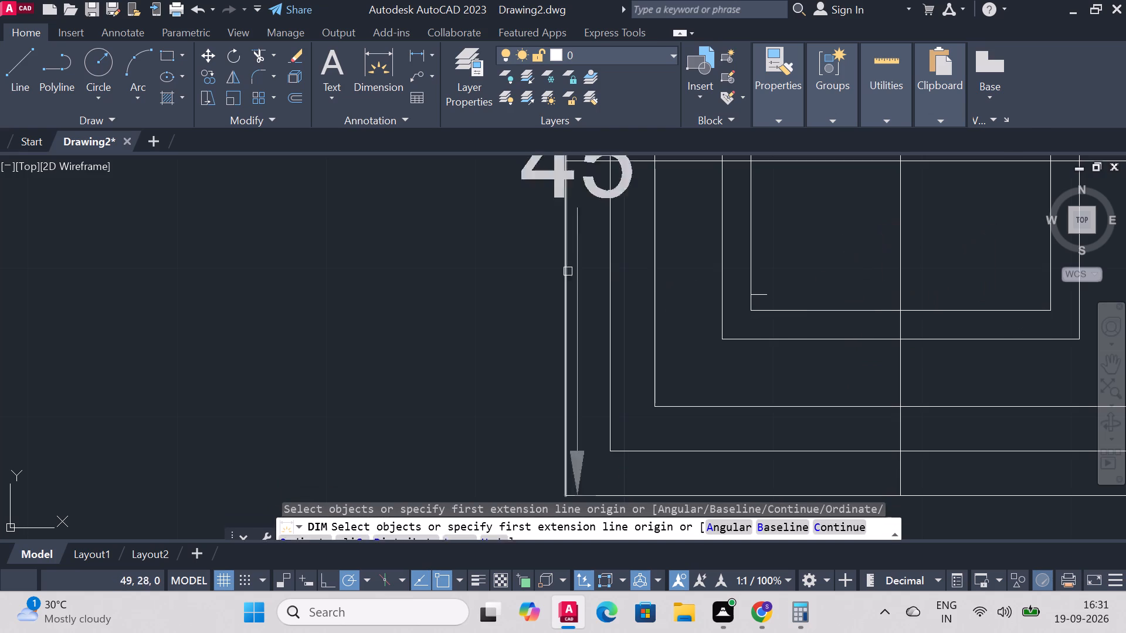
Draw a closed square with 18-long sides from the 1.05 inset point, centred inside the 20.1 square.
left_click(9, 63)
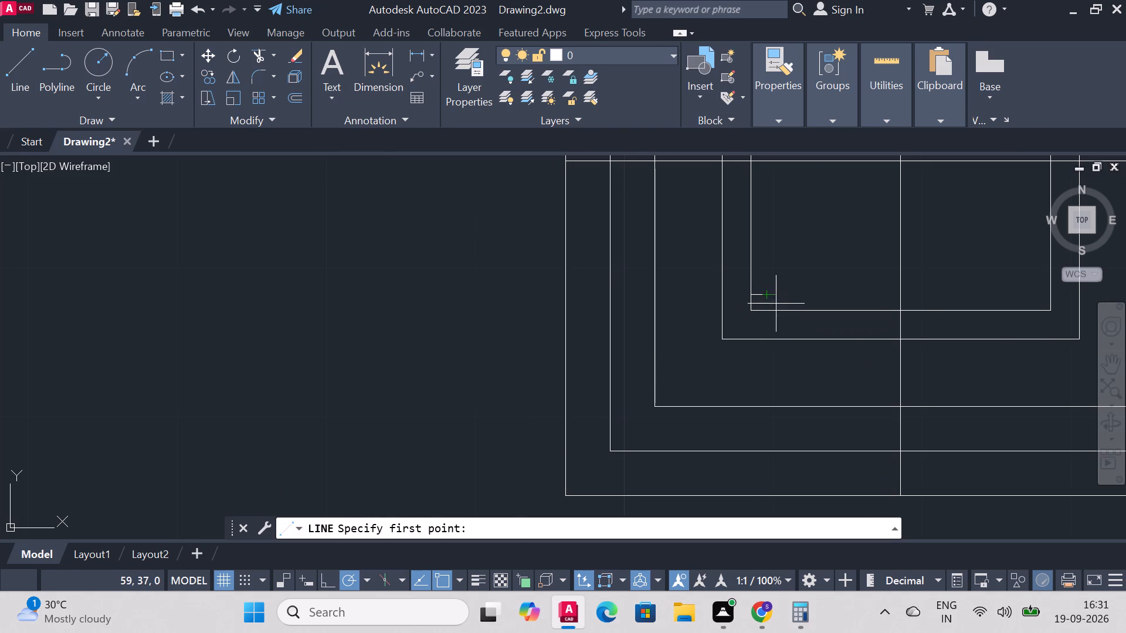
left_click(772, 300)
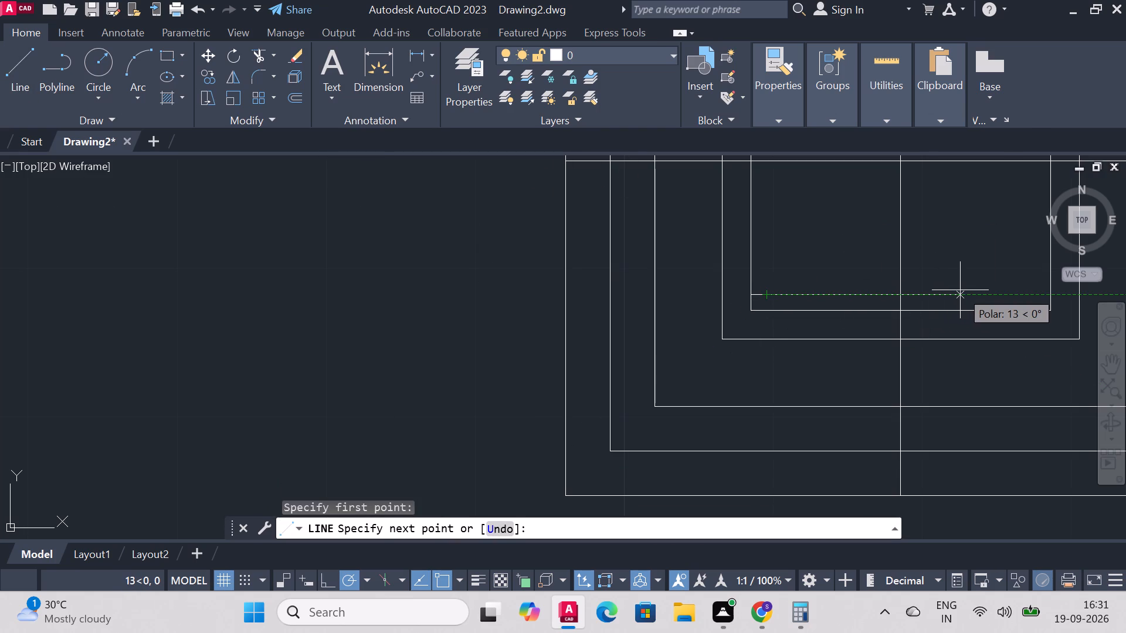
key("1")
key("8")
key("Return")
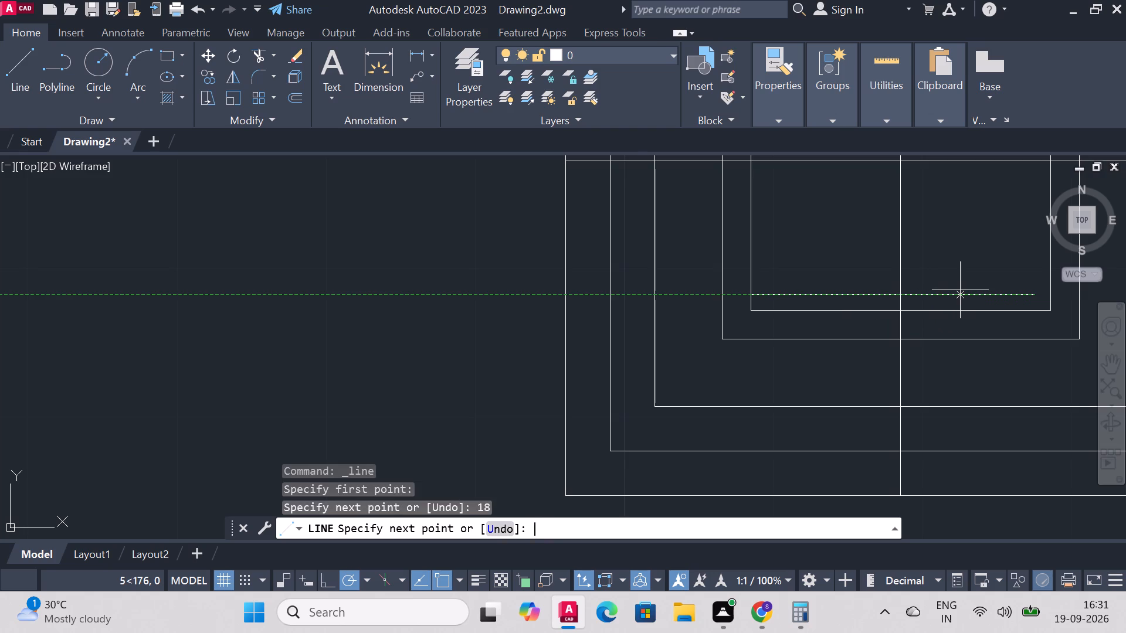
scroll(1036, 248, "down", 3)
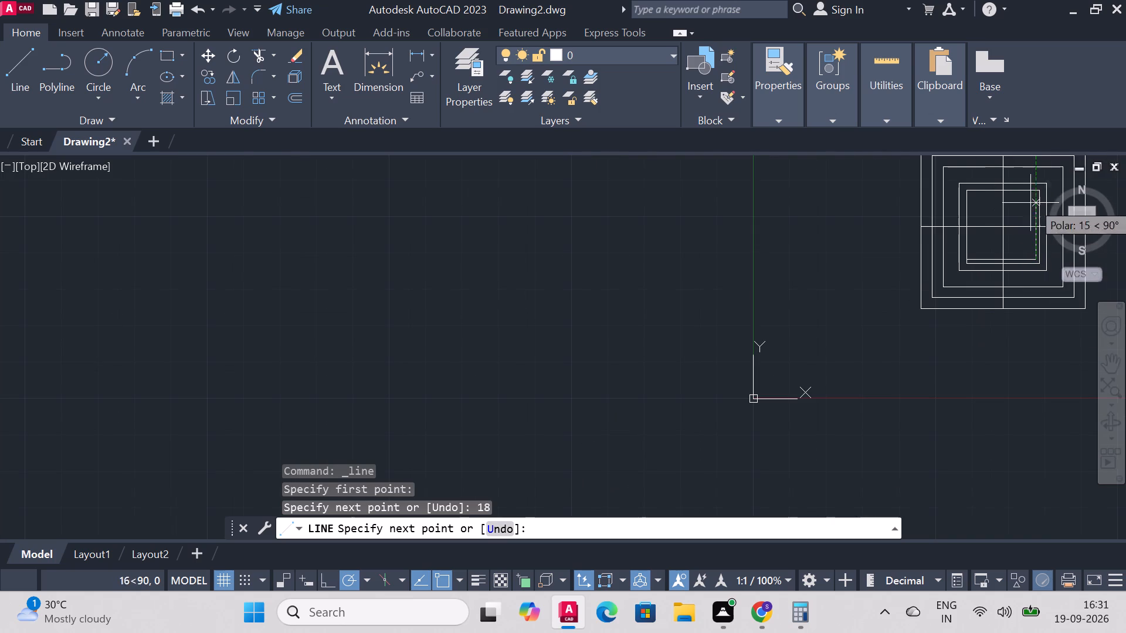
scroll(1033, 204, "down", 3)
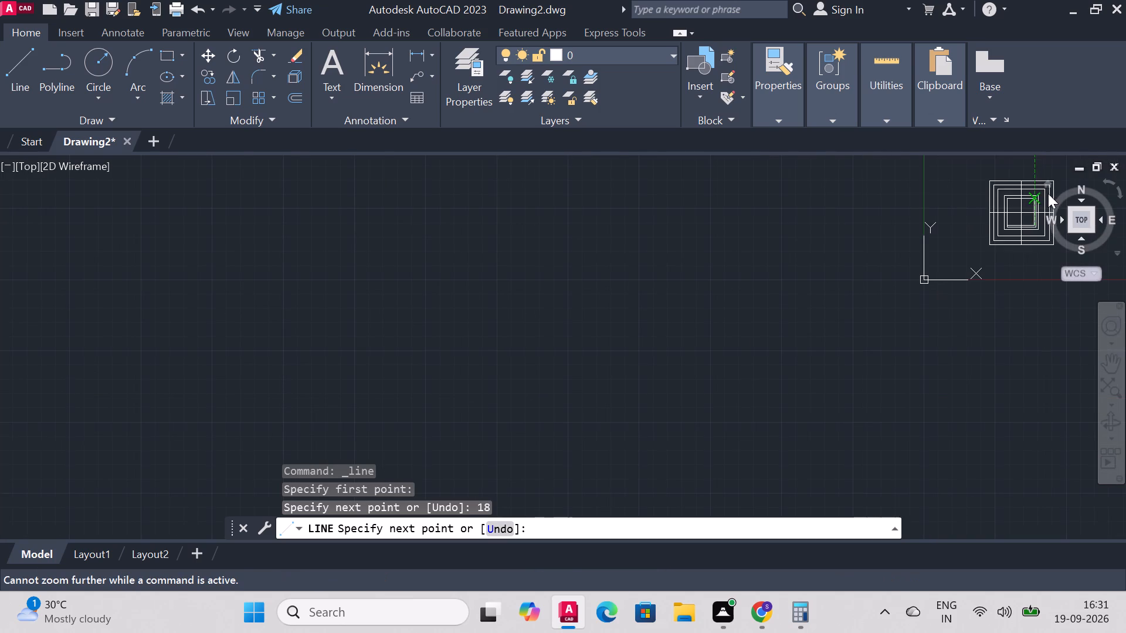
scroll(1046, 193, "up", 3)
scroll(969, 221, "up", 3)
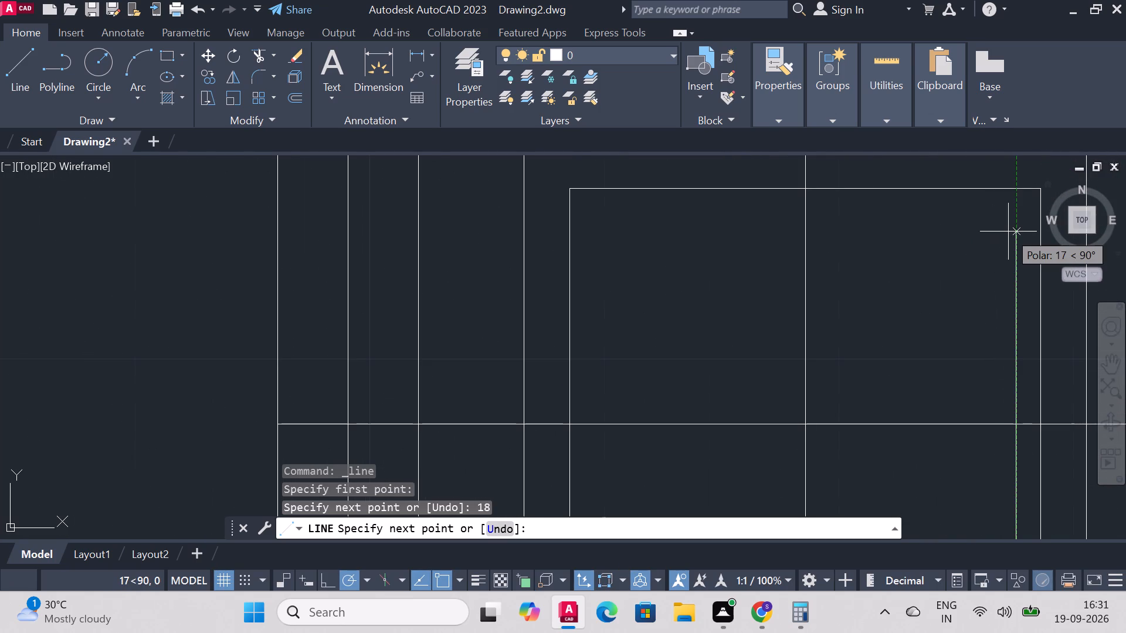
type("18")
key("Return")
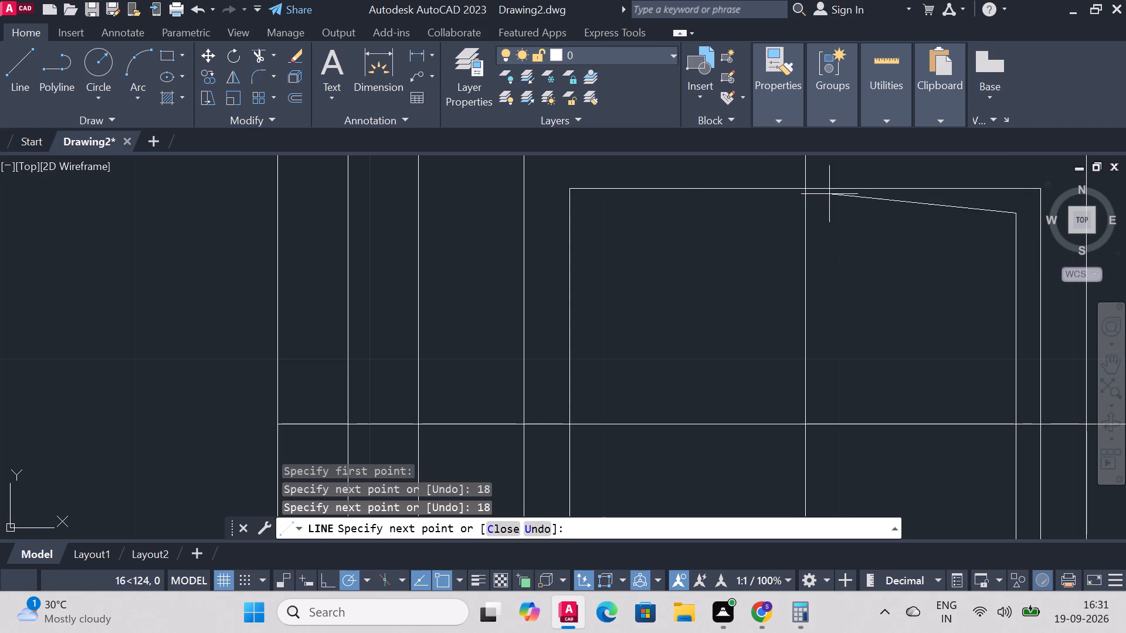
type("18")
key("Return")
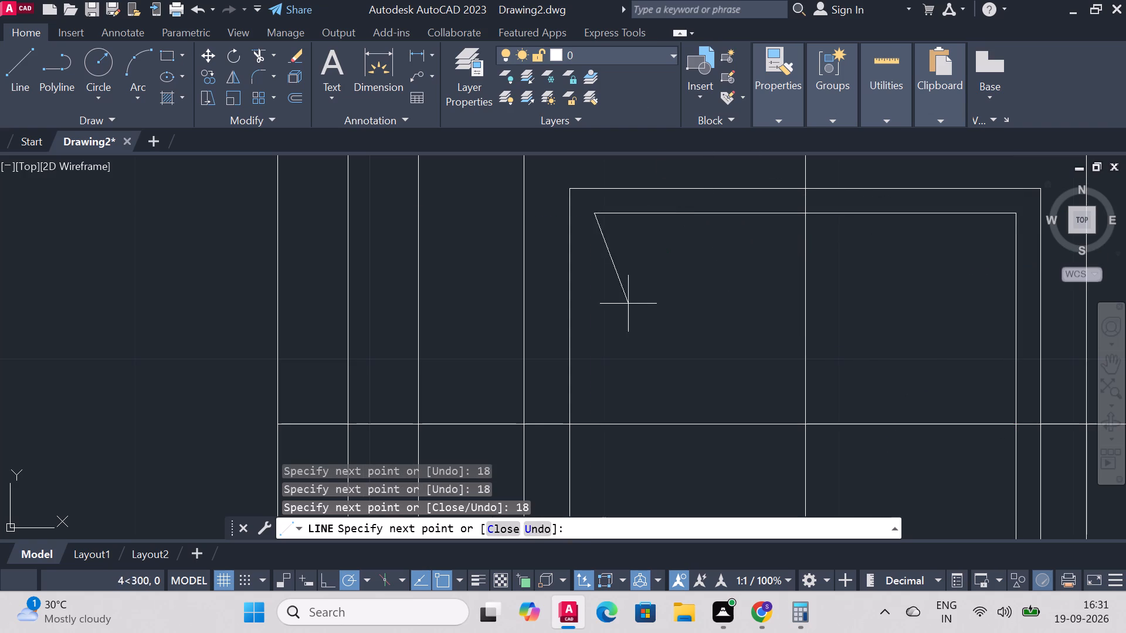
scroll(644, 530, "down", 2)
scroll(619, 466, "down", 3)
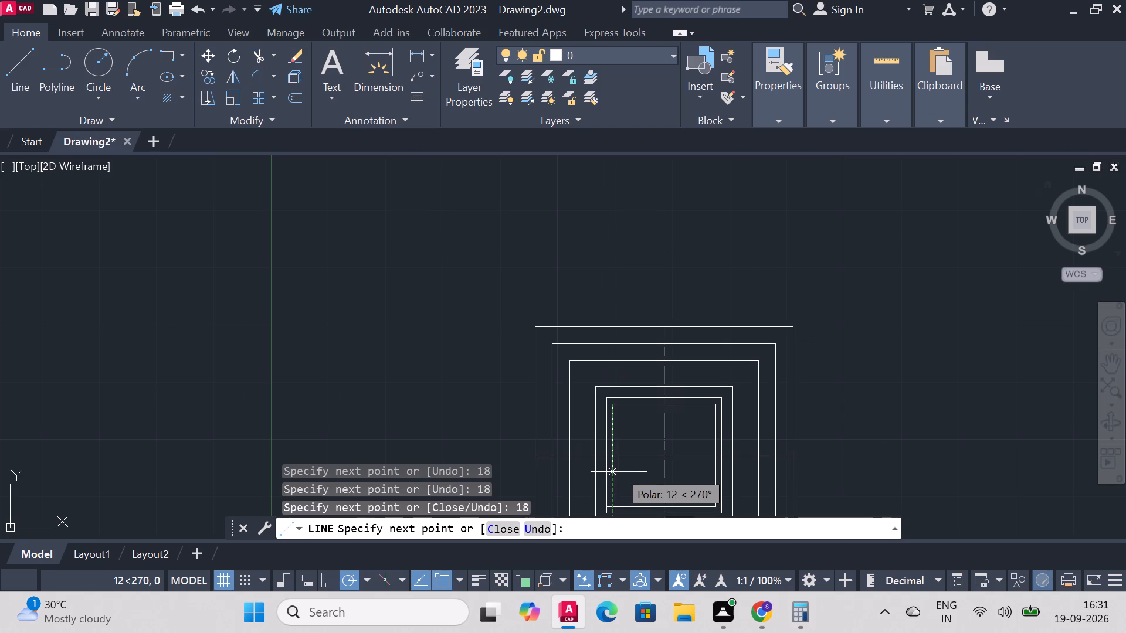
type("18")
key("Return")
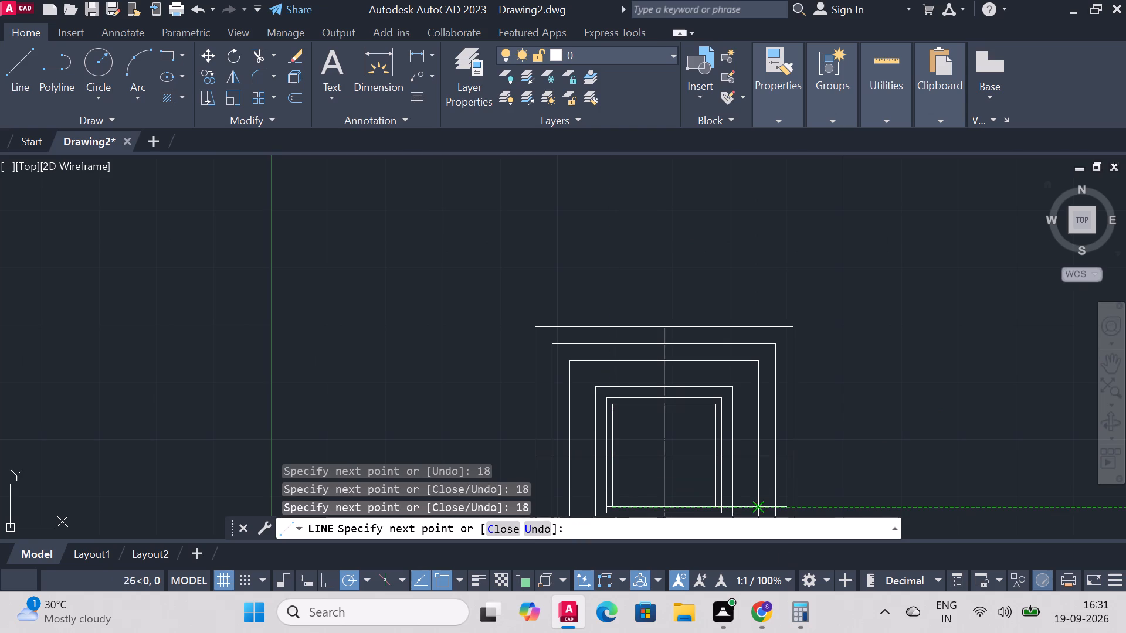
key("Escape")
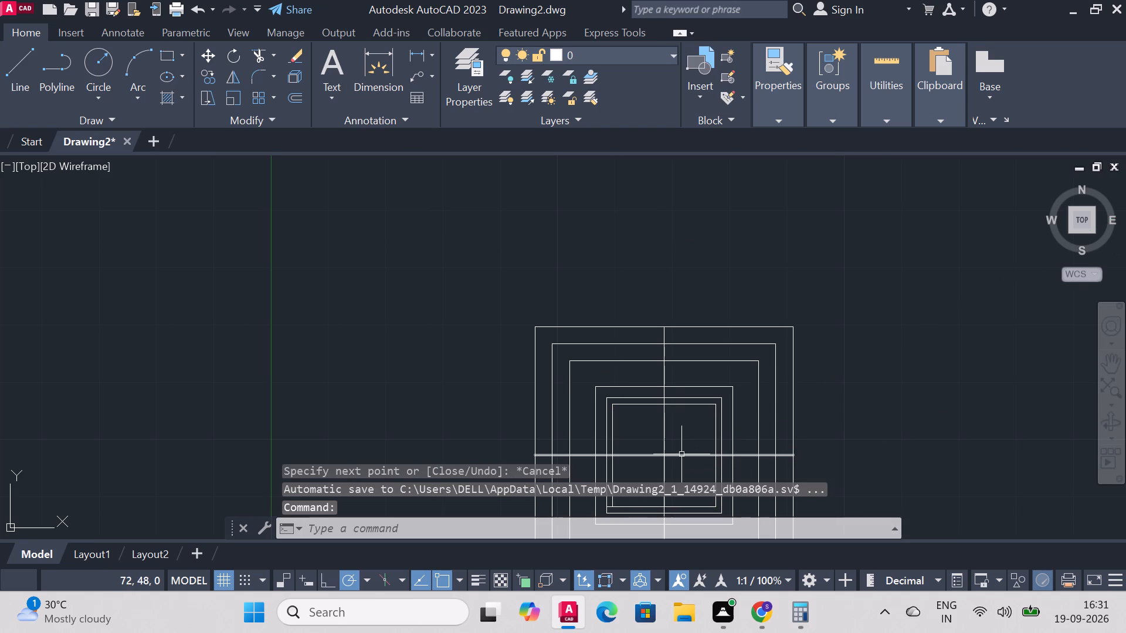
Trim the leftover 1.05 construction segments between the 18 square and the 20.1 square's lower-left corner.
scroll(772, 435, "down", 5)
scroll(775, 464, "up", 5)
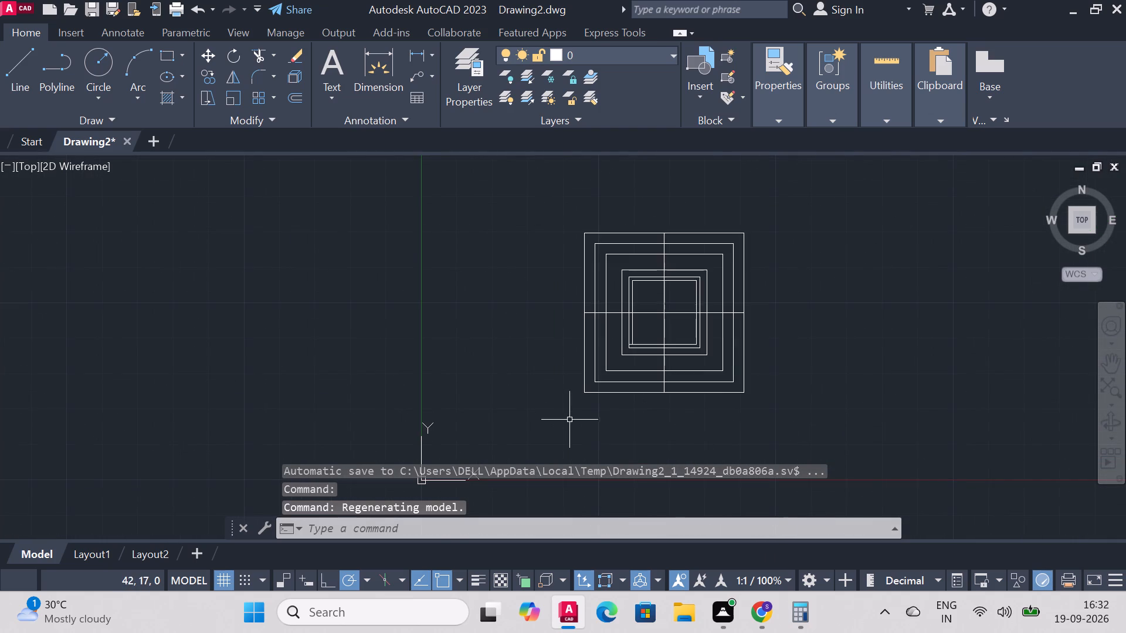
scroll(567, 401, "up", 2)
scroll(765, 307, "down", 1)
scroll(769, 223, "down", 2)
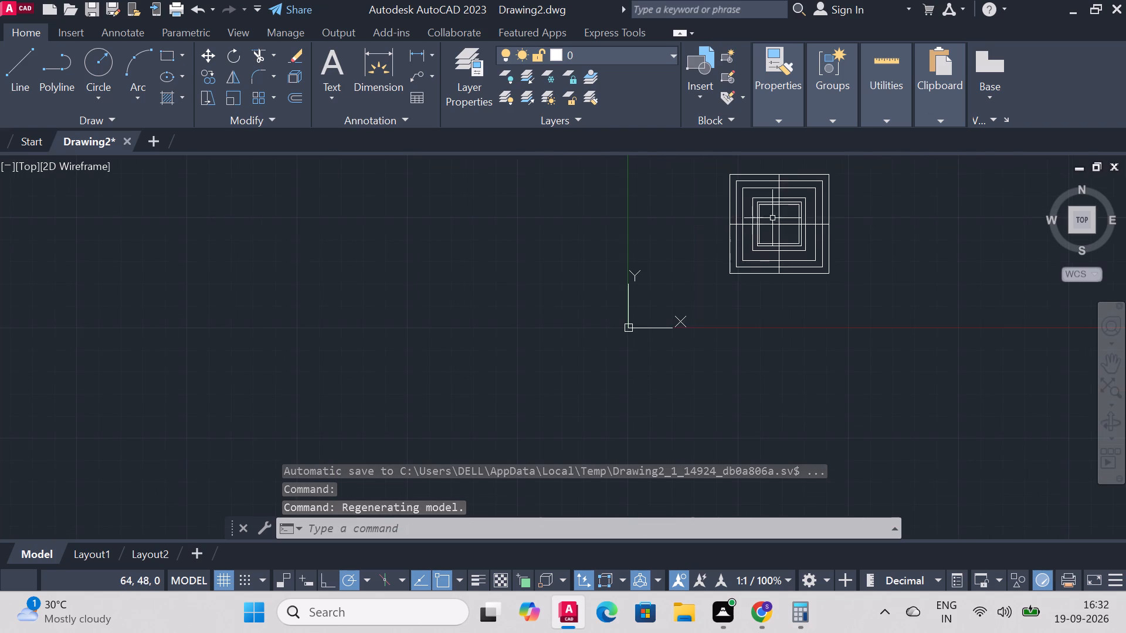
scroll(780, 207, "up", 2)
scroll(794, 228, "down", 3)
scroll(795, 210, "up", 2)
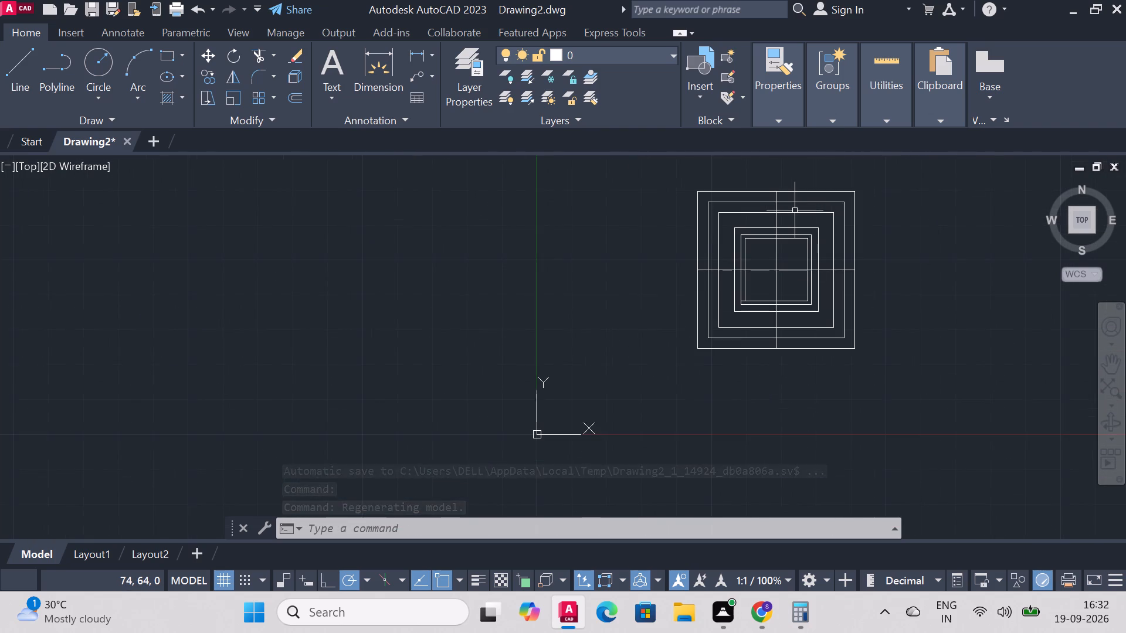
scroll(795, 210, "up", 1)
left_click(248, 62)
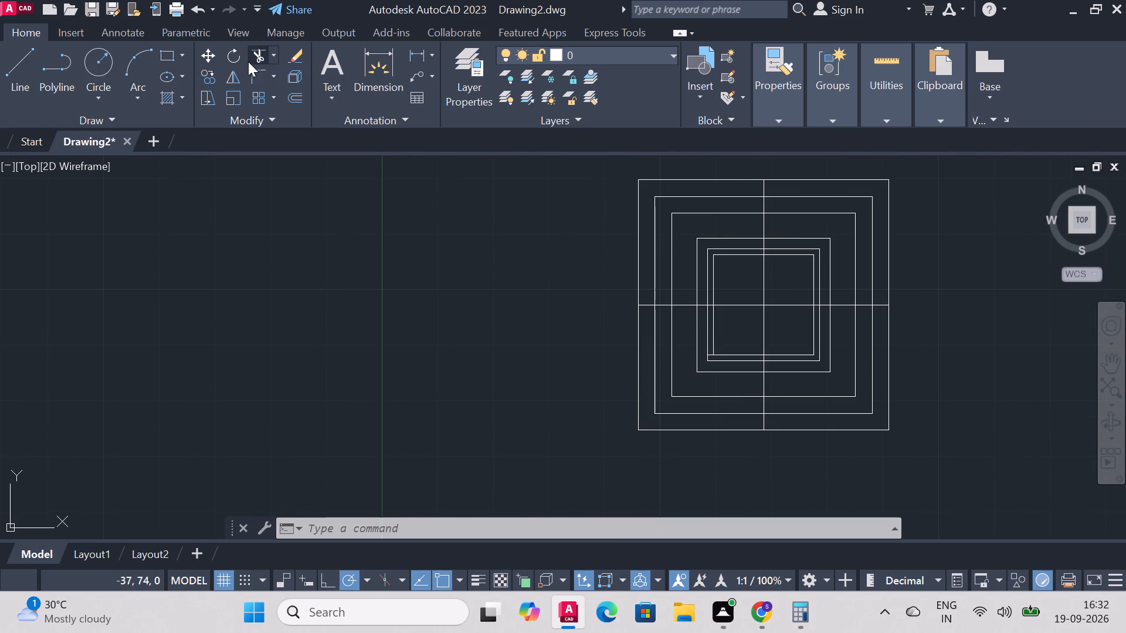
scroll(800, 377, "up", 2)
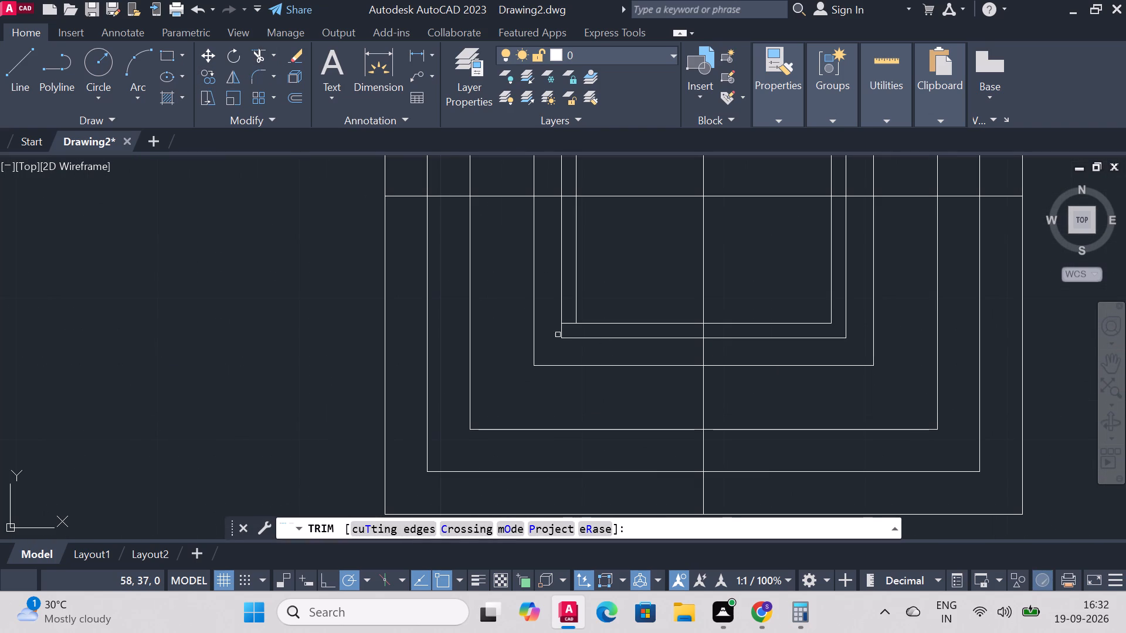
left_click(561, 332)
left_click(569, 325)
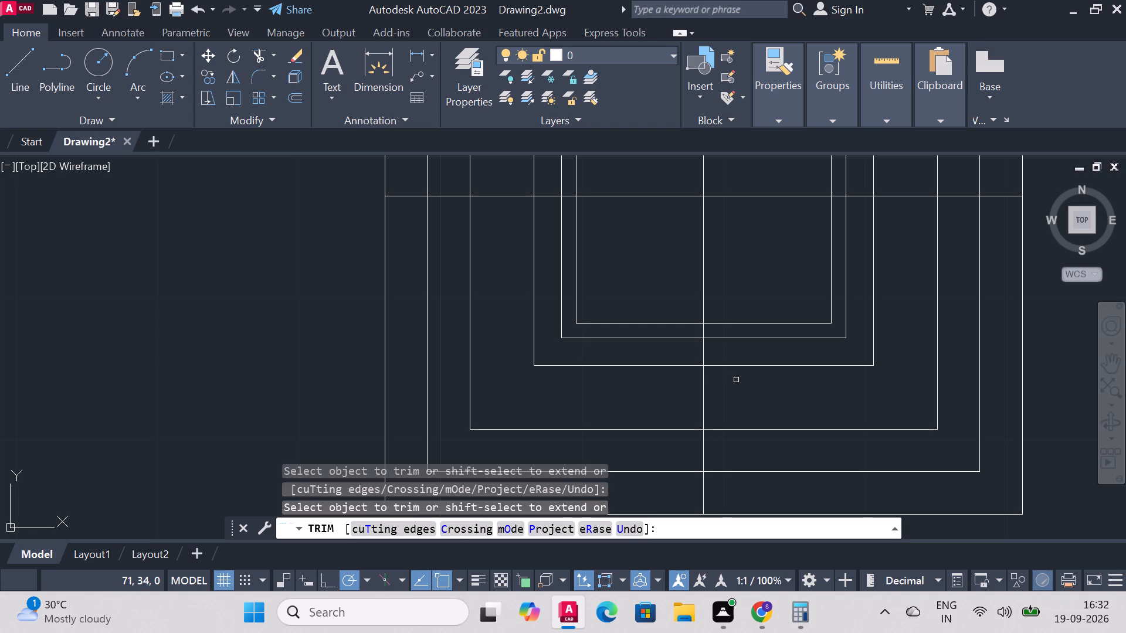
Start a new line, switch to Calculator, and begin subtracting the next square's side length from 18.
left_click(14, 88)
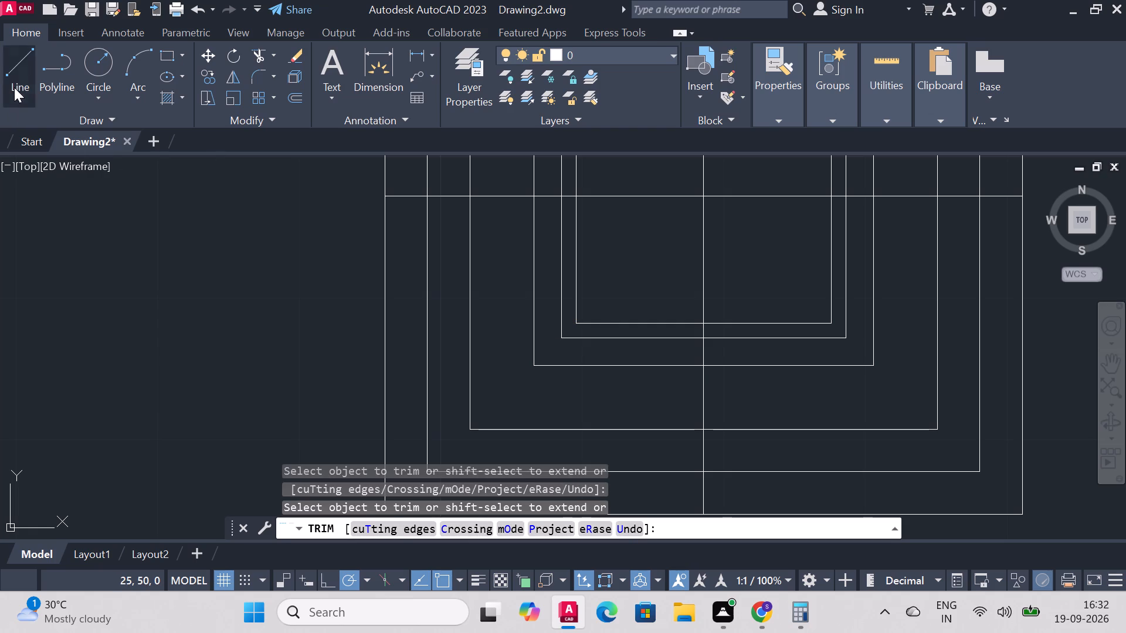
left_click(802, 612)
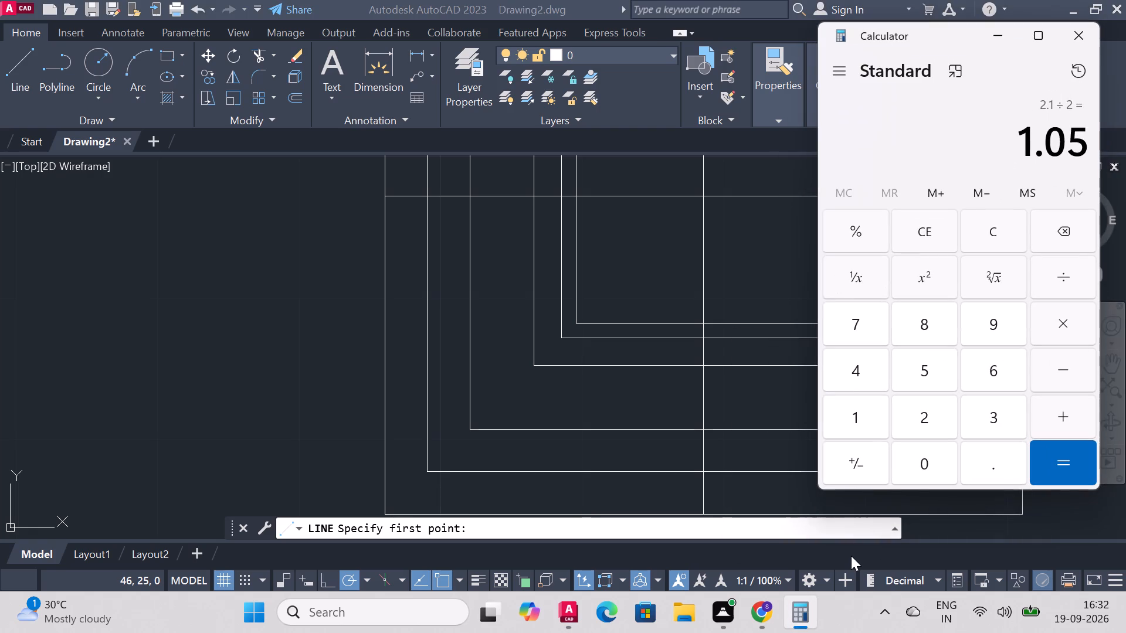
key("Escape")
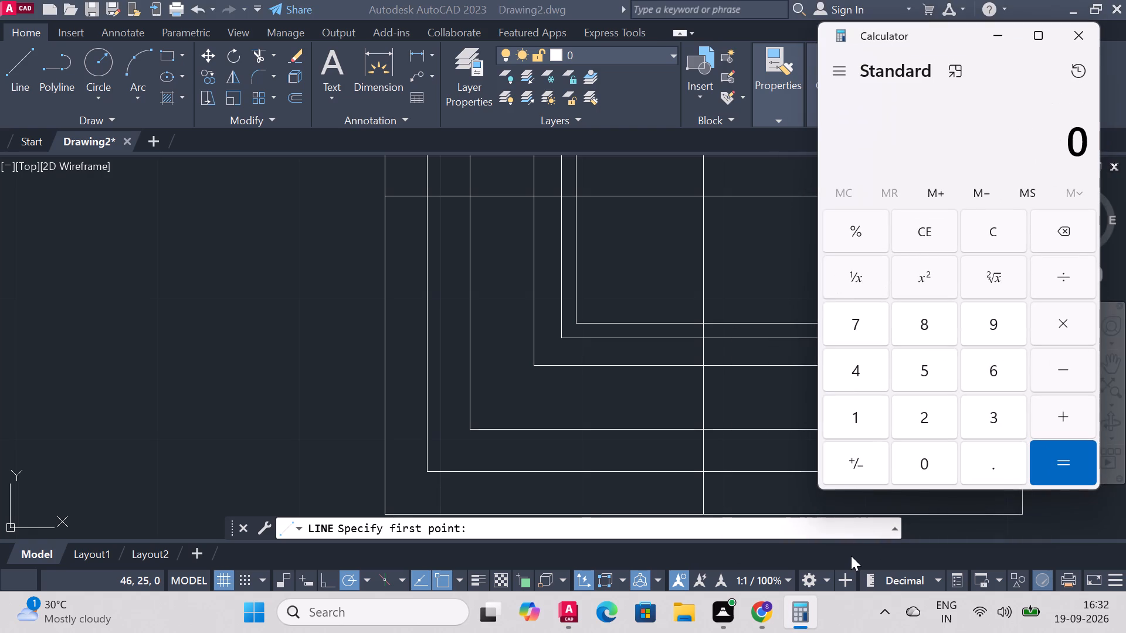
left_click(861, 429)
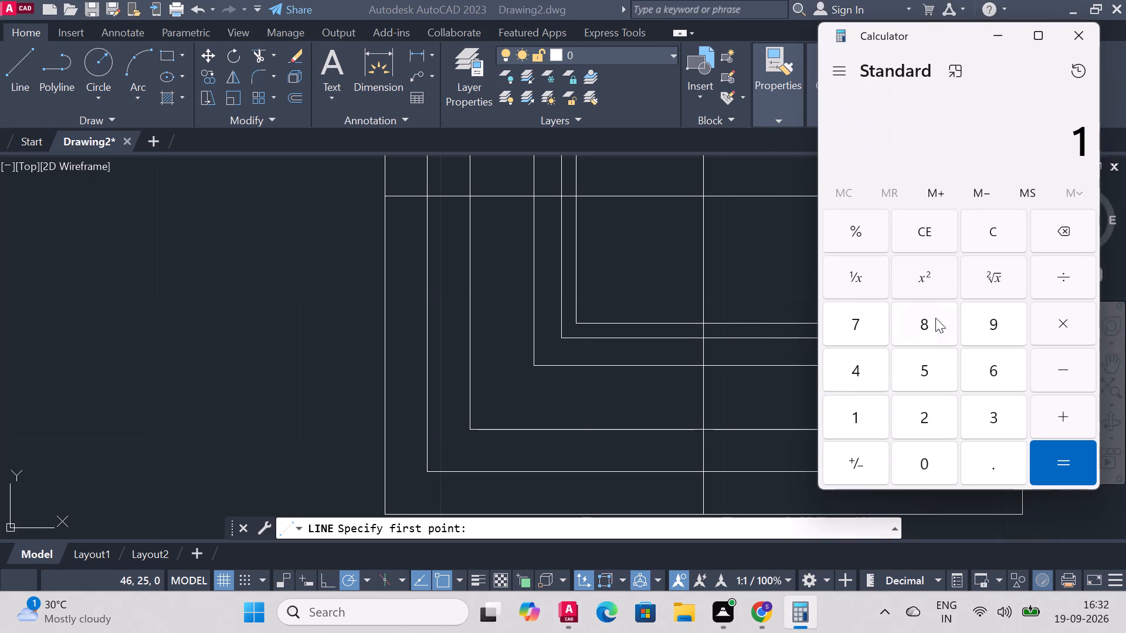
left_click(938, 326)
left_click(1065, 380)
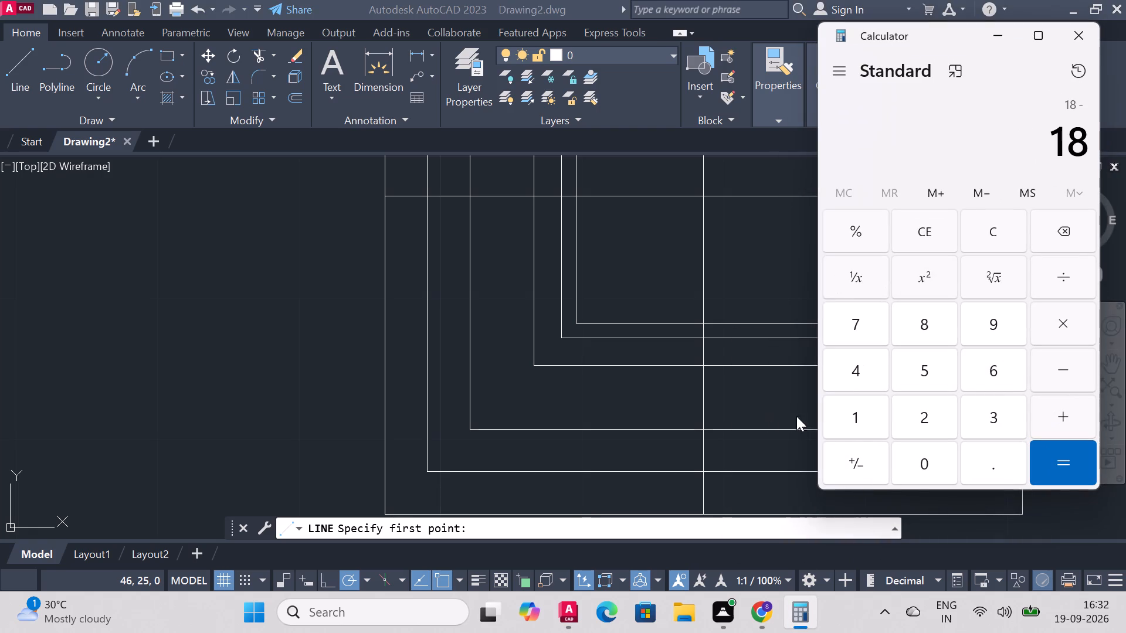
left_click(865, 416)
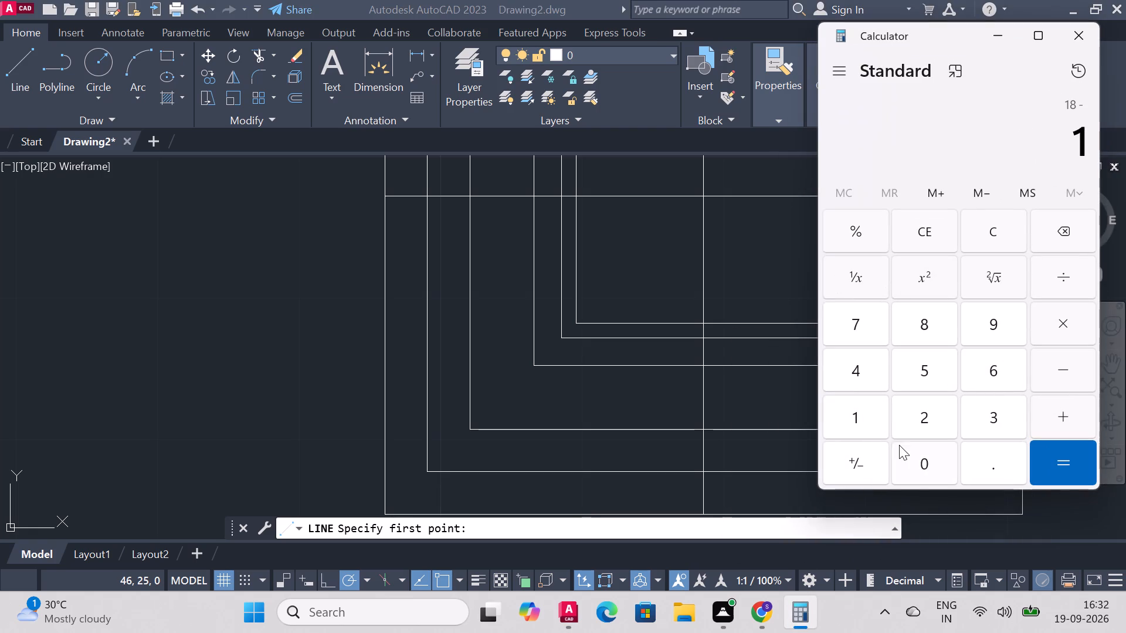
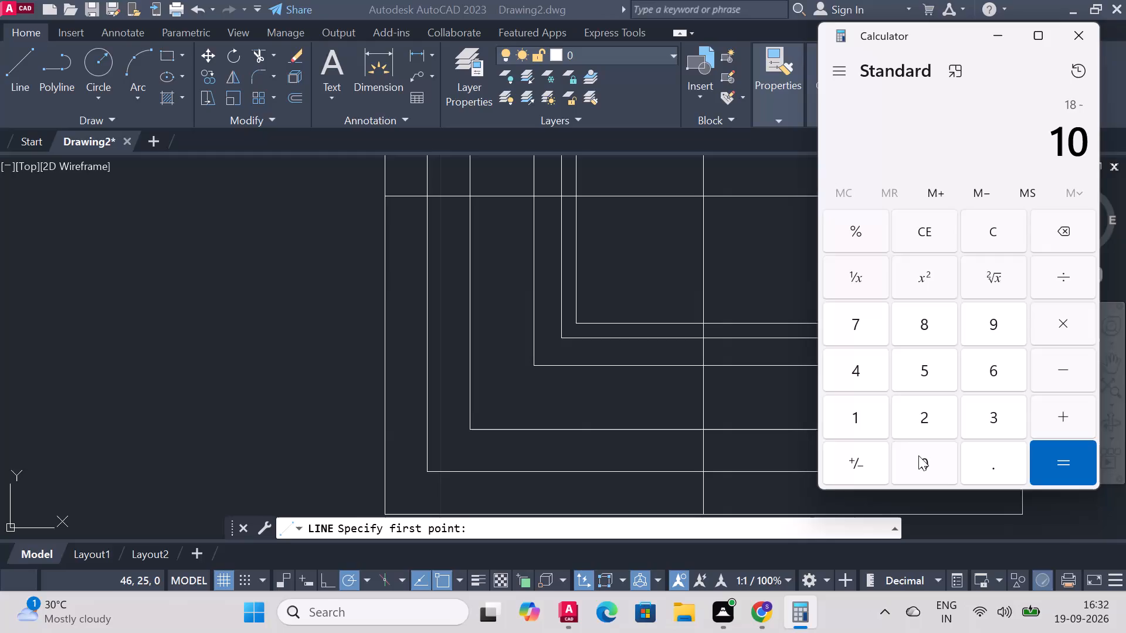
Finish subtracting 10 from 18 in Calculator and halve the result, then return to the AutoCAD drawing.
left_click(1069, 464)
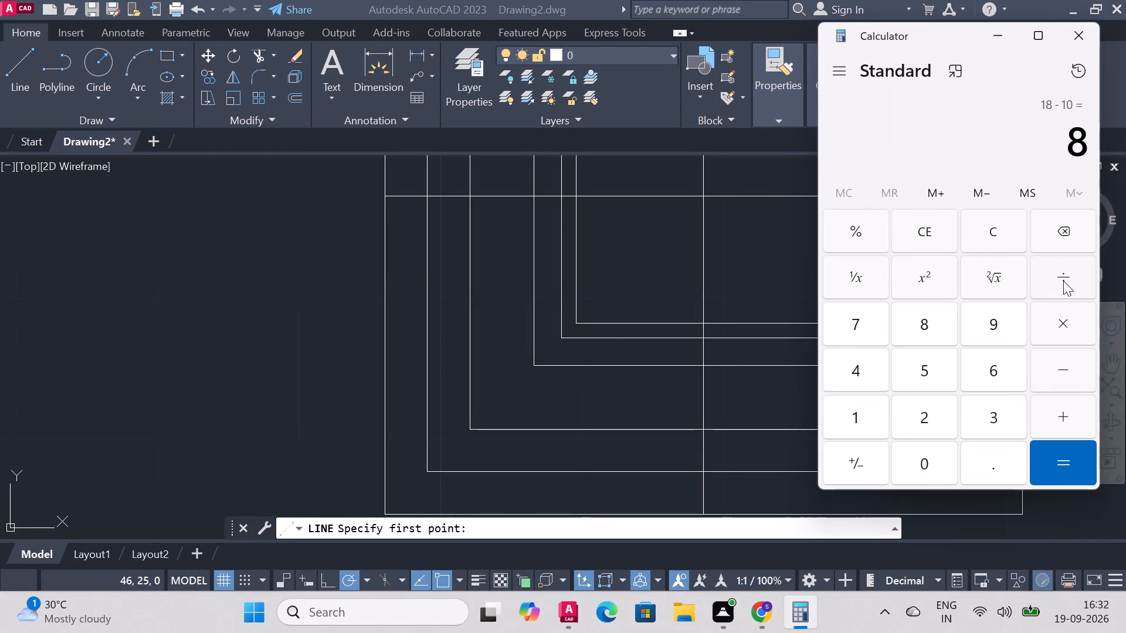
left_click(1063, 281)
left_click(915, 410)
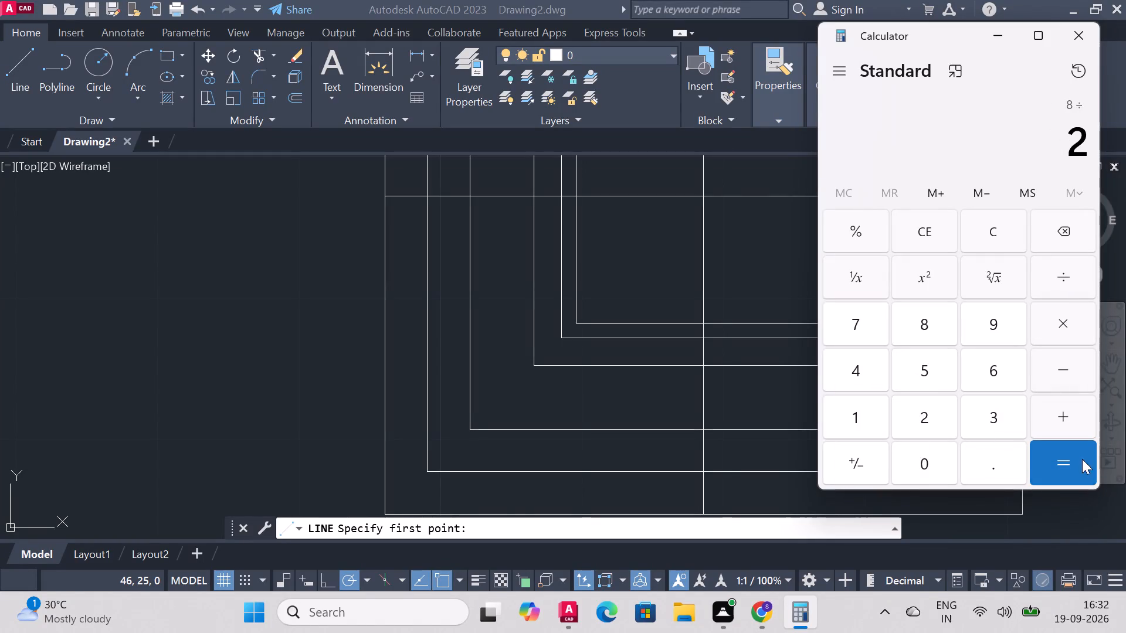
left_click(1089, 464)
left_click(1004, 40)
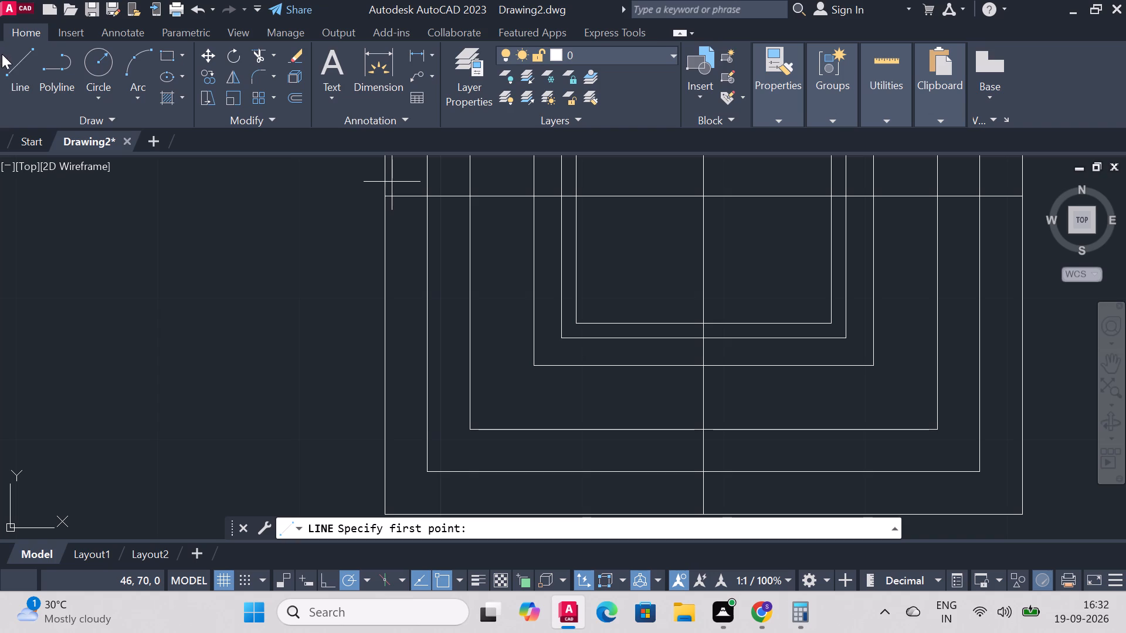
Draw construction lines from the 18 square's lower-left corner, 4 up and 4 to the right, to locate the inset point.
left_click(8, 60)
left_click(576, 325)
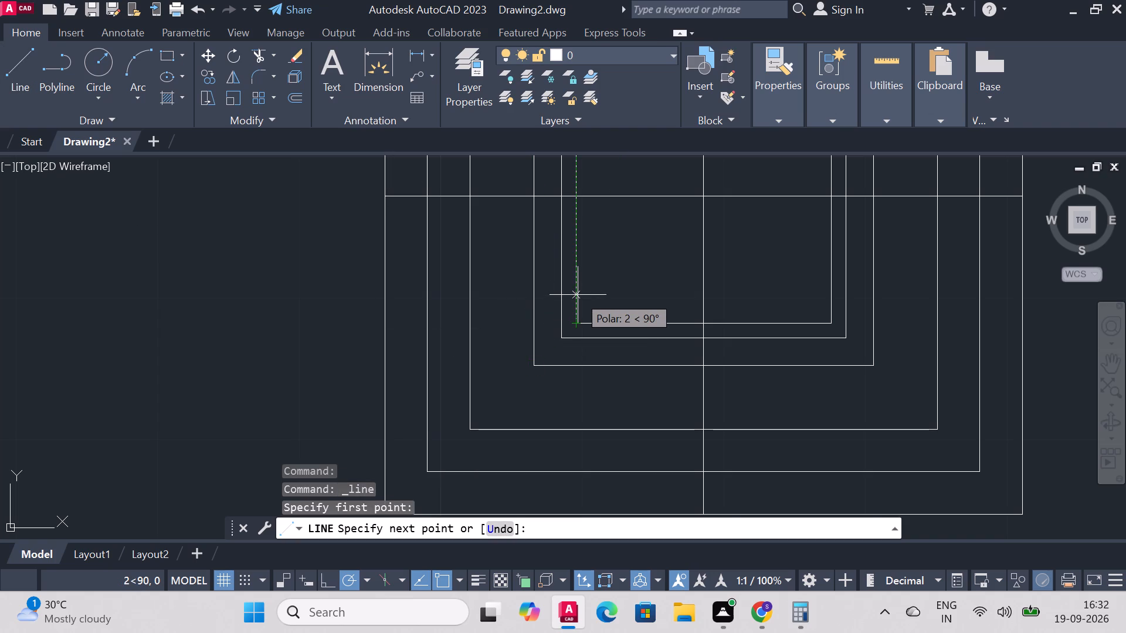
key("4")
key("Return")
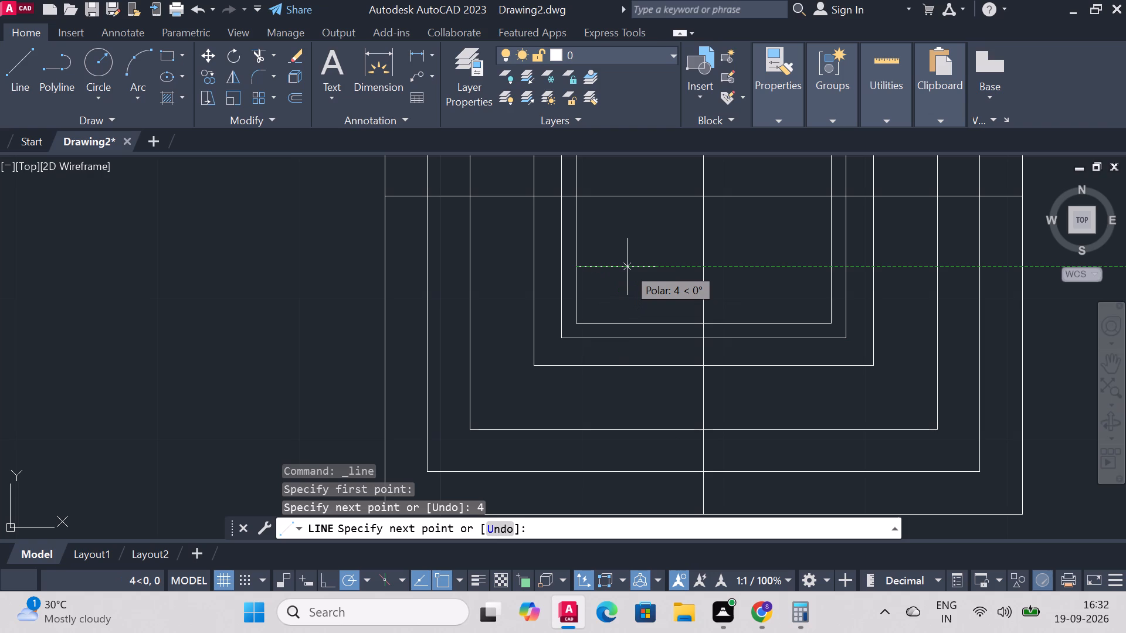
key("4")
key("Return")
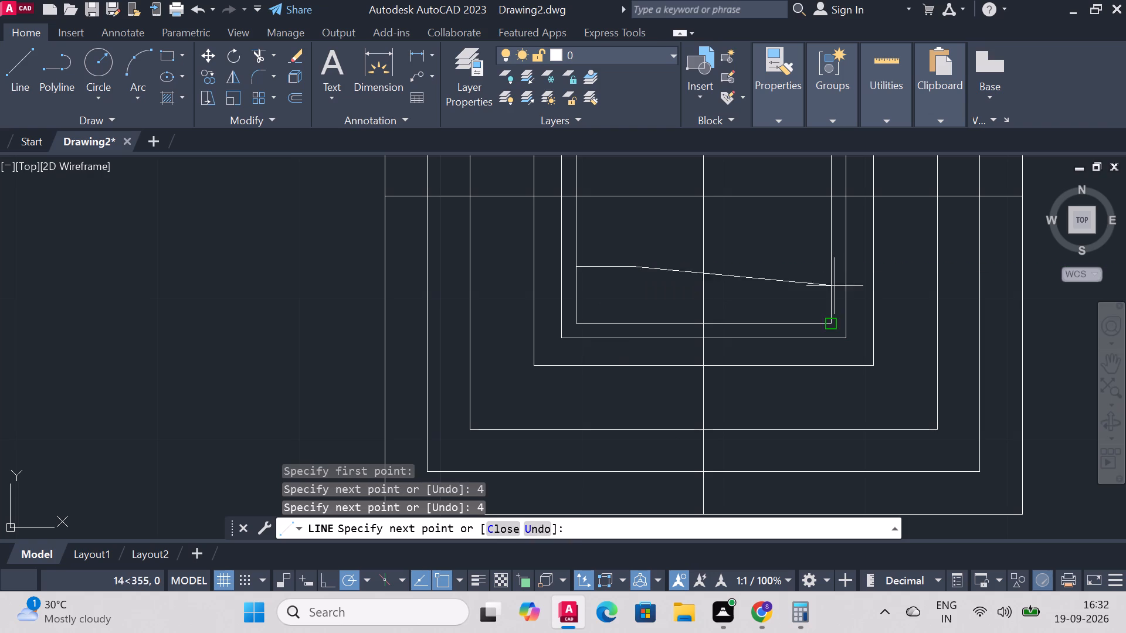
Continue from the inset point with the bottom, right and top sides of the innermost square, each 10 long.
key("1")
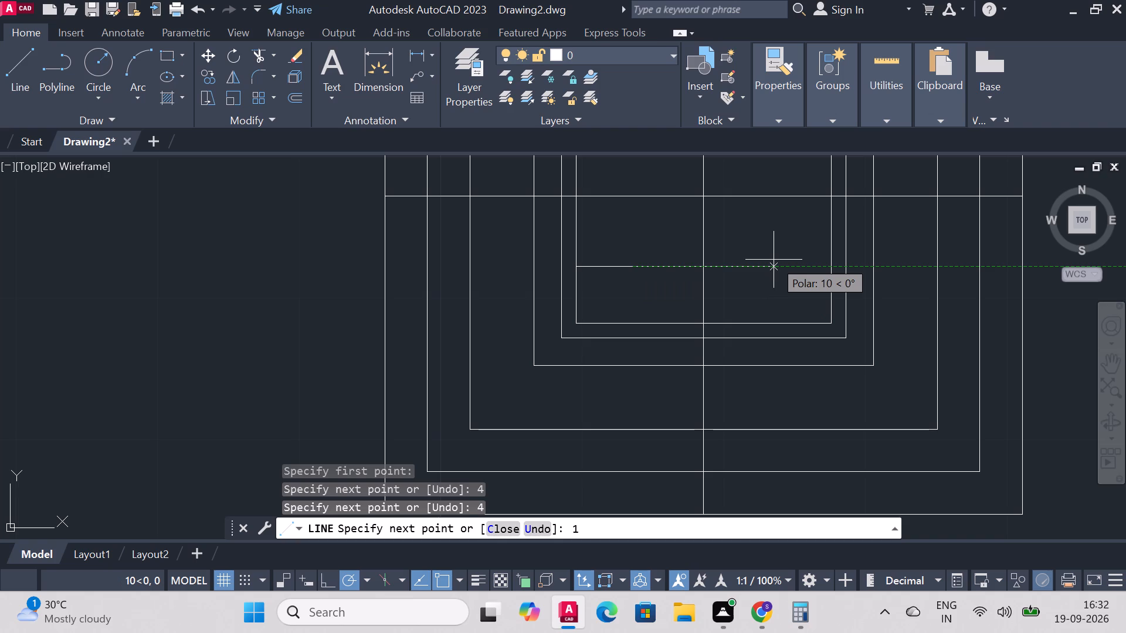
key("0")
key("Return")
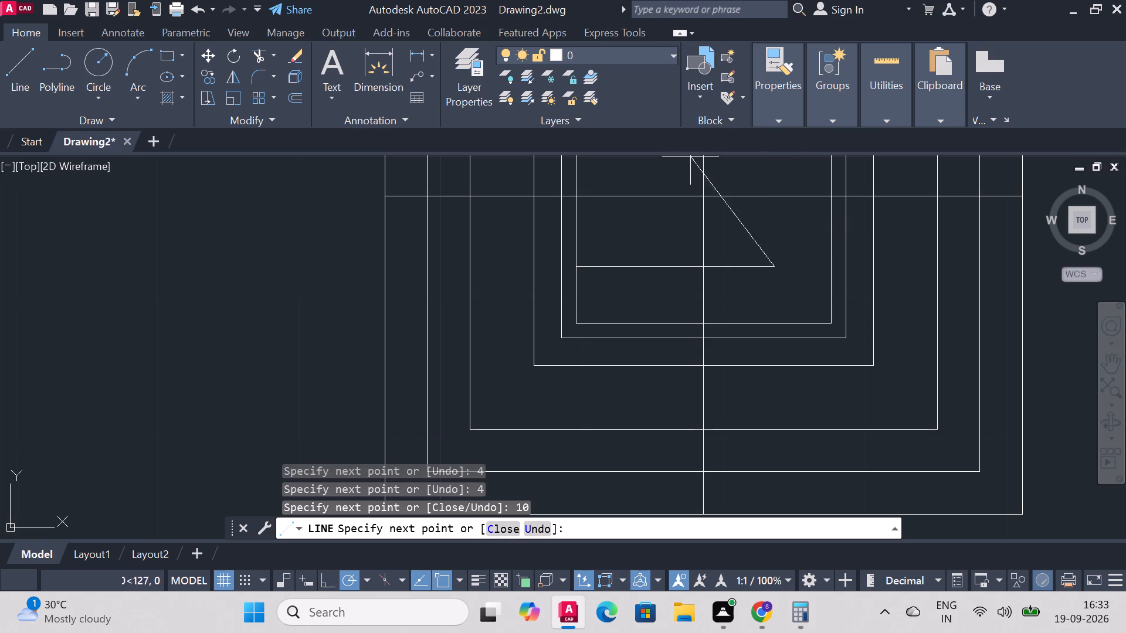
scroll(806, 242, "down", 2)
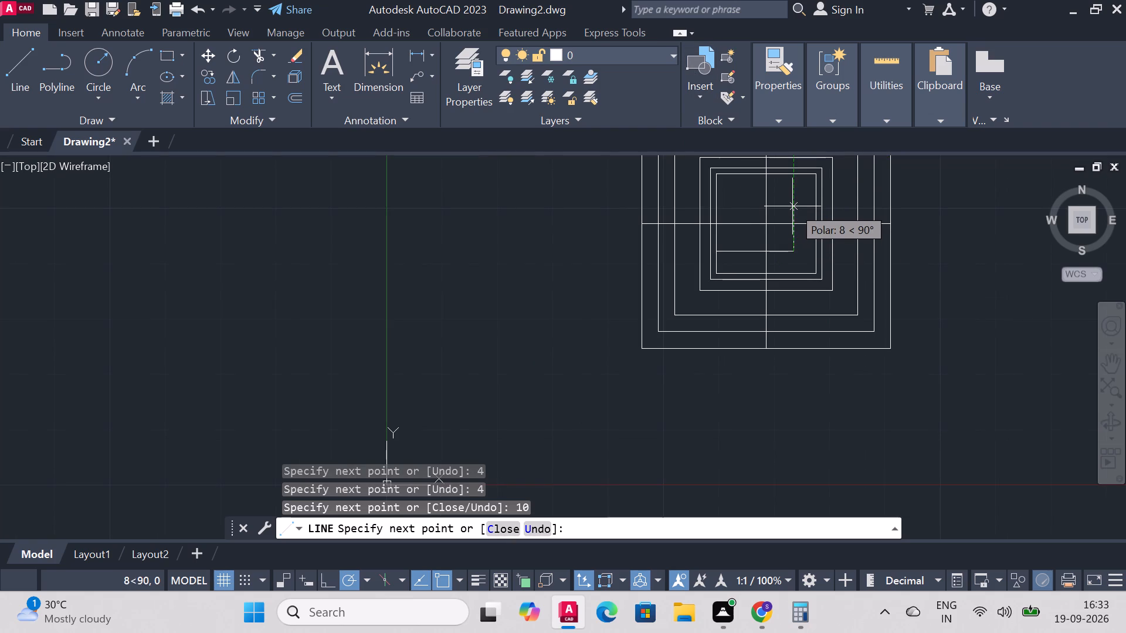
type("10")
key("Return")
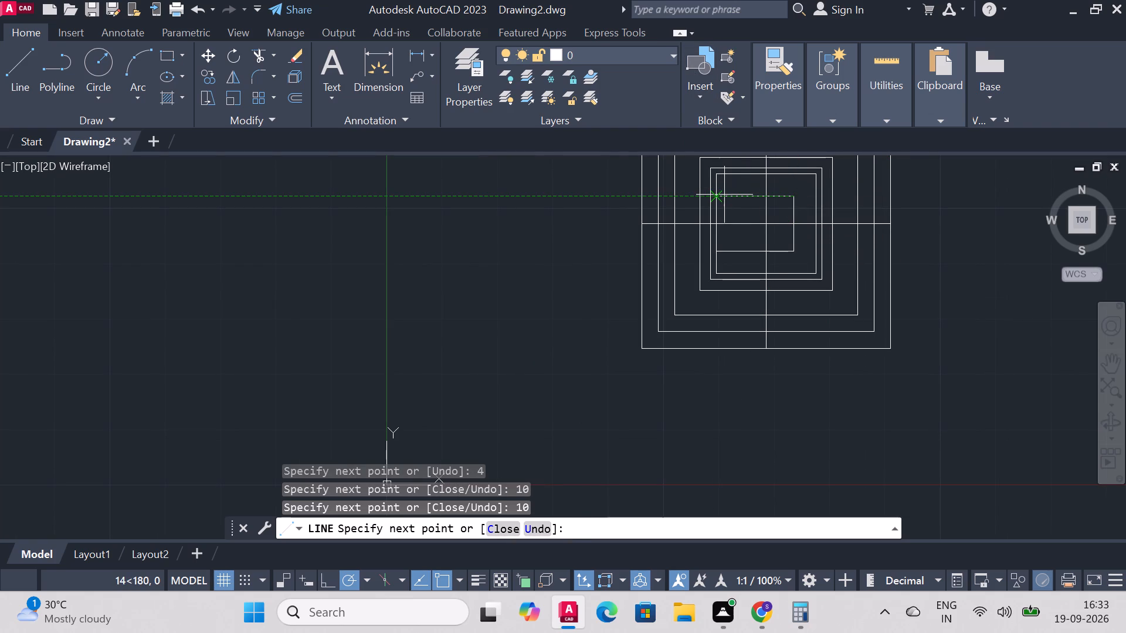
type("10")
key("Return")
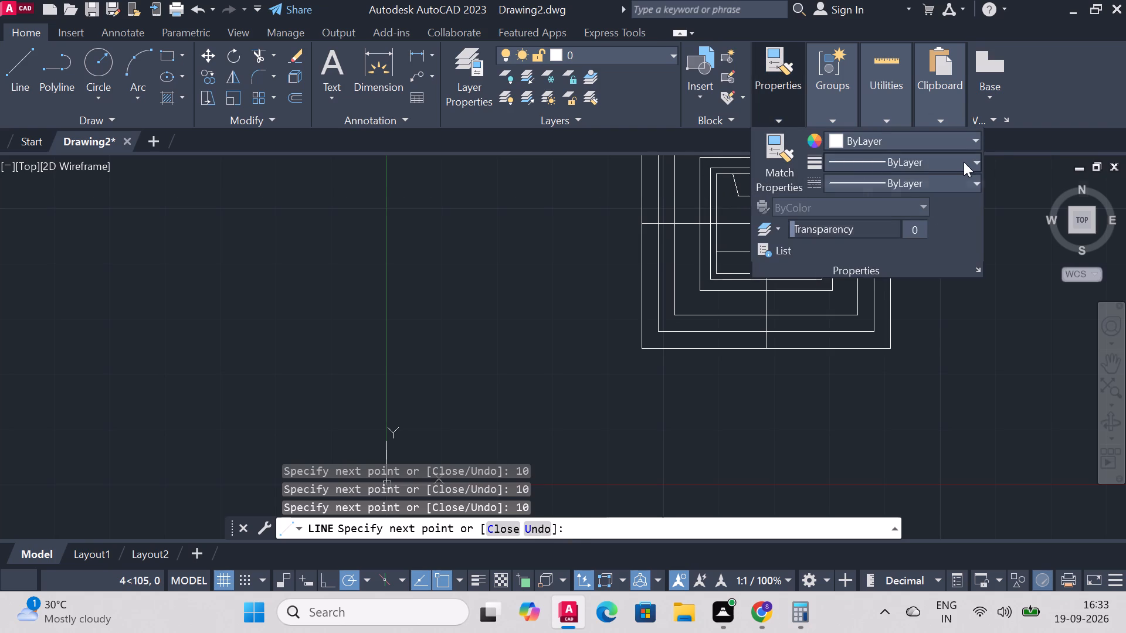
key("Escape")
key("Escape")
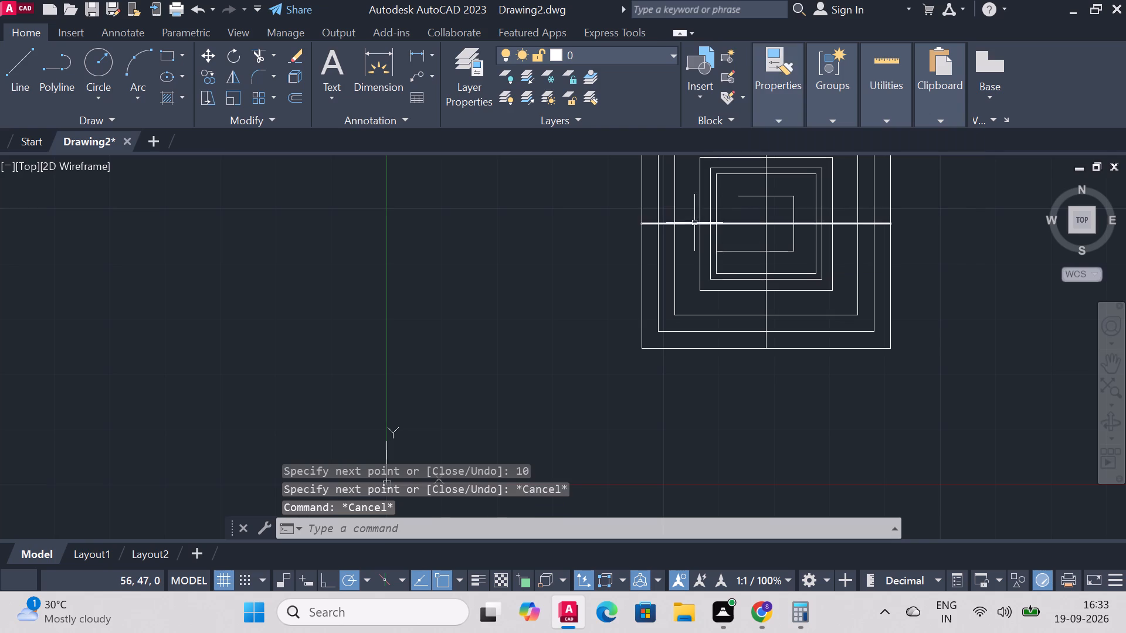
Close the innermost square with a 10-long left side drawn down from its upper-left corner.
left_click(35, 75)
scroll(769, 258, "up", 1)
scroll(728, 274, "down", 2)
scroll(739, 236, "up", 1)
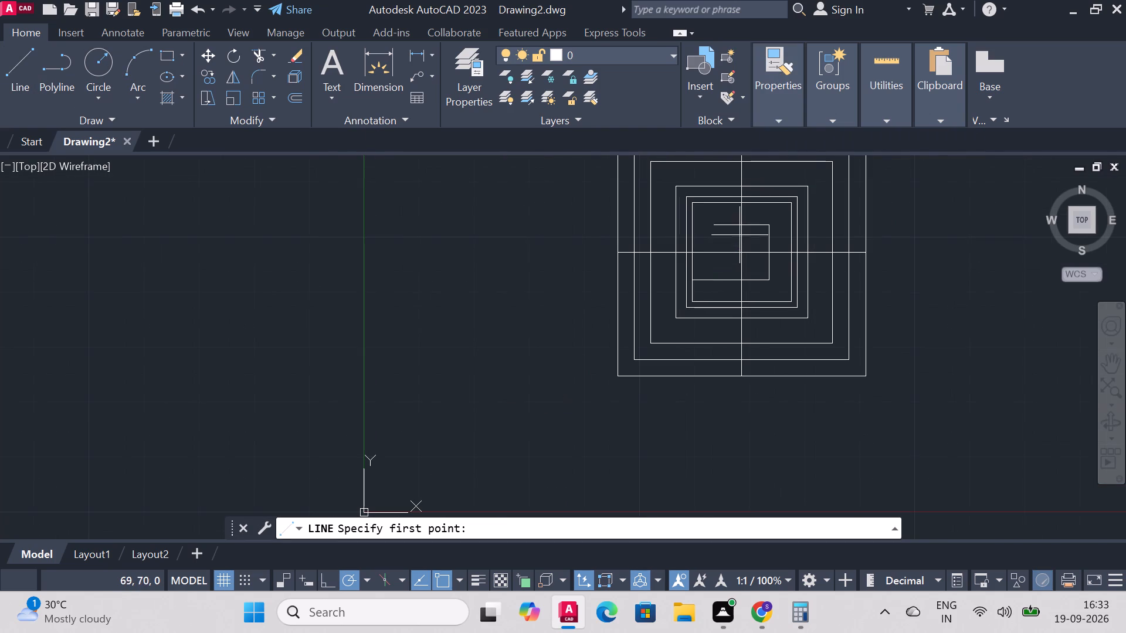
left_click(713, 220)
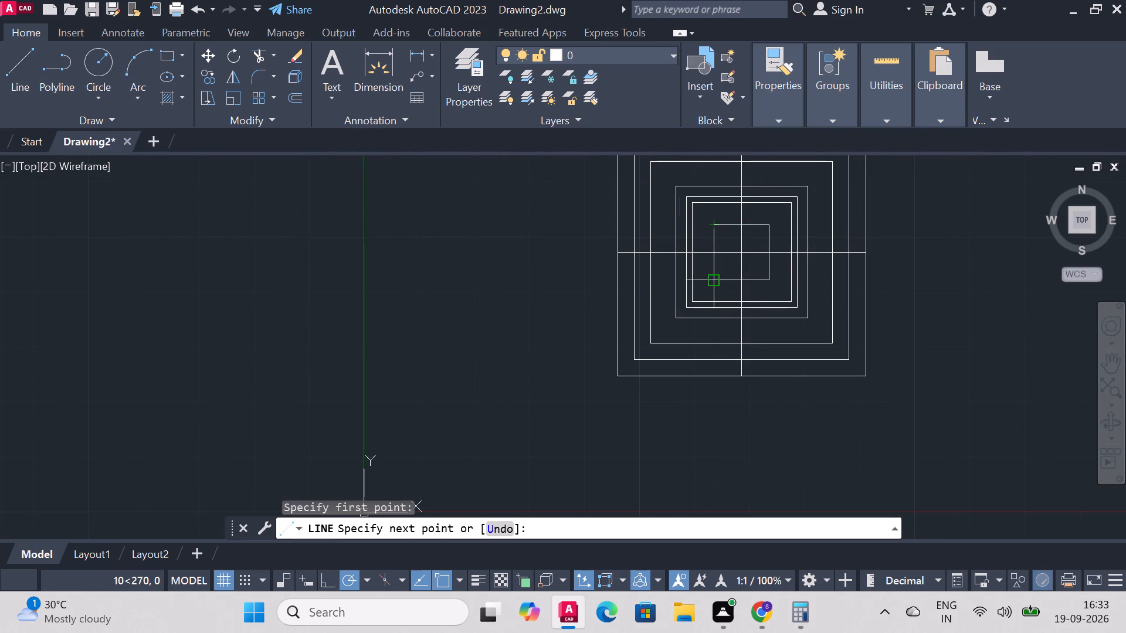
type("10")
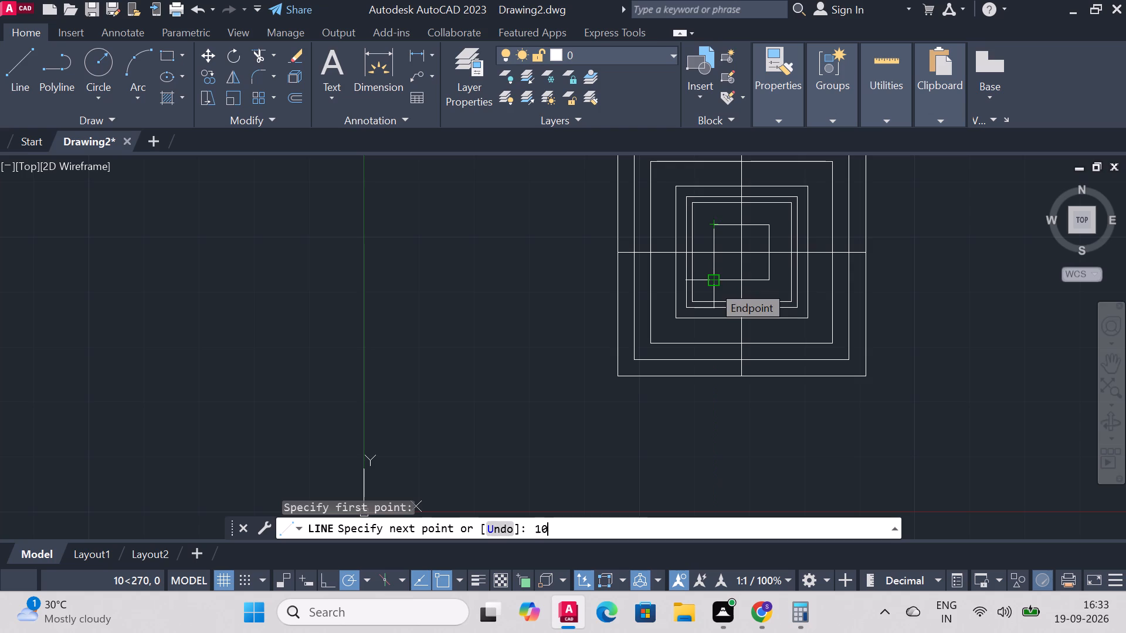
key("Return")
key("Escape")
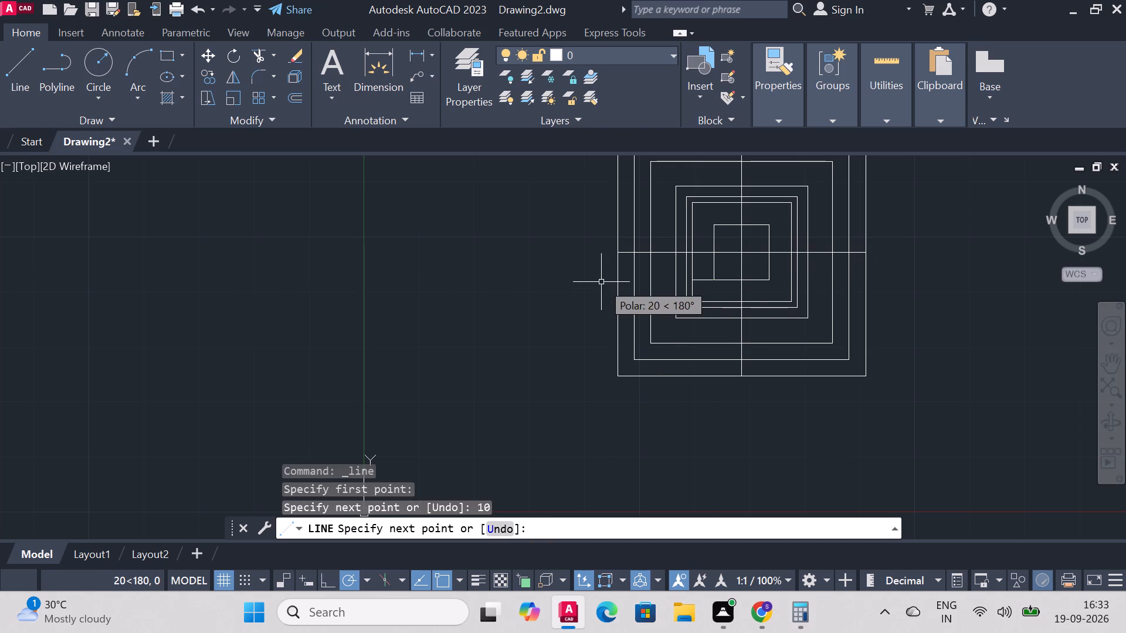
Trim the leftover 4-long construction segments between the 10 square and the 18 square's lower-left corner.
left_click(262, 56)
scroll(741, 231, "up", 2)
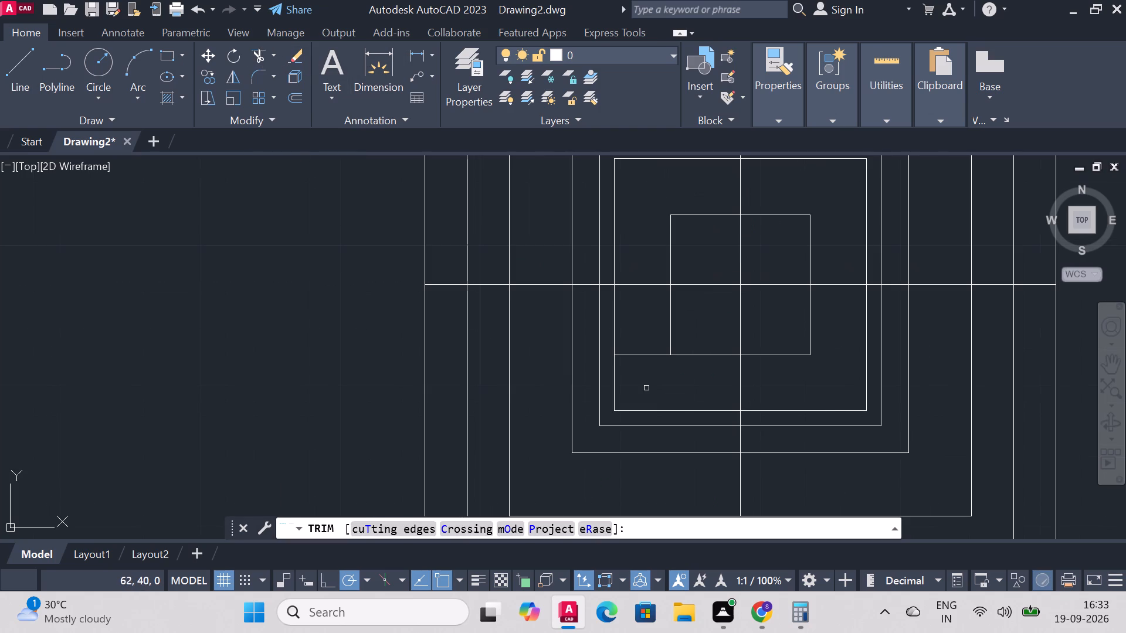
left_click(613, 394)
left_click(635, 358)
left_click(636, 354)
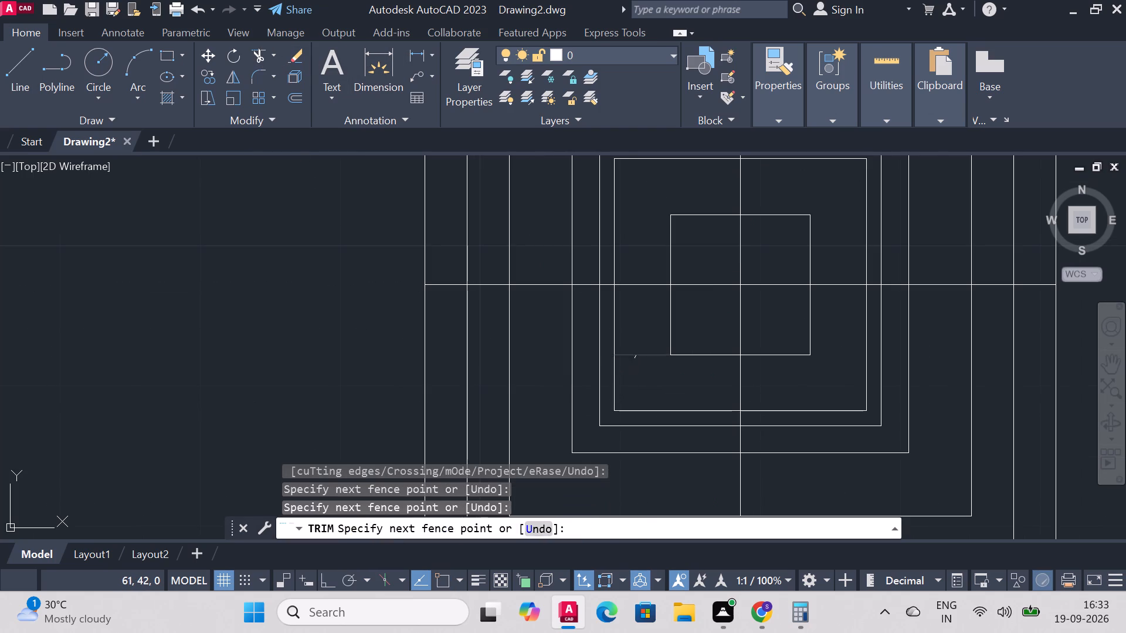
scroll(661, 341, "down", 2)
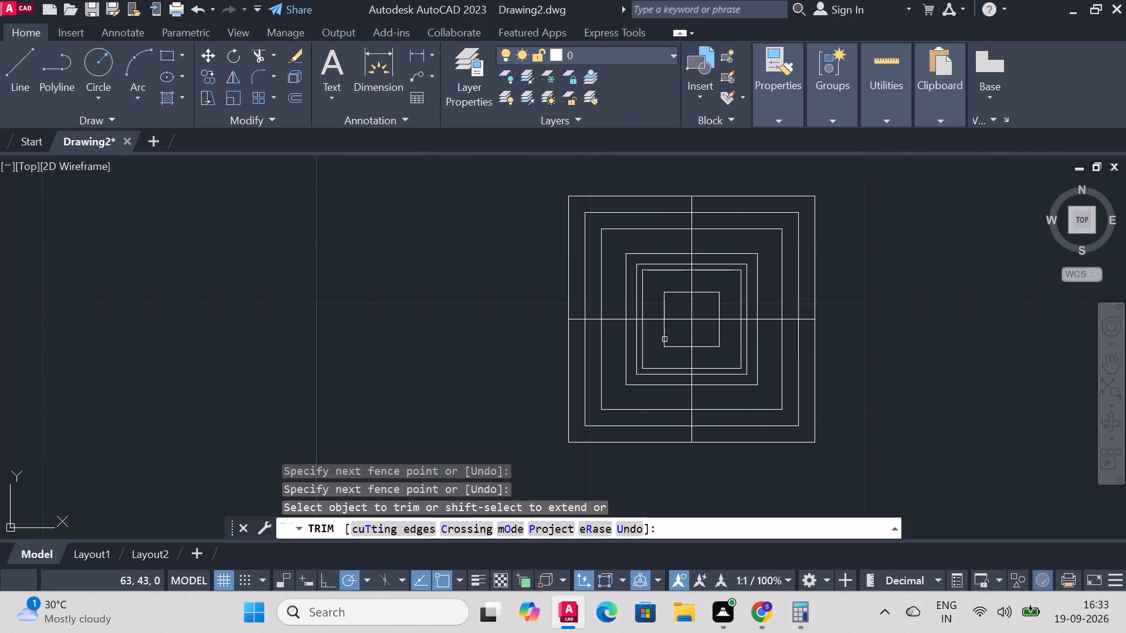
scroll(667, 339, "down", 1)
scroll(735, 341, "up", 1)
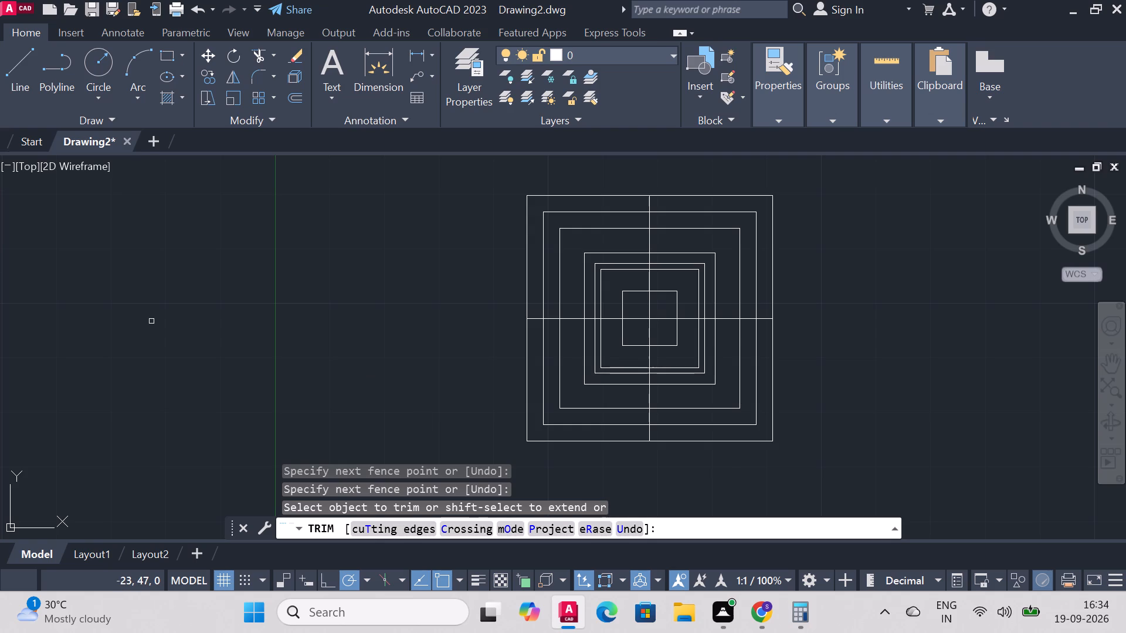
key("Escape")
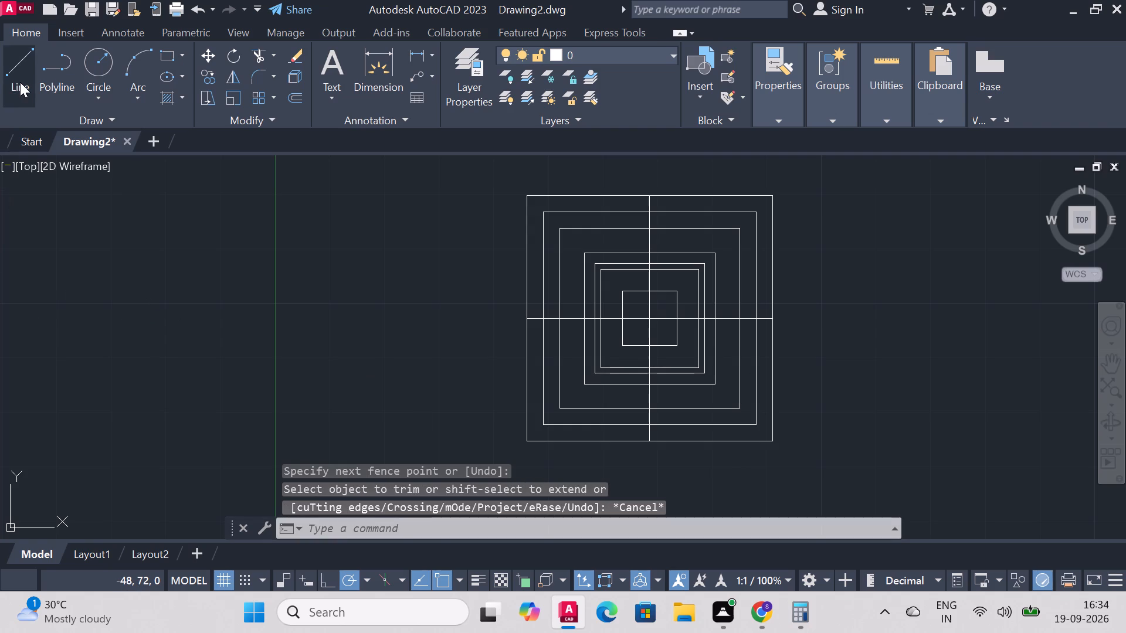
Draw lines from the 10 square's lower-left corner straight down and straight left to the 45 square's edges.
left_click(20, 82)
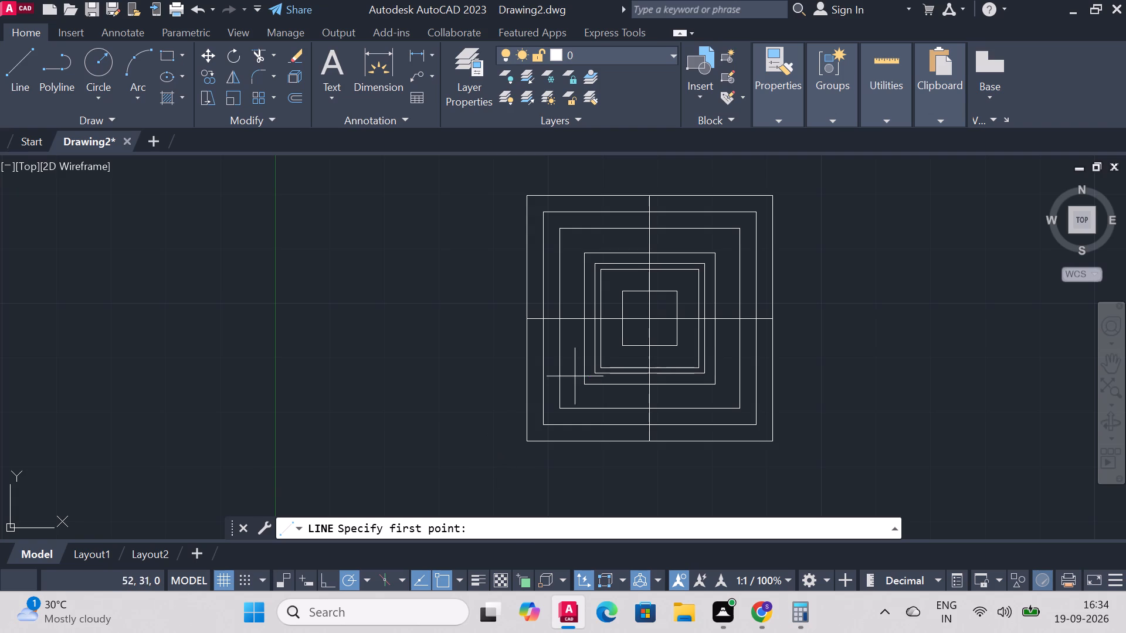
left_click(623, 346)
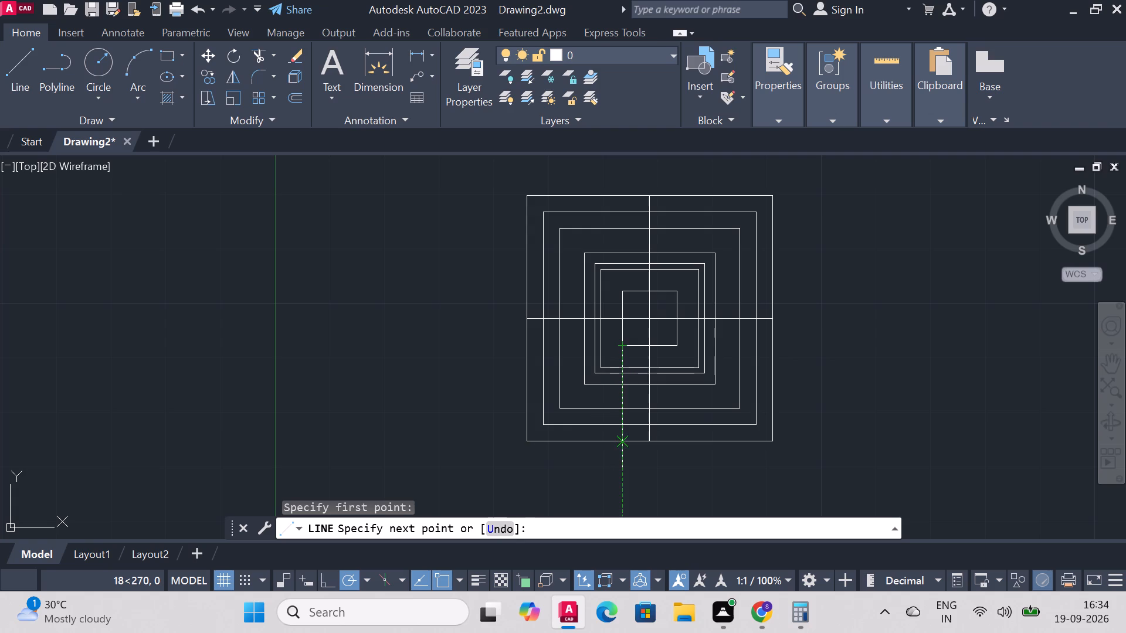
left_click(618, 446)
right_click(618, 446)
left_click(656, 242)
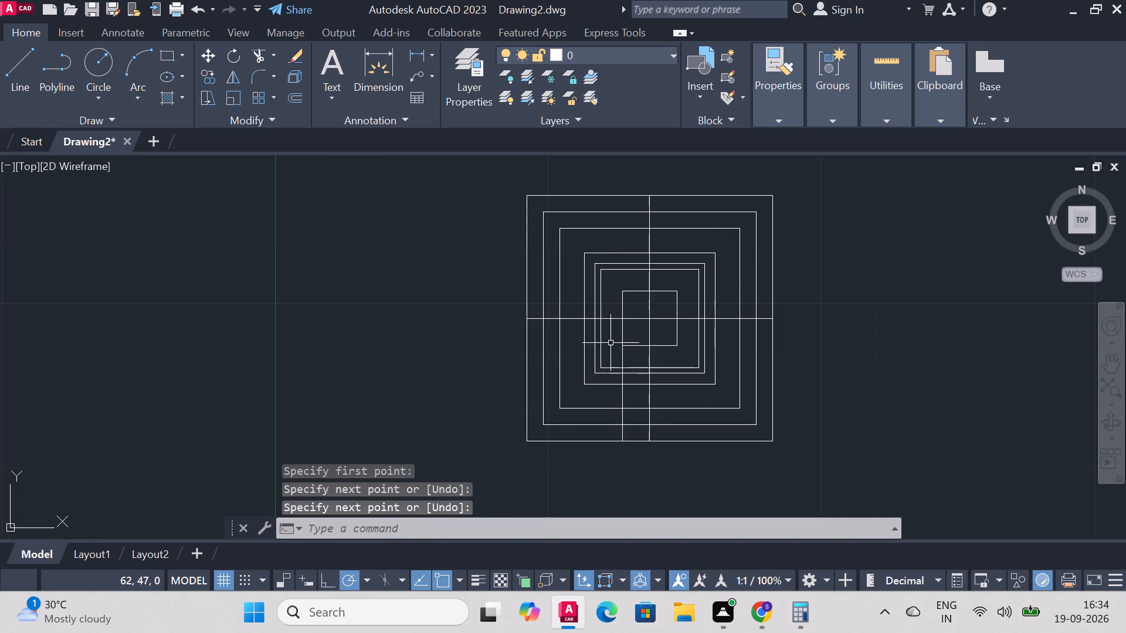
right_click(646, 333)
left_click(712, 248)
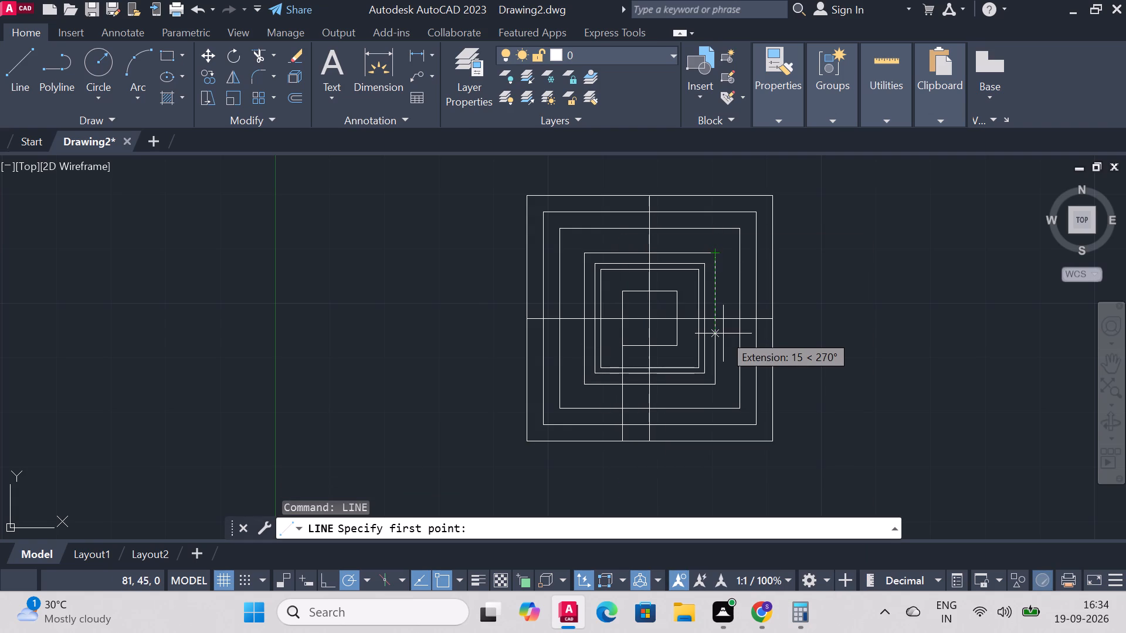
left_click(619, 348)
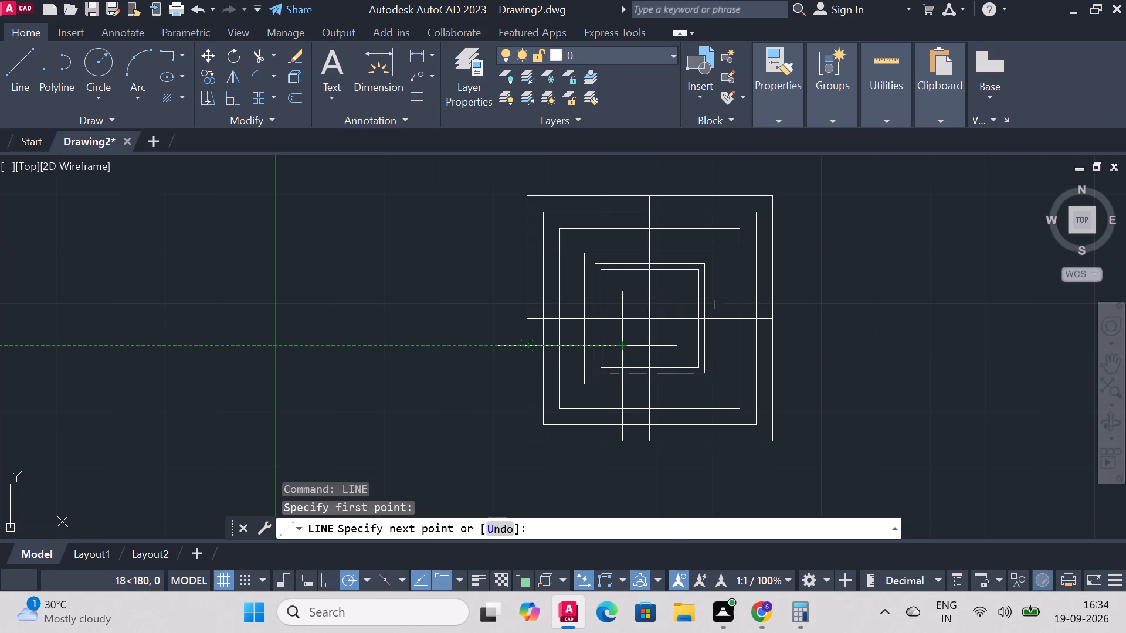
left_click(521, 345)
right_click(521, 345)
left_click(598, 356)
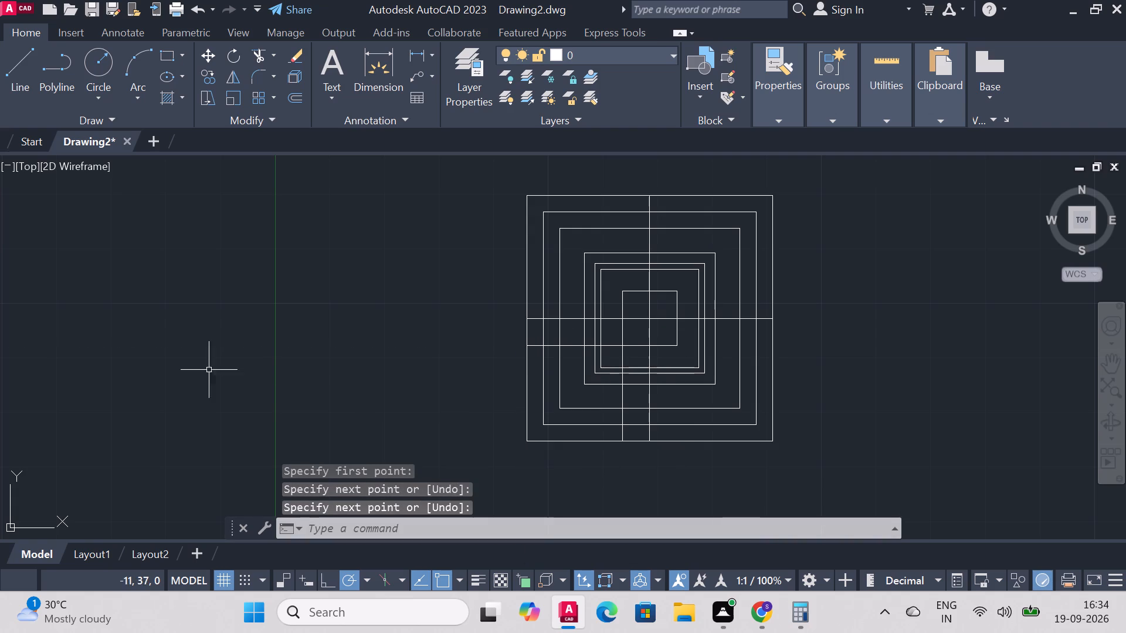
Draw a horizontal line from the 10 square's upper-left corner to the 45 square's left edge.
left_click(13, 73)
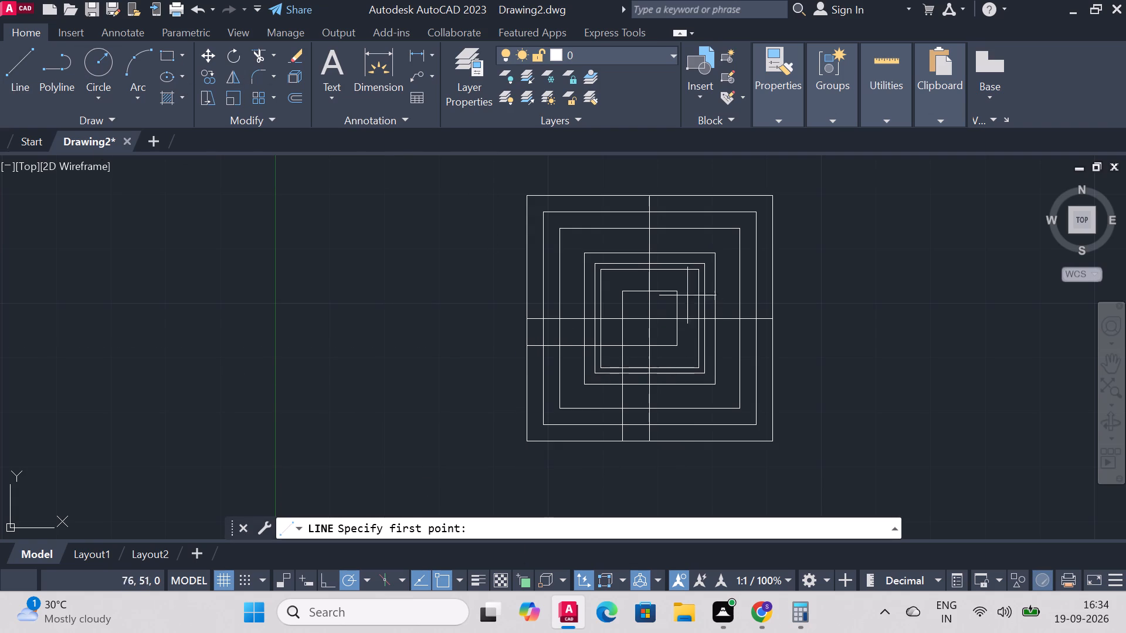
left_click(619, 288)
left_click(527, 288)
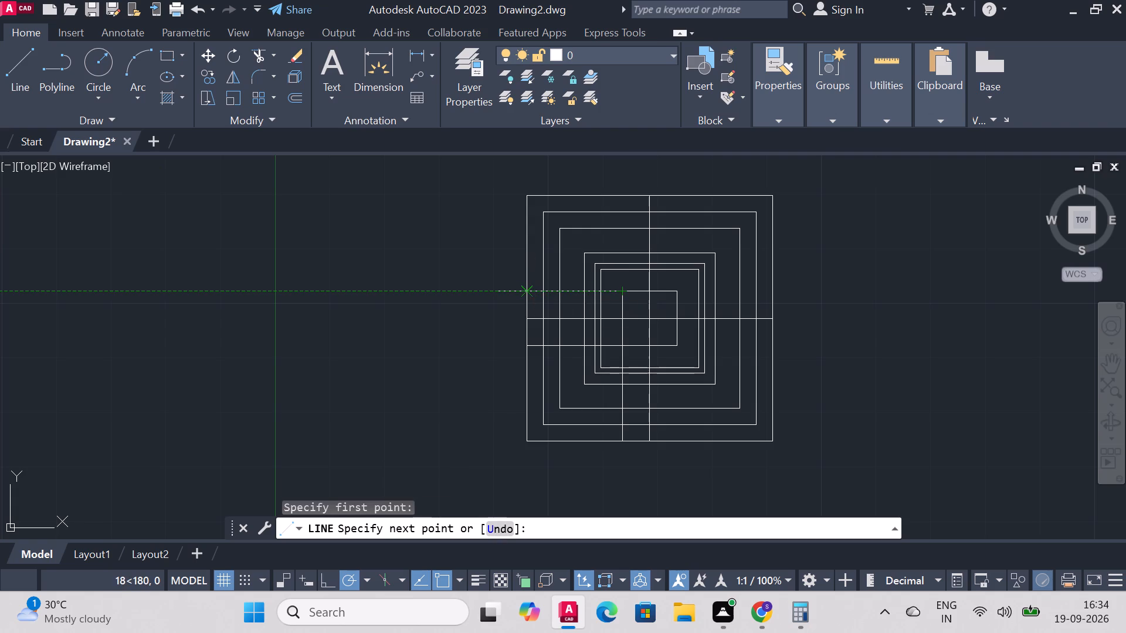
right_click(527, 288)
left_click(566, 295)
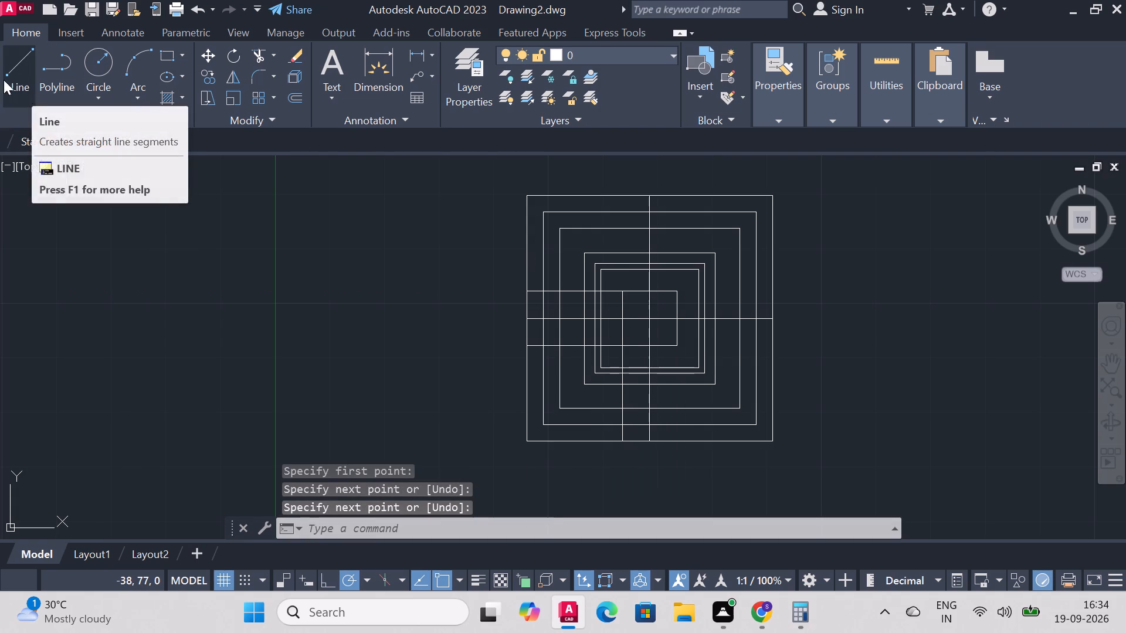
Draw a vertical line from the 18 square's upper-left corner up to the 45 square's top edge.
right_click(430, 260)
left_click(477, 241)
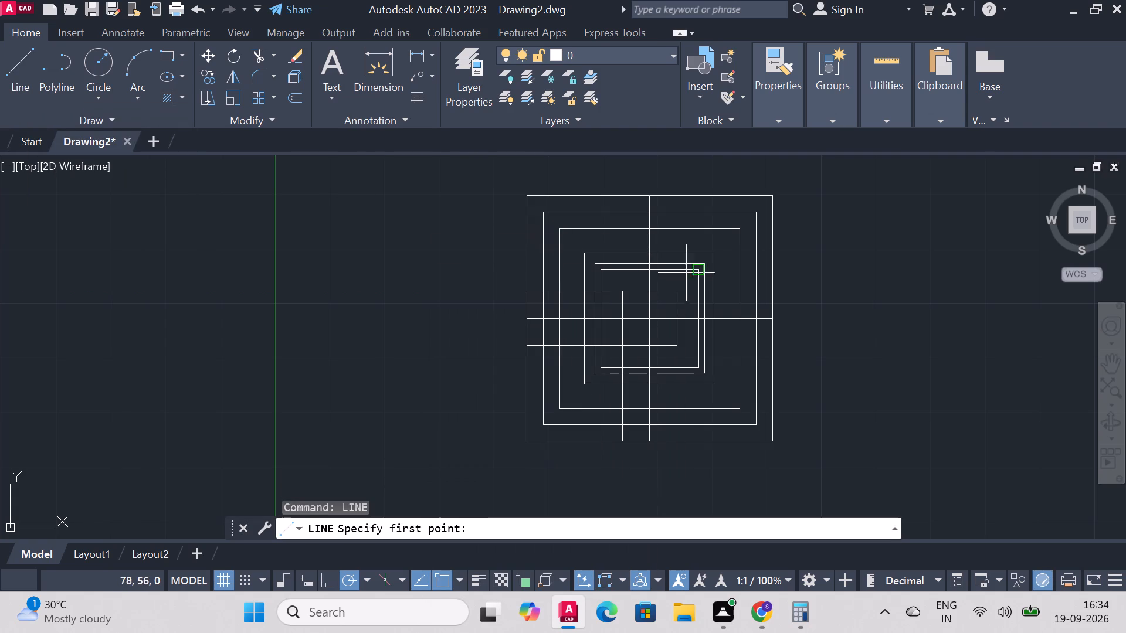
left_click(600, 271)
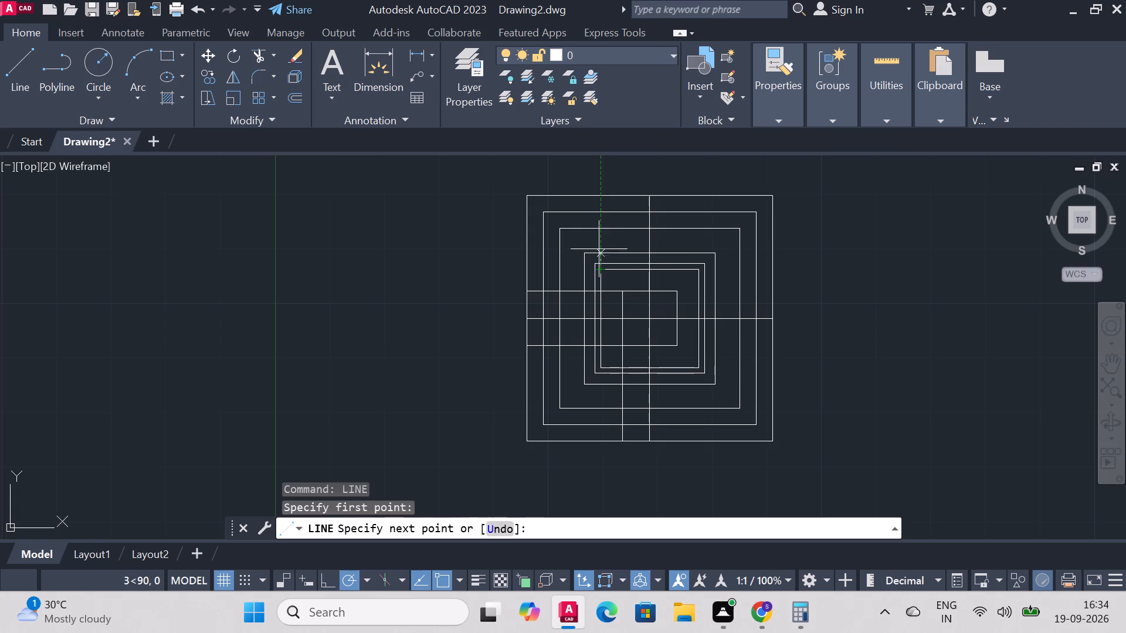
left_click(597, 200)
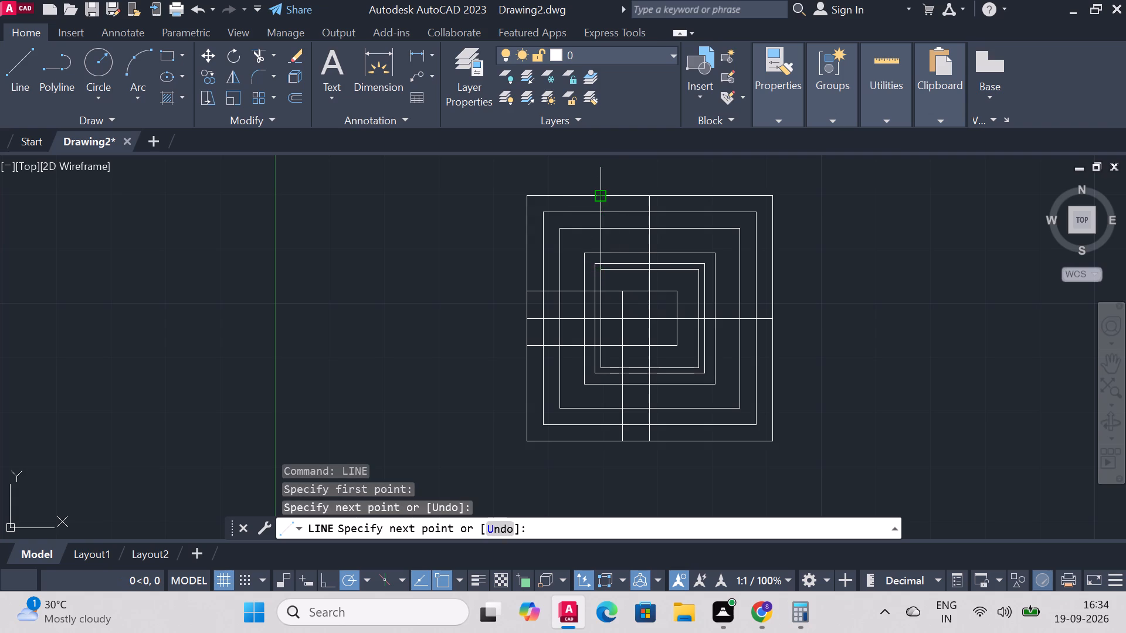
right_click(597, 200)
left_click(637, 213)
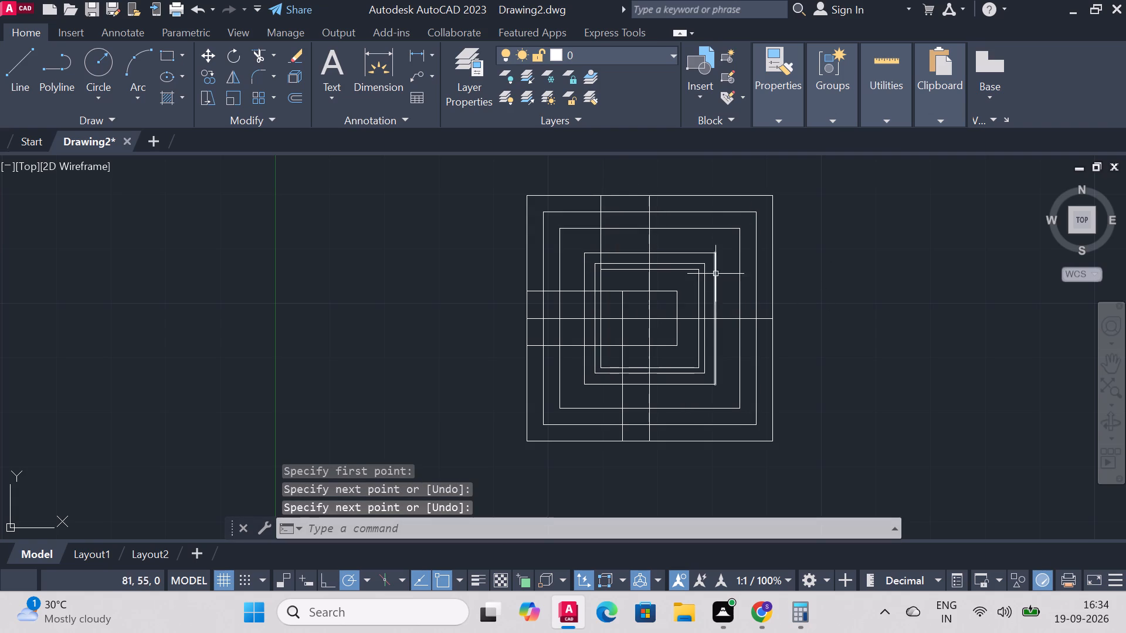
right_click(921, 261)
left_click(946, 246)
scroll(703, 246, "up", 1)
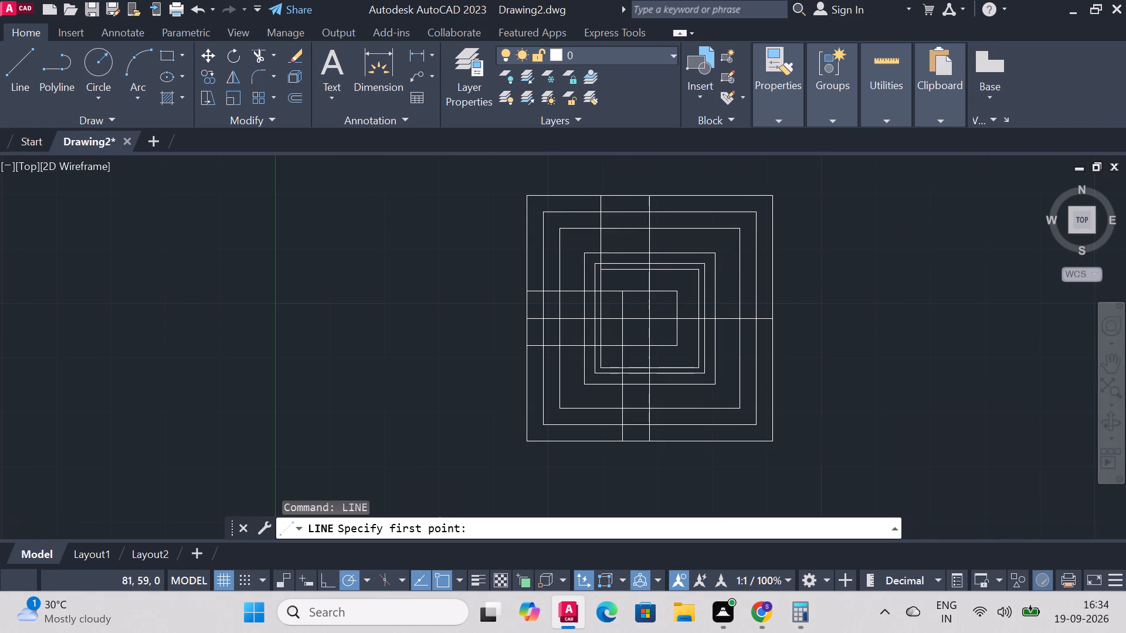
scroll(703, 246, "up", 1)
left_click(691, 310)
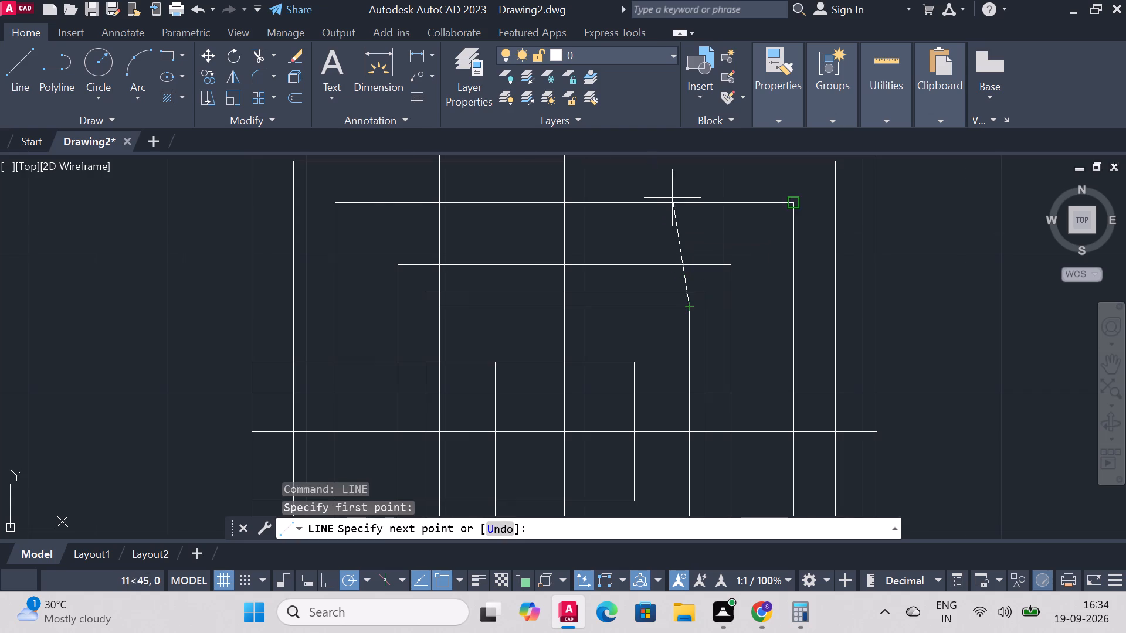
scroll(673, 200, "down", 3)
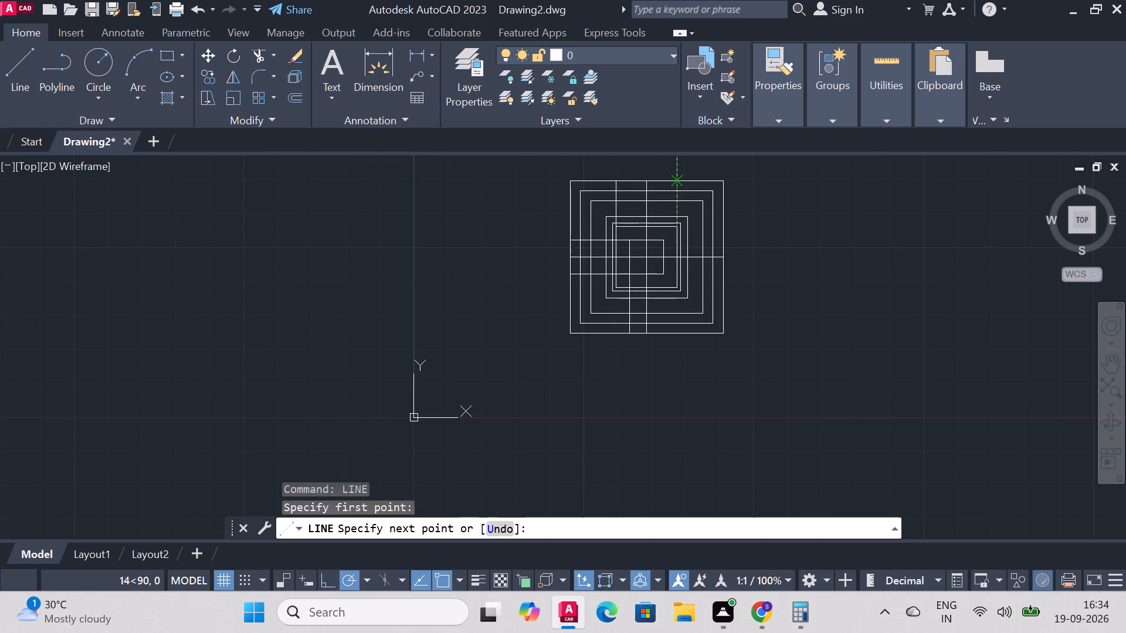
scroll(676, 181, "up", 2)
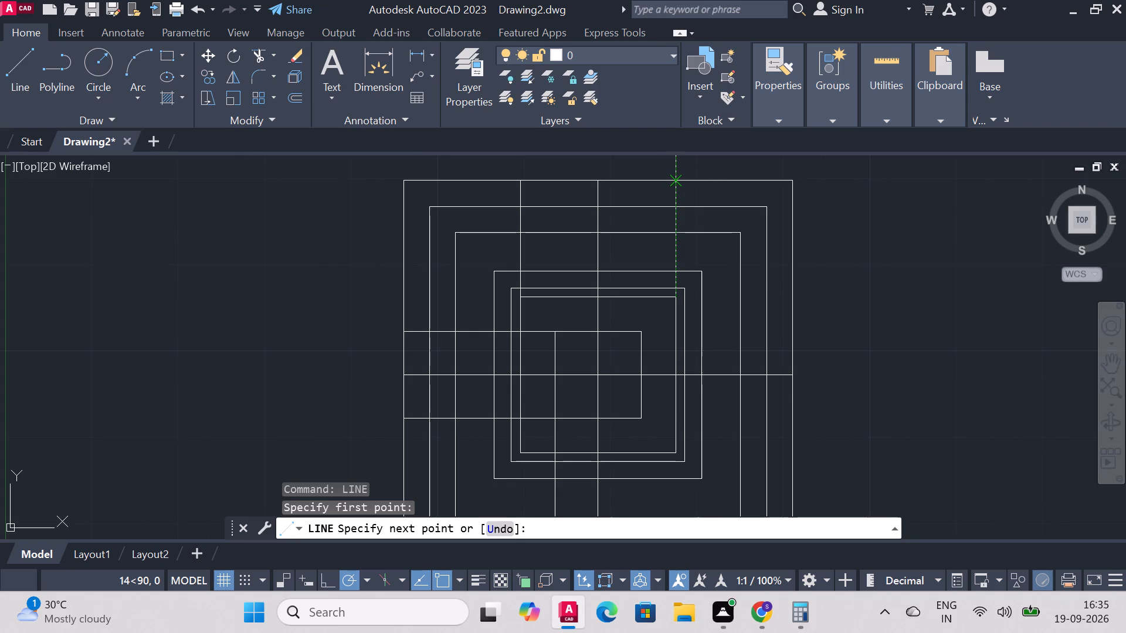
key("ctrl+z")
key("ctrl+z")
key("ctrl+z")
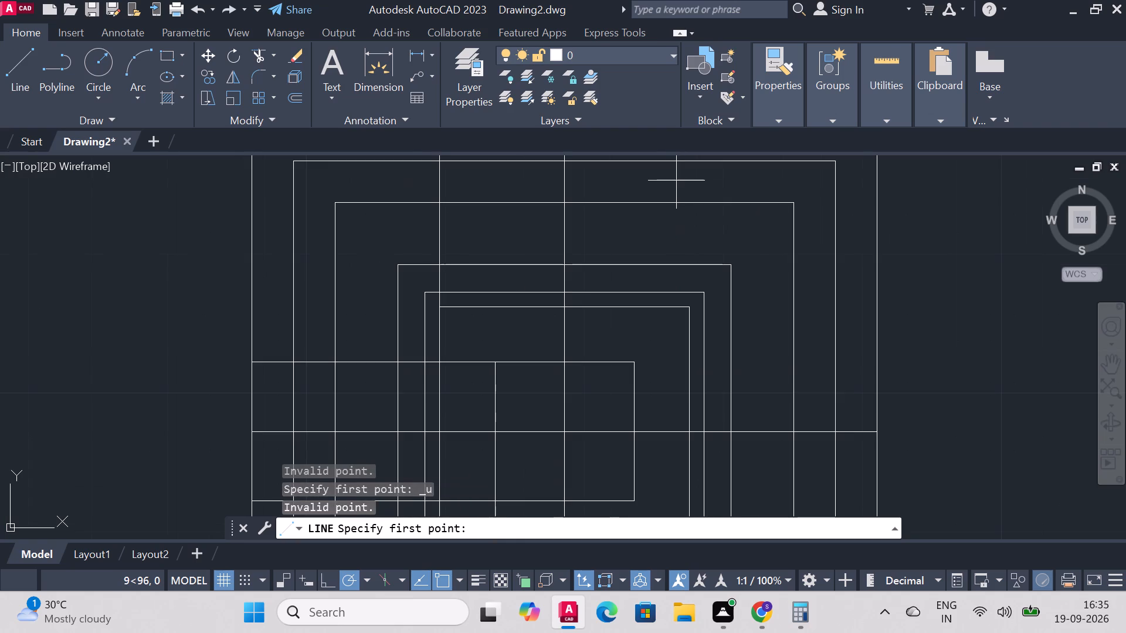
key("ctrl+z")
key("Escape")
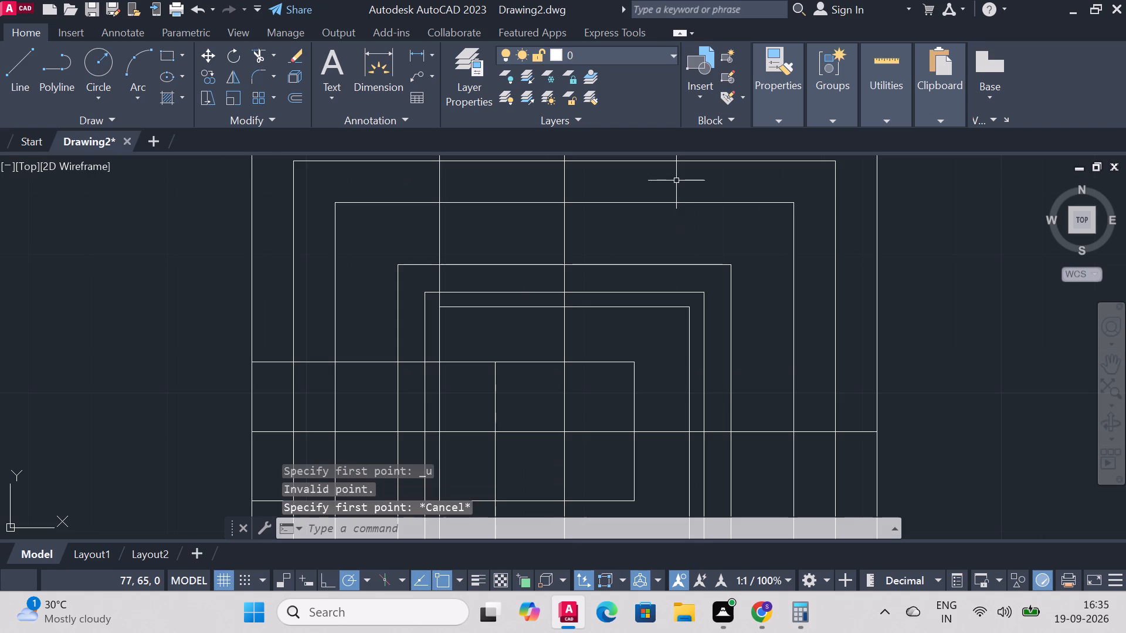
Undo the extension lines drawn from the corners of the 10 and 18 squares to the 45 square's edges.
key("ctrl+z")
key("ctrl+z")
key("ctrl+z")
key("ctrl+z")
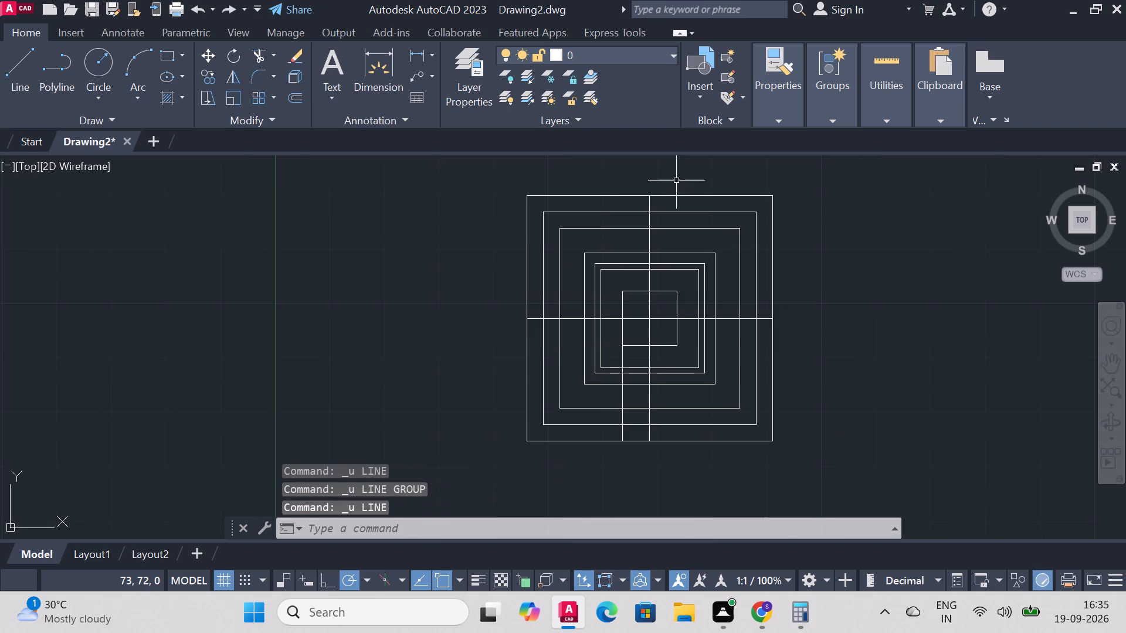
key("ctrl+z")
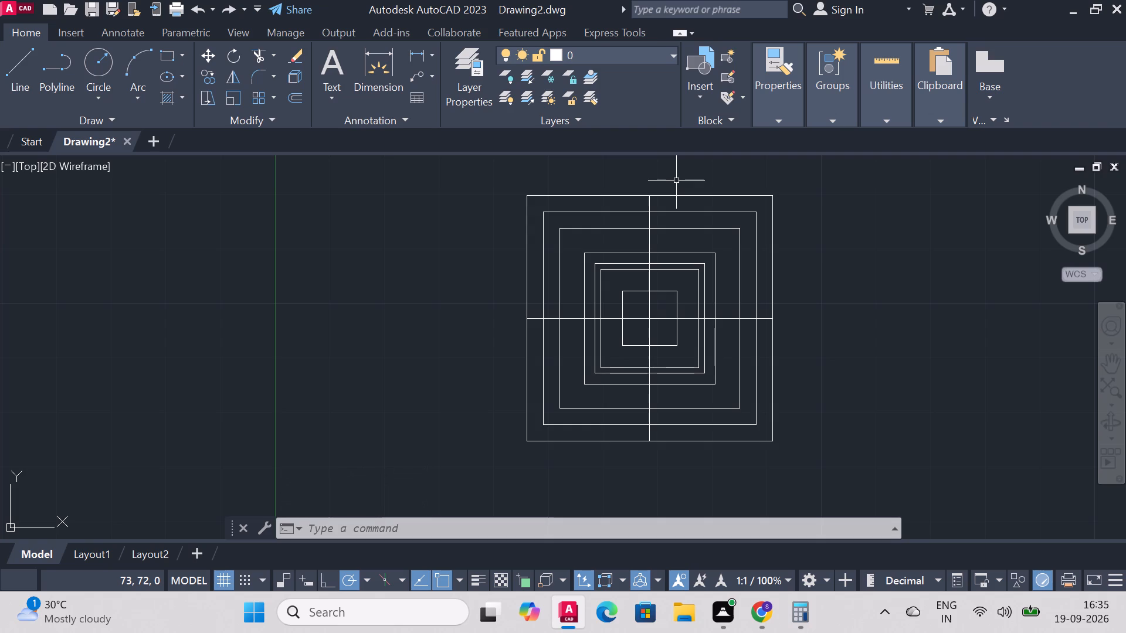
Draw vertical lines from the 10 square's two lower corners straight down to the 45 square's bottom edge.
left_click(15, 64)
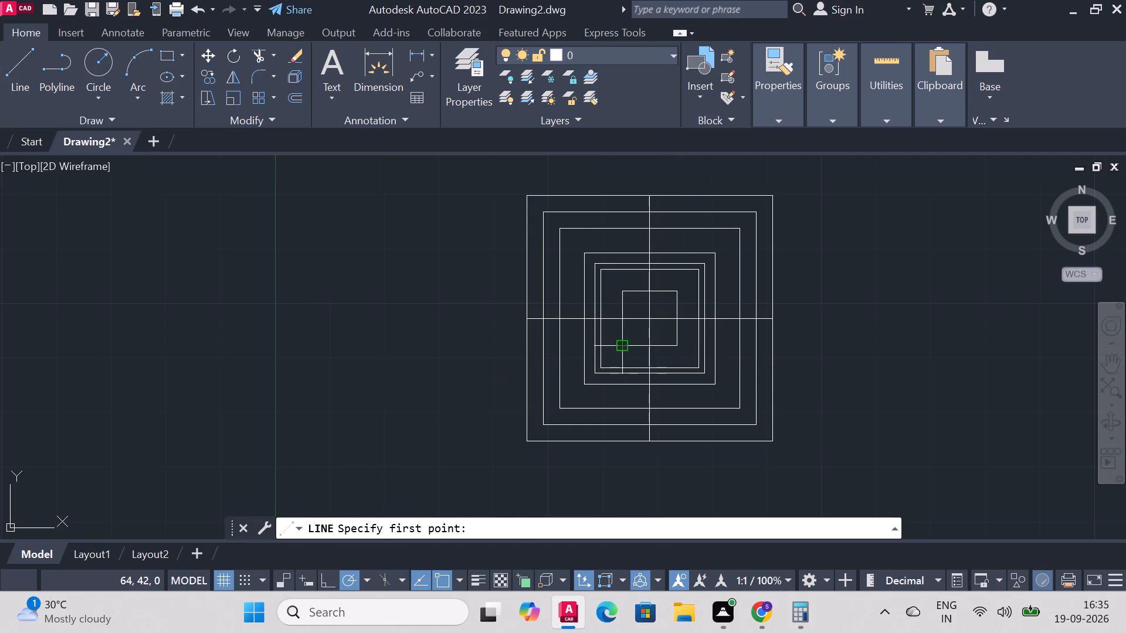
left_click(625, 346)
left_click(619, 441)
right_click(619, 438)
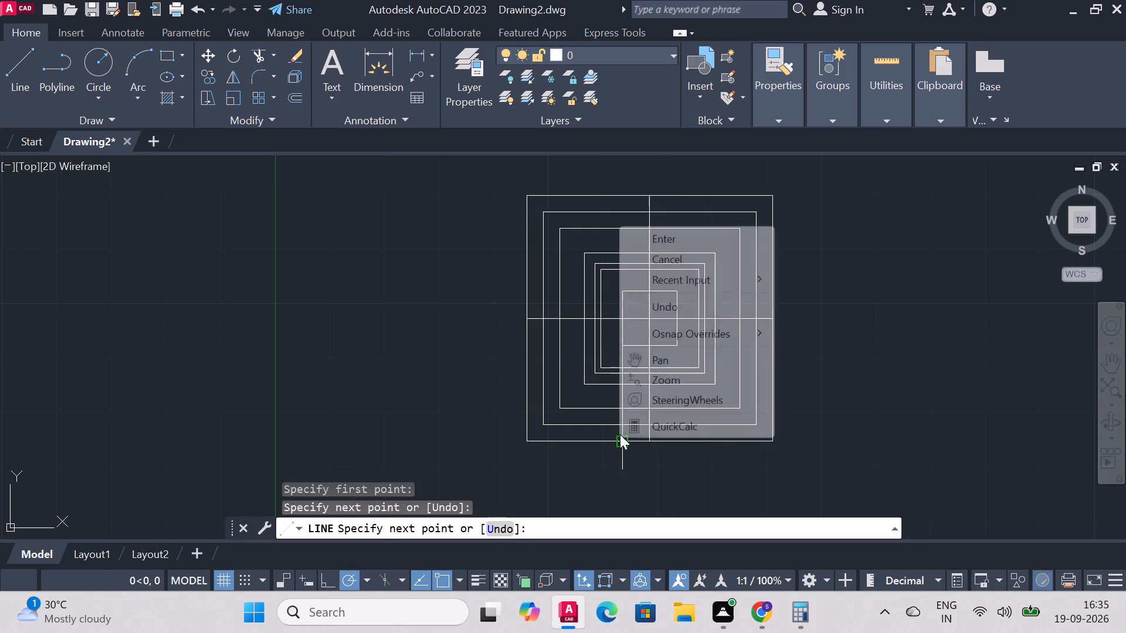
left_click(713, 234)
left_click(32, 76)
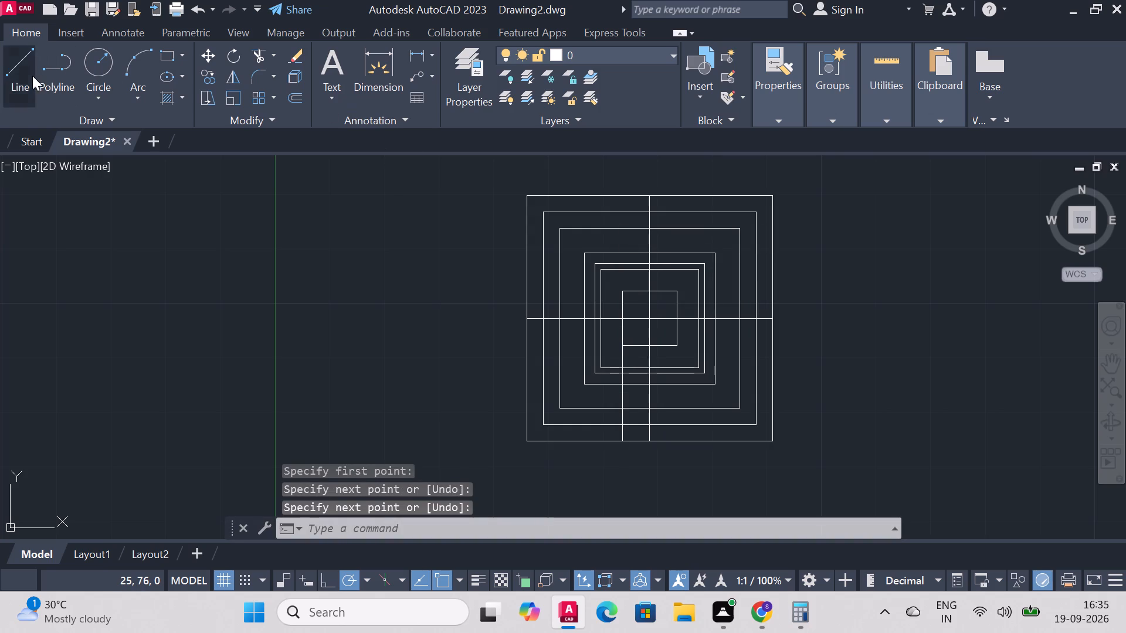
left_click(681, 346)
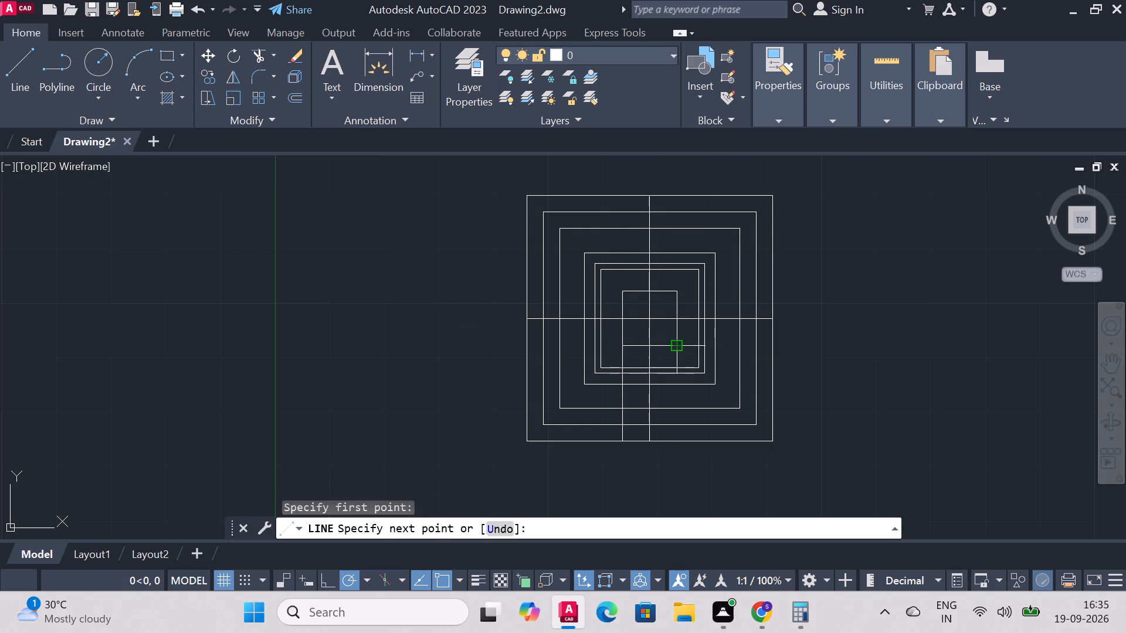
left_click(677, 442)
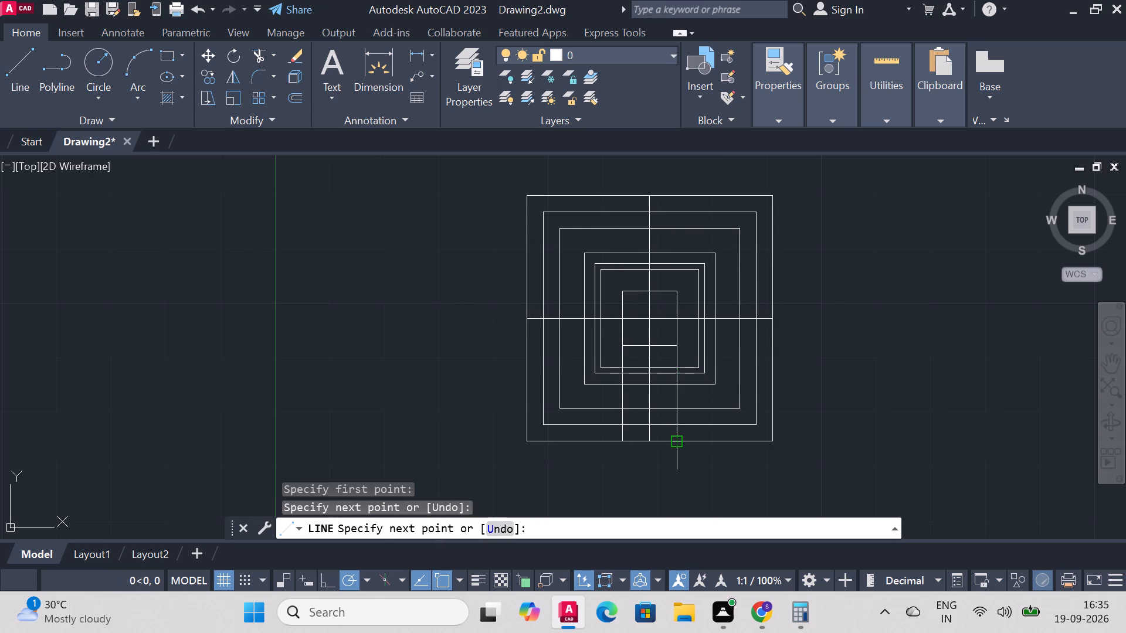
right_click(677, 441)
left_click(707, 241)
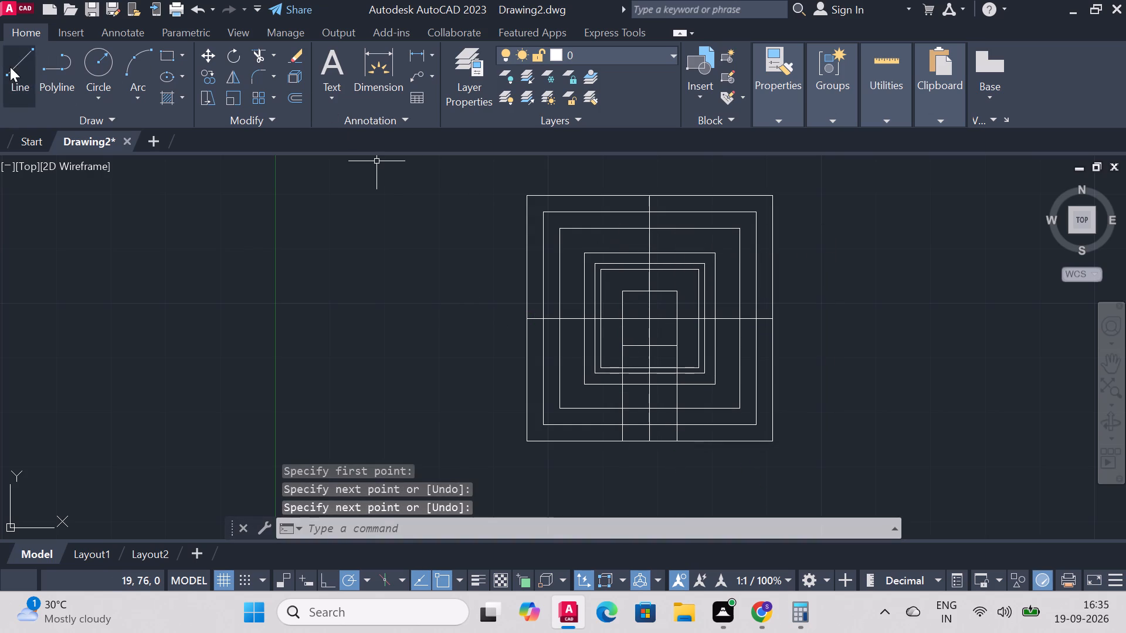
Draw horizontal lines about 18 long from the 10 square's two left corners to the 45 square's left edge.
left_click(10, 67)
scroll(617, 328, "up", 1)
left_click(624, 357)
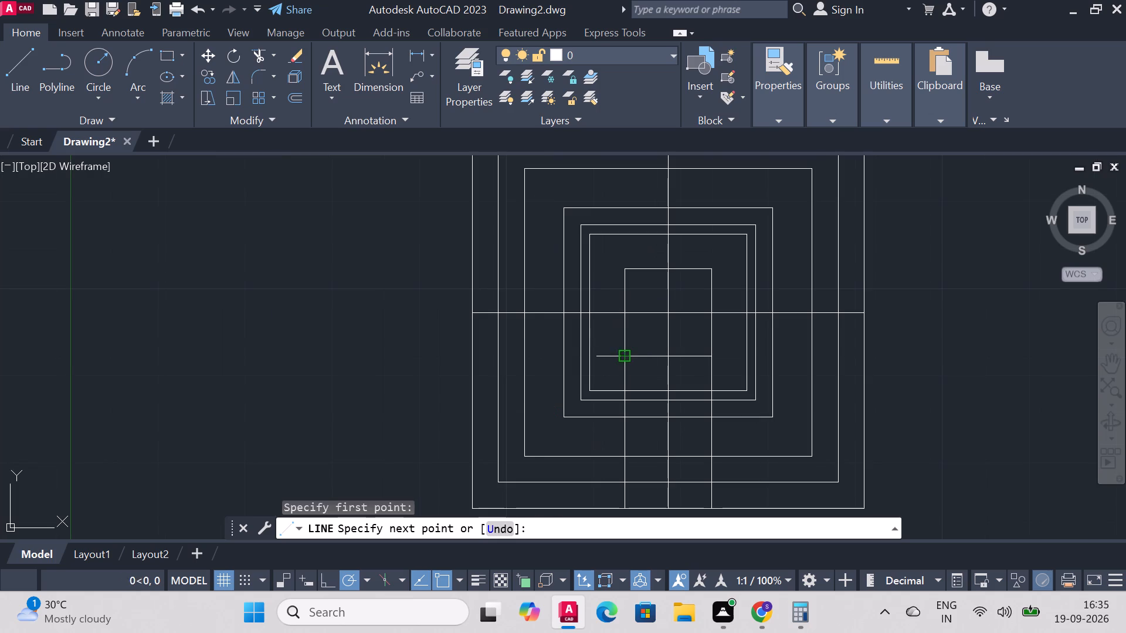
left_click(472, 356)
right_click(472, 356)
left_click(511, 370)
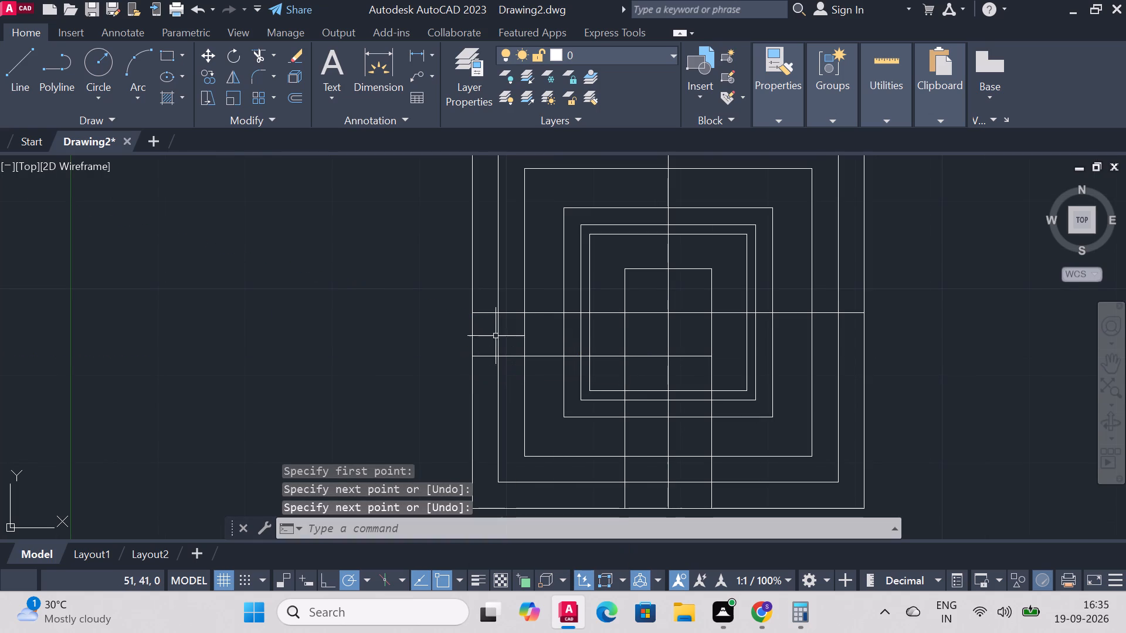
left_click(36, 59)
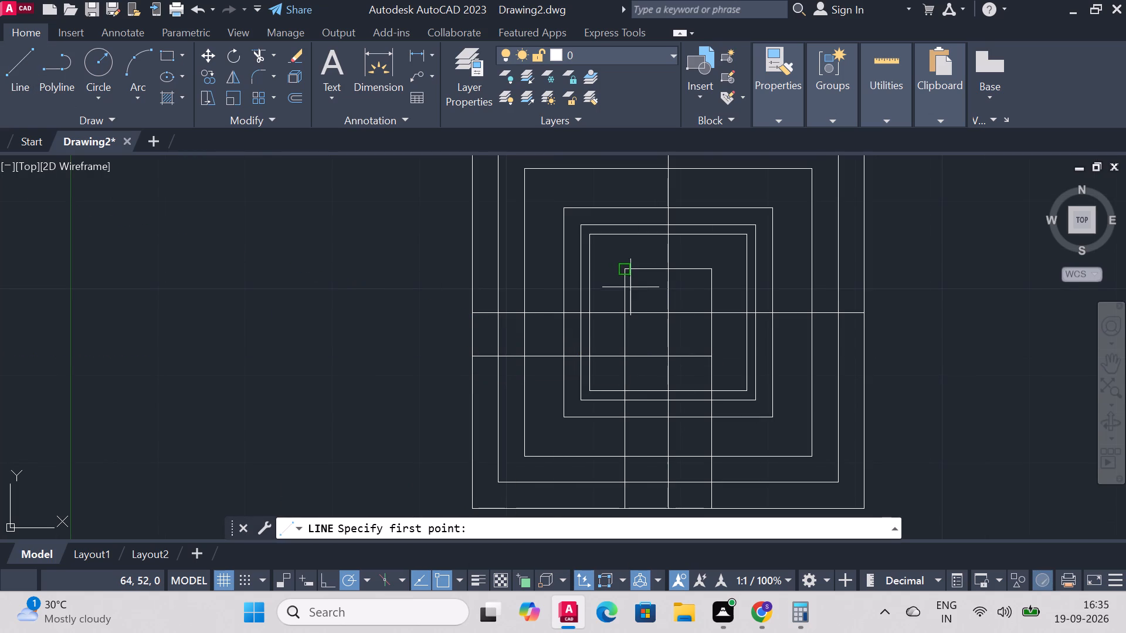
left_click(620, 273)
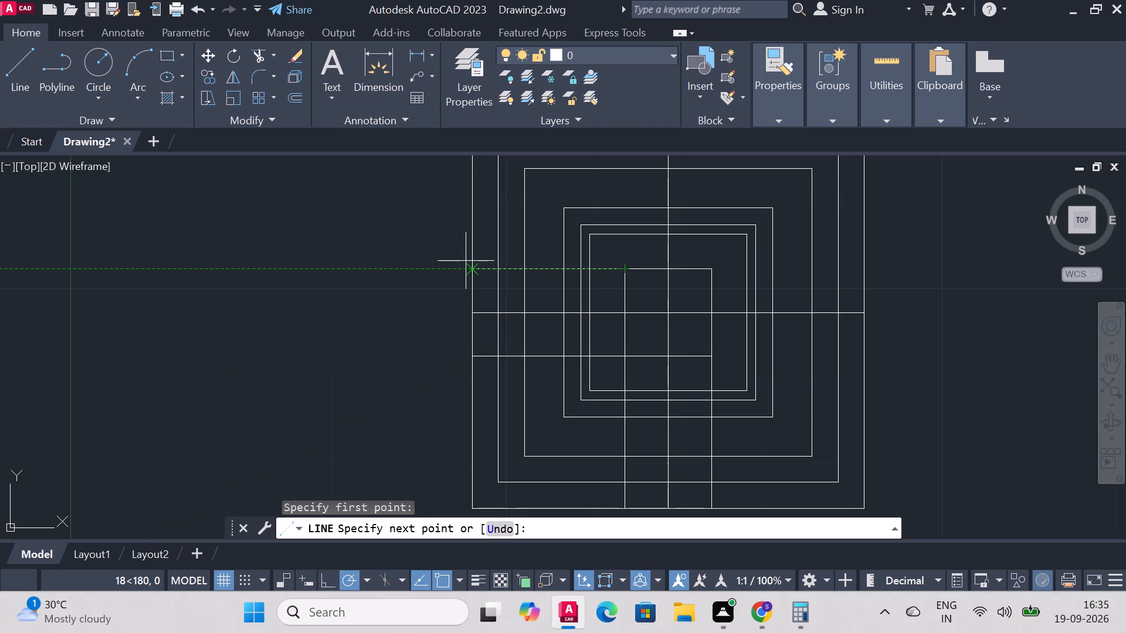
left_click(475, 271)
right_click(475, 271)
left_click(528, 277)
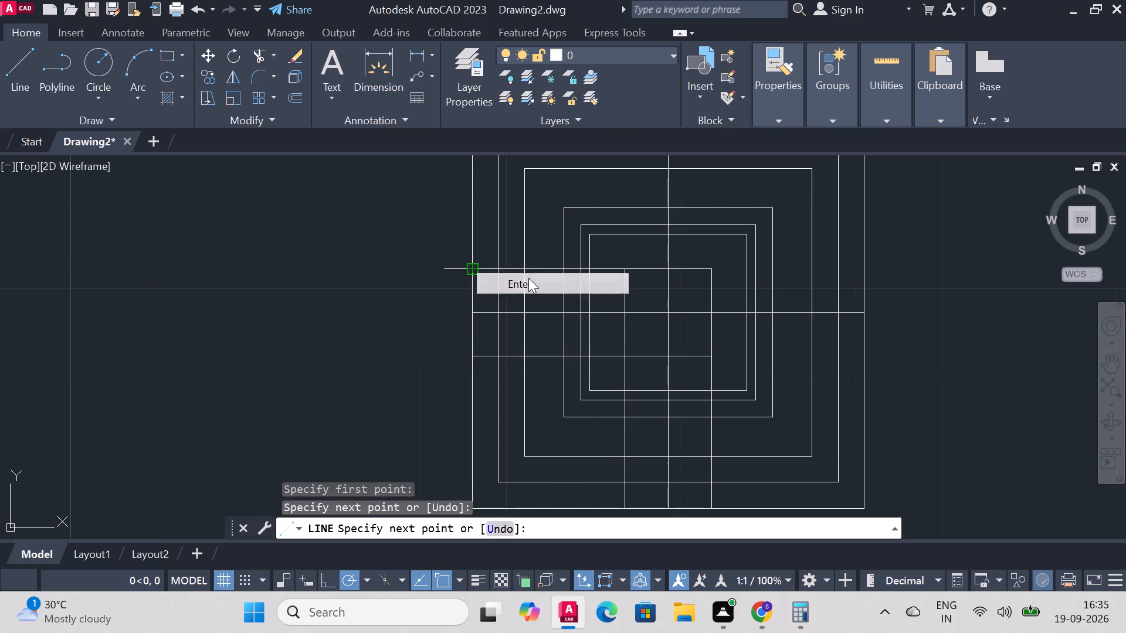
Draw vertical lines about 18 long from the 10 square's two upper corners up to the 45 square's top edge.
scroll(866, 263, "down", 3)
scroll(893, 210, "up", 2)
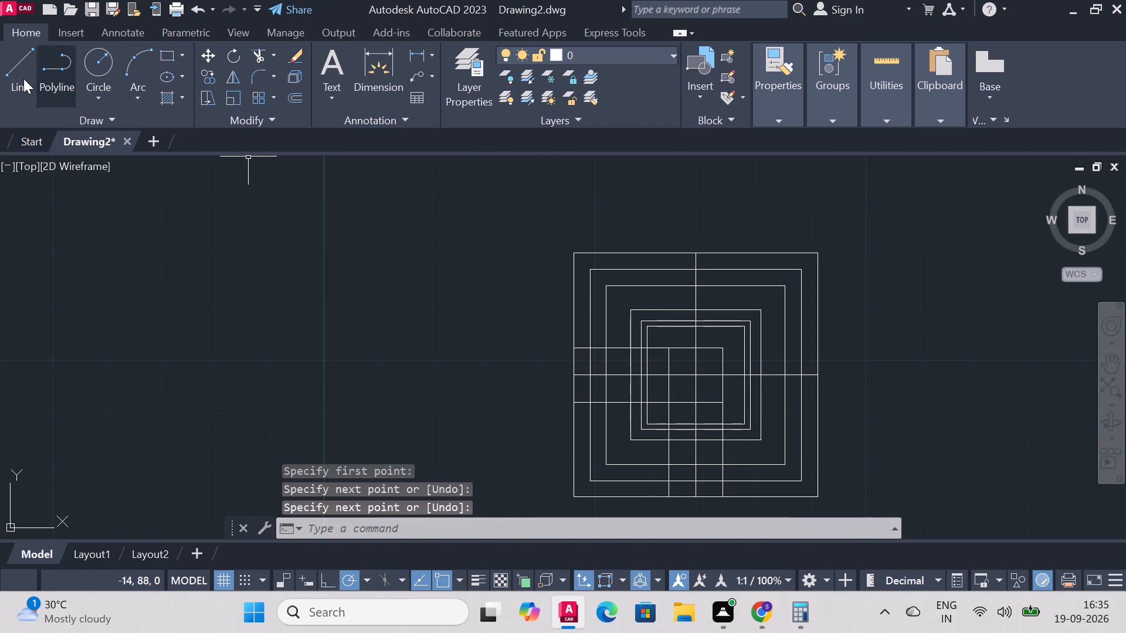
left_click(23, 75)
scroll(650, 326, "up", 2)
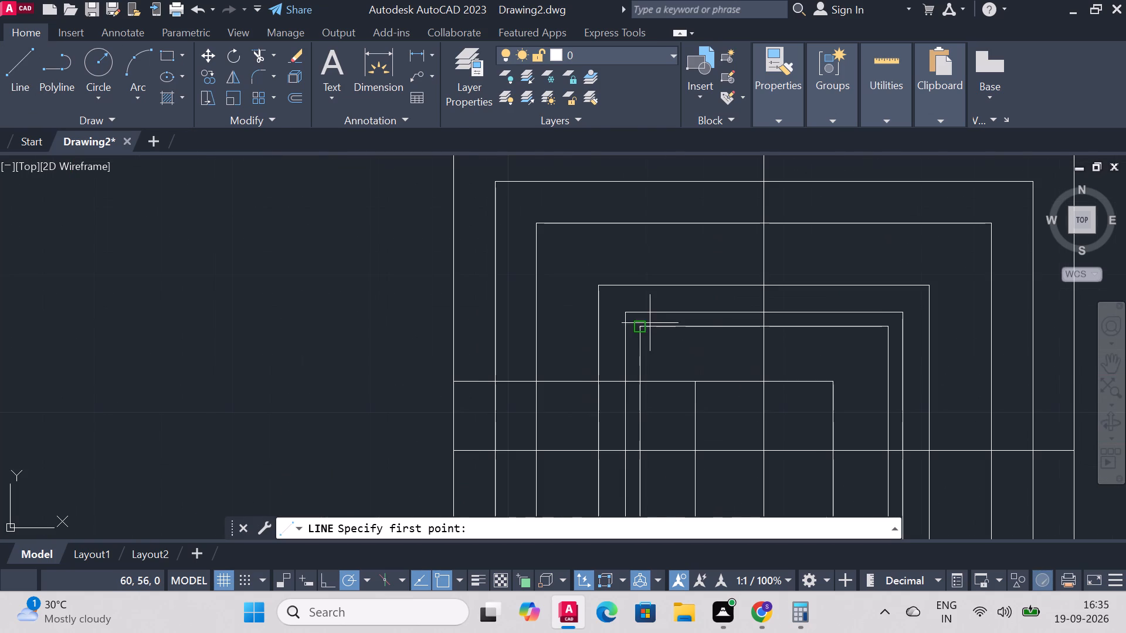
scroll(705, 363, "down", 1)
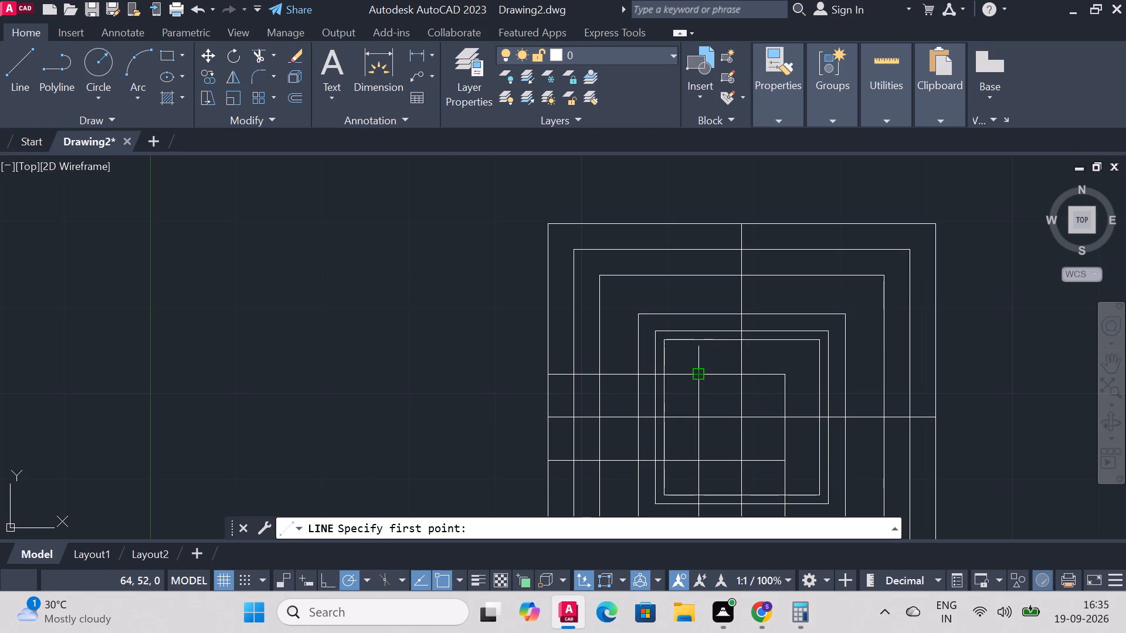
left_click(700, 370)
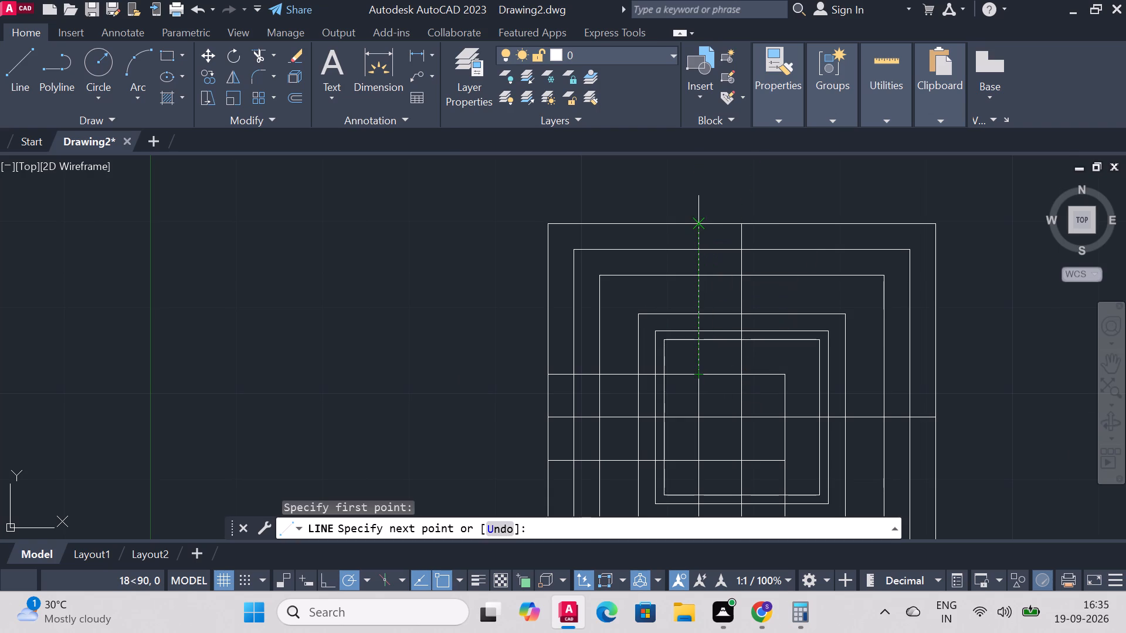
left_click(698, 224)
right_click(698, 224)
left_click(762, 241)
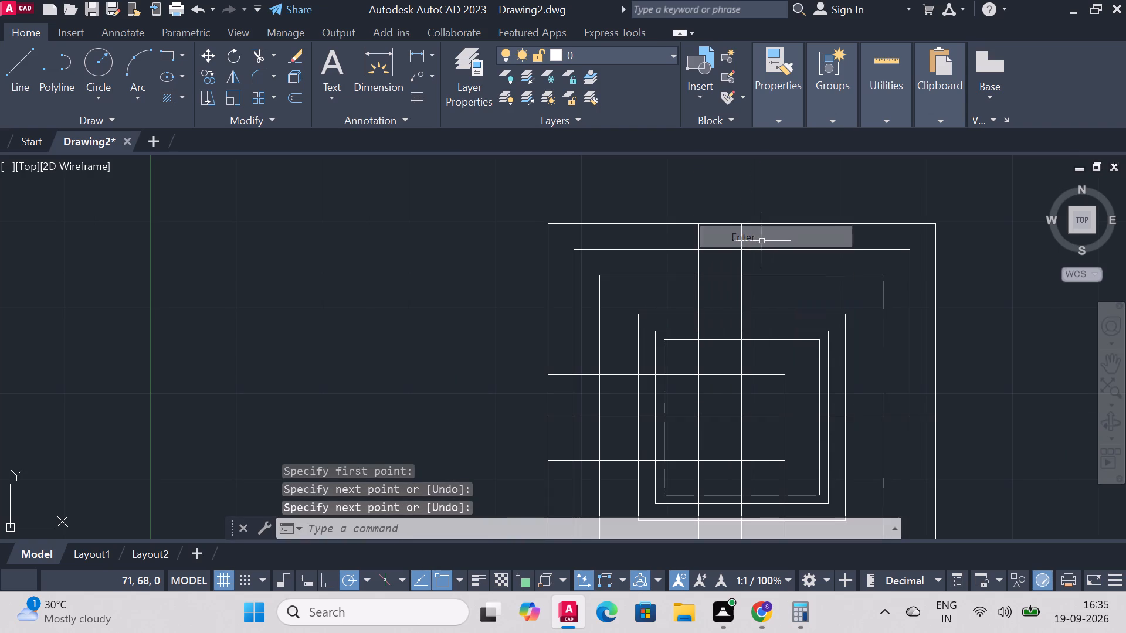
left_click(28, 64)
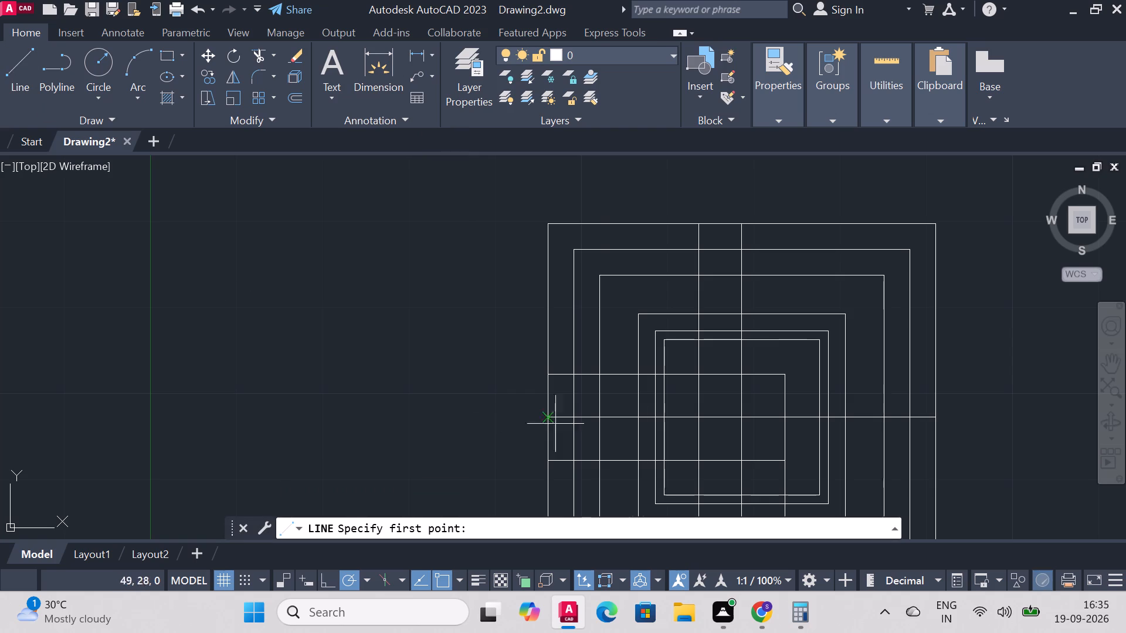
left_click(788, 377)
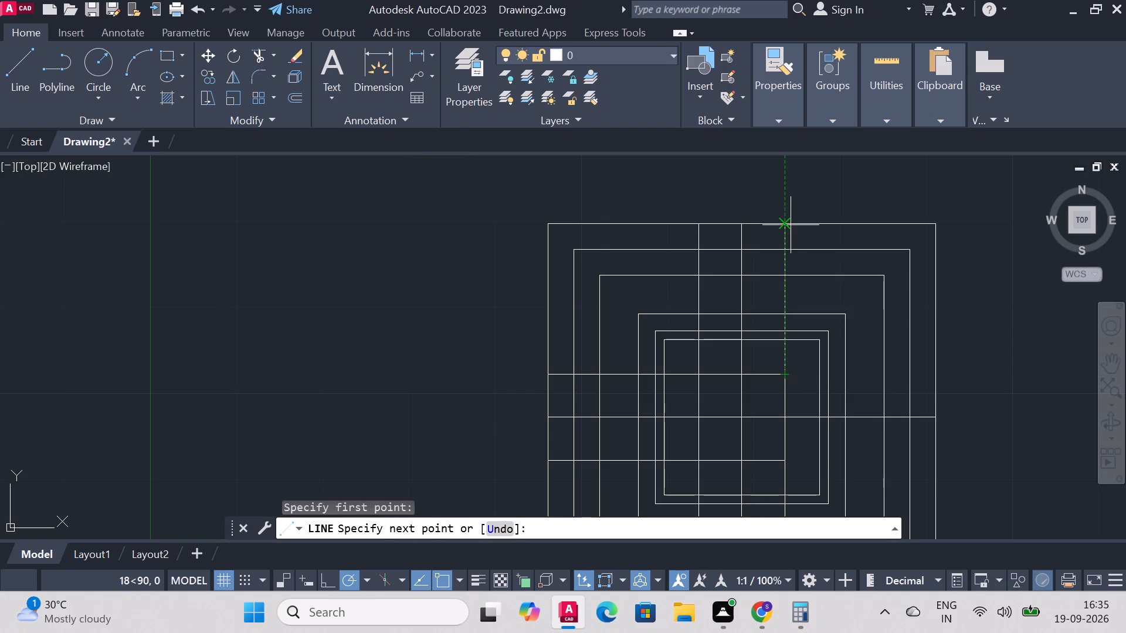
left_click(791, 225)
right_click(791, 225)
left_click(847, 241)
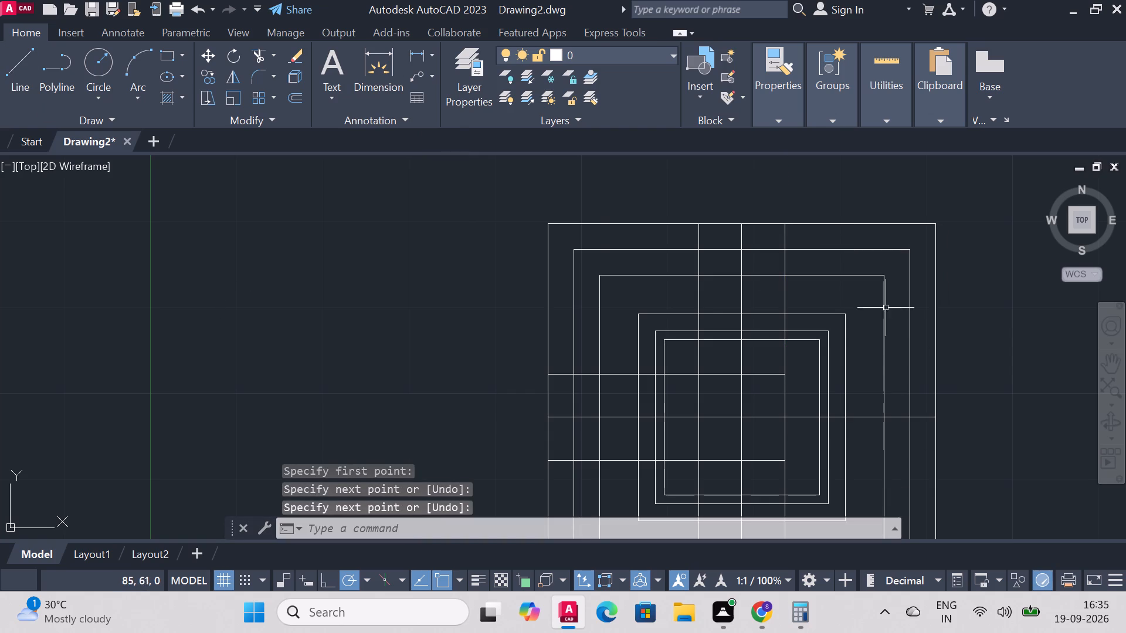
Draw horizontal lines about 18 long from the 10 square's two right corners to the 45 square's right edge.
scroll(905, 384, "down", 1)
scroll(932, 465, "up", 1)
right_click(980, 399)
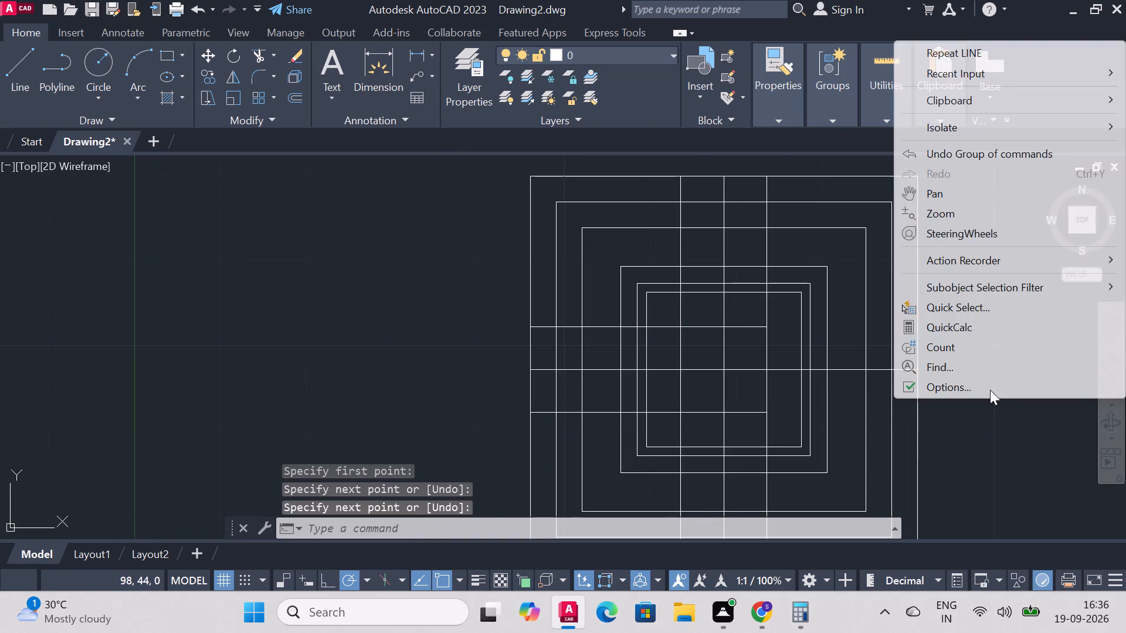
left_click(979, 54)
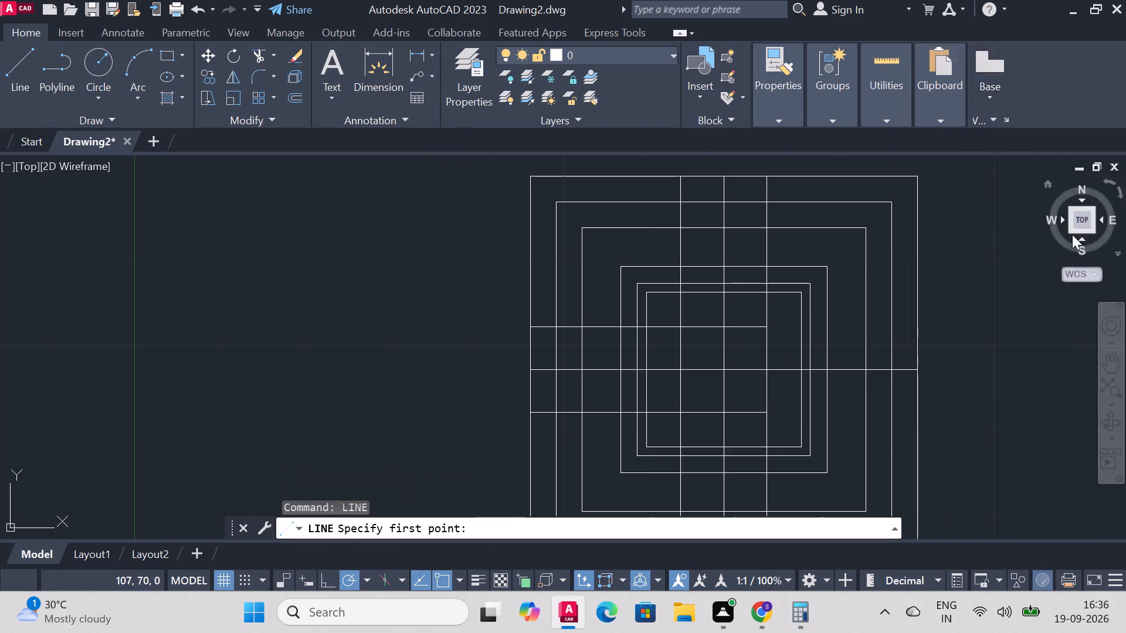
left_click(768, 330)
left_click(917, 328)
right_click(917, 326)
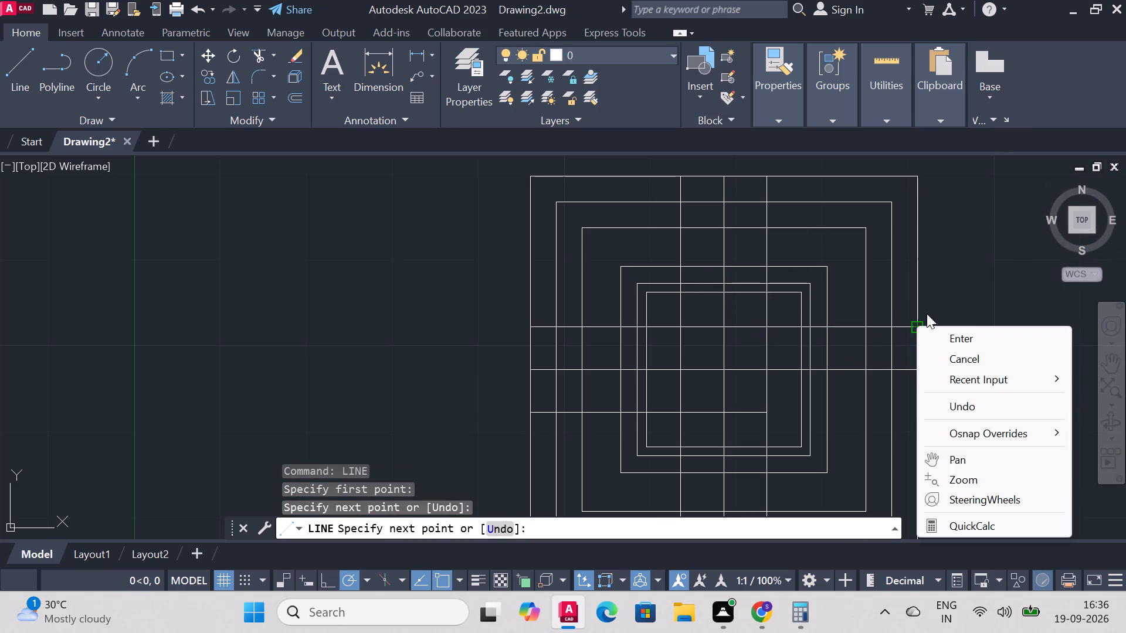
left_click(946, 333)
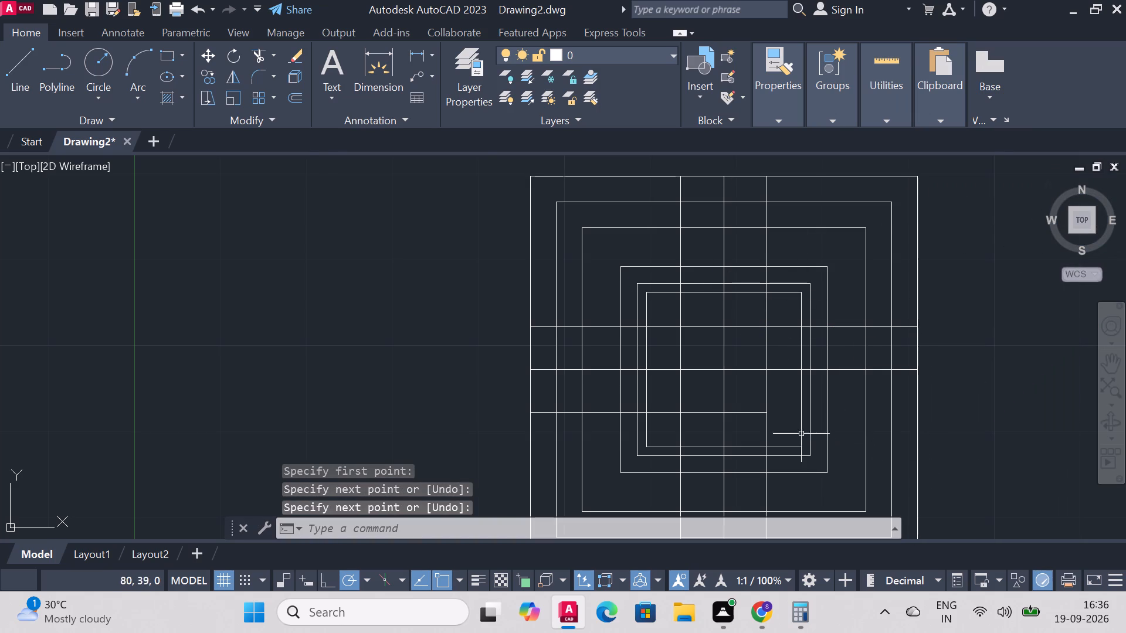
left_click(16, 66)
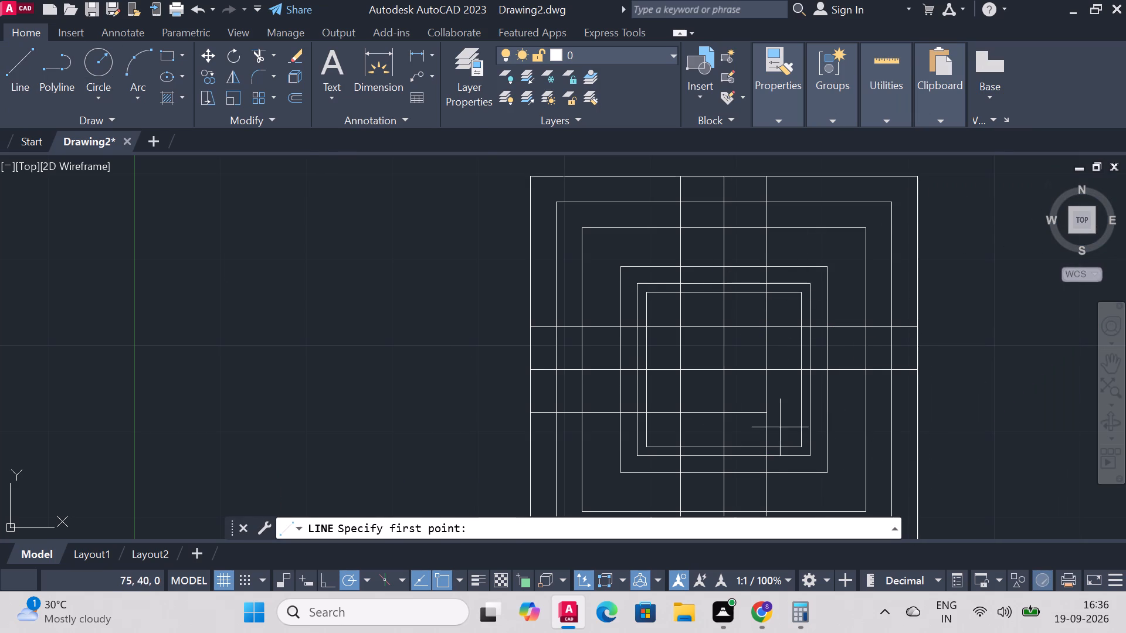
left_click(766, 415)
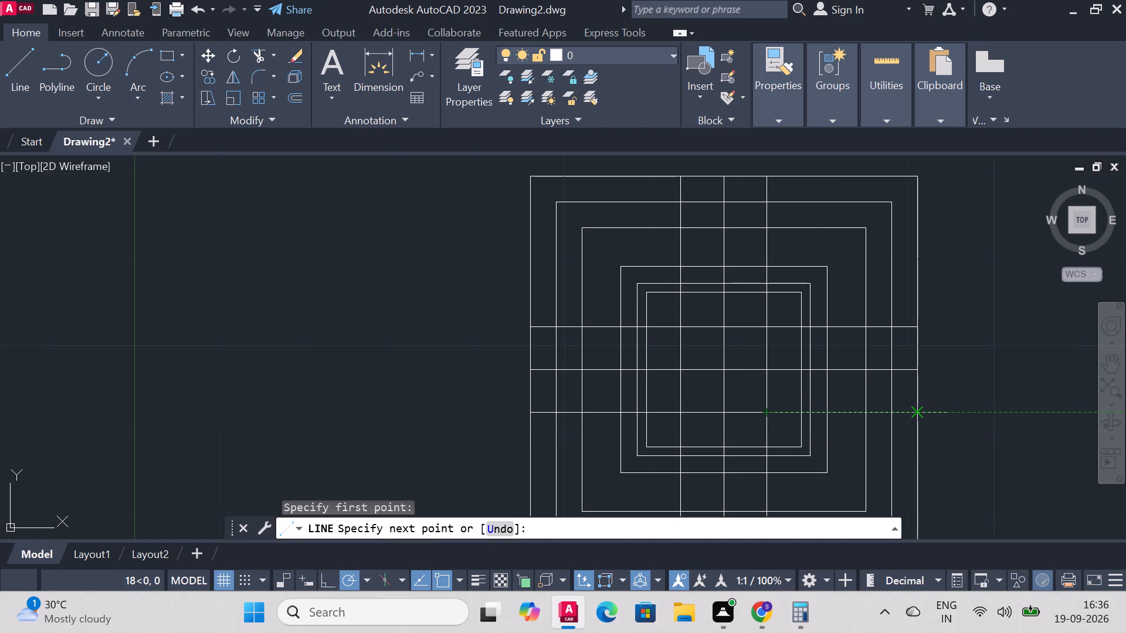
left_click(917, 414)
right_click(917, 414)
left_click(971, 221)
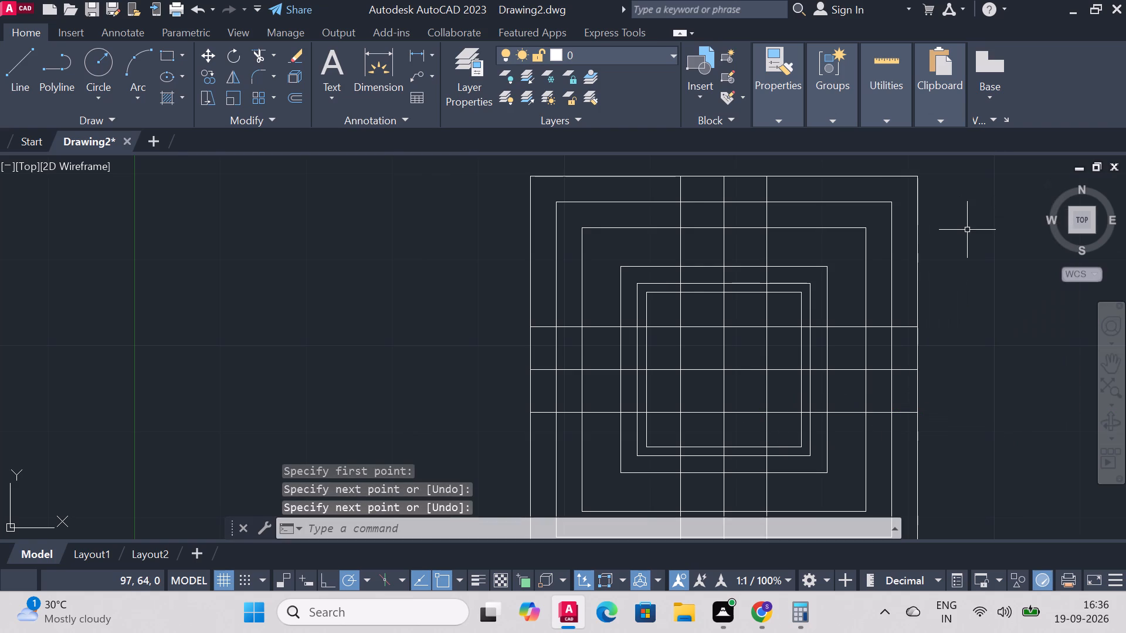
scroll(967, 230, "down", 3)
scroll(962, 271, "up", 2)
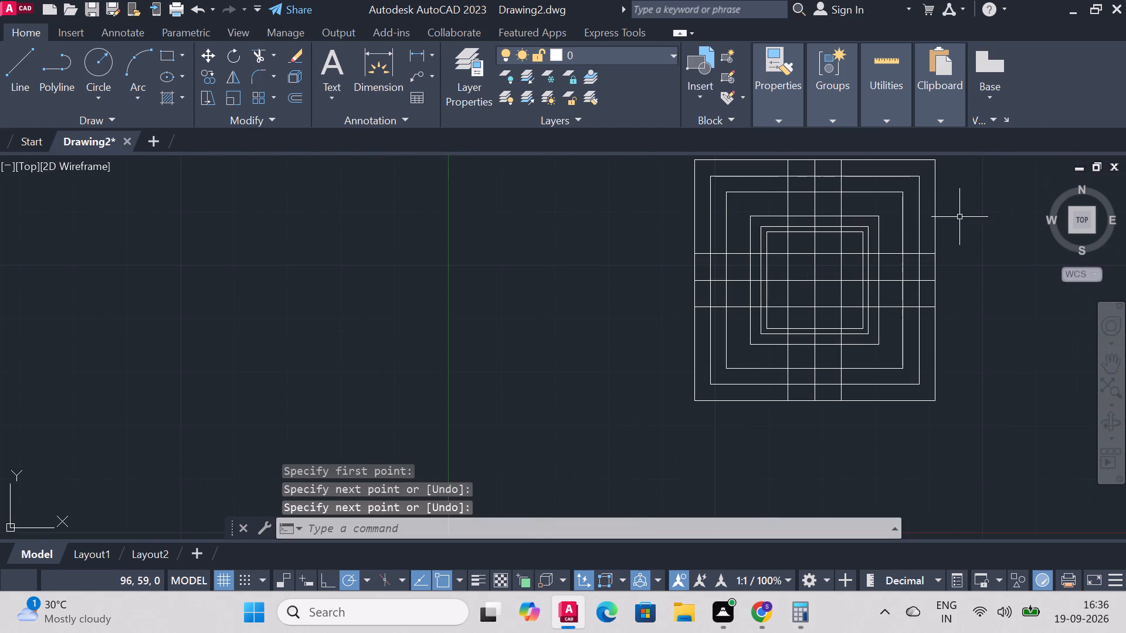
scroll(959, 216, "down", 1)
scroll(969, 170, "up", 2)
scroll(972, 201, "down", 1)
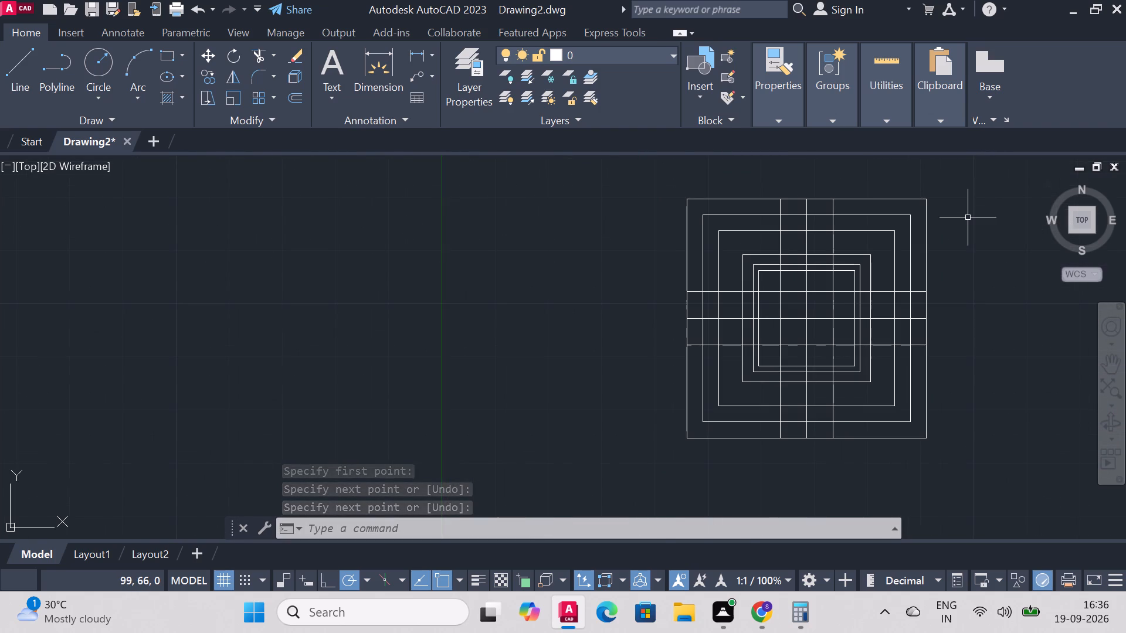
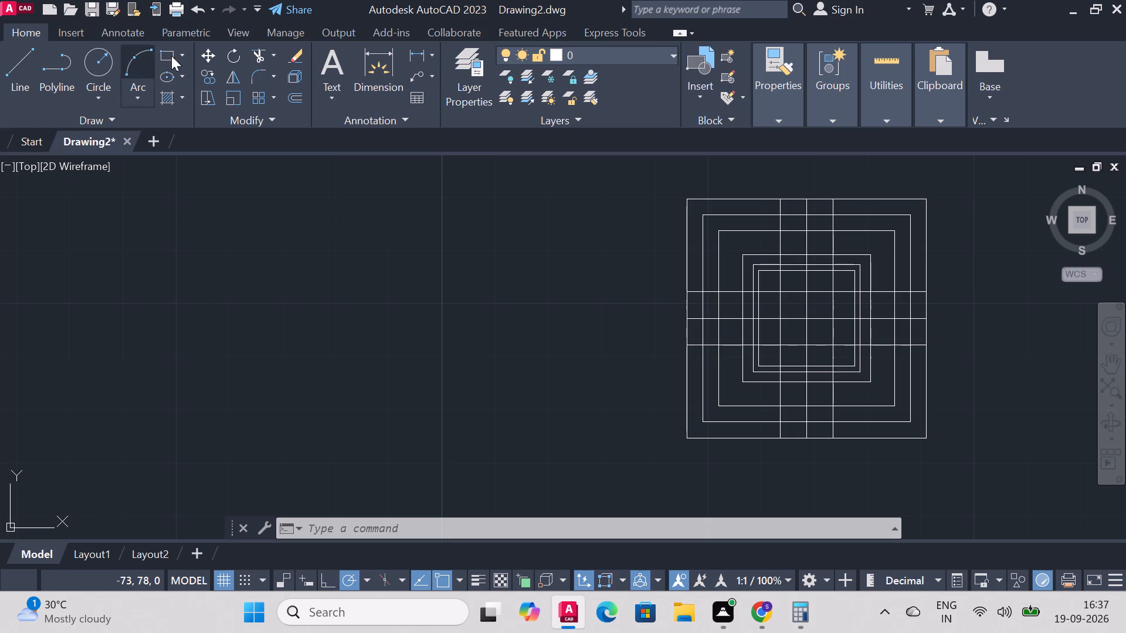
Trim the left sides of the 45, 39 and 33 squares between the 10 square's extended horizontal lines, keeping the centre line.
left_click(260, 63)
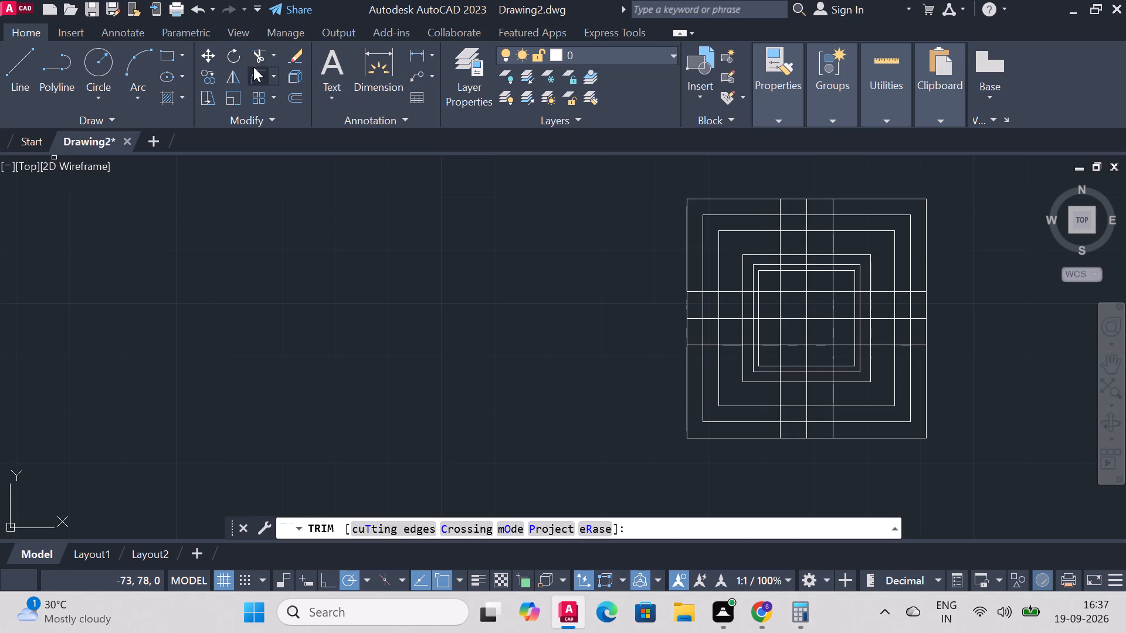
scroll(601, 388, "up", 1)
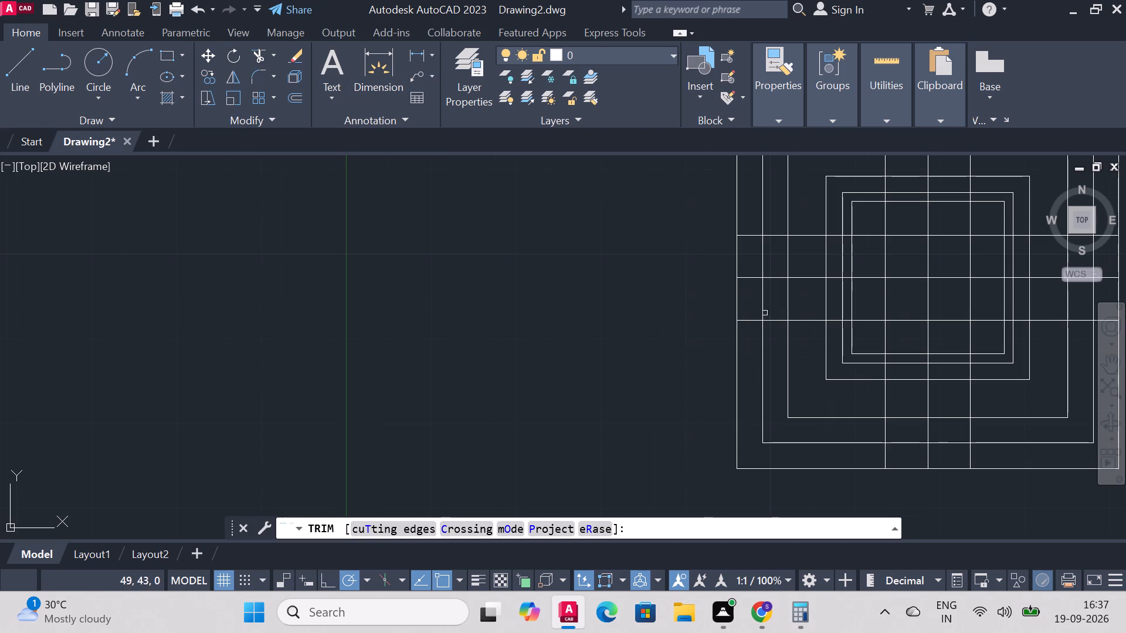
left_click_drag(724, 308, 801, 304)
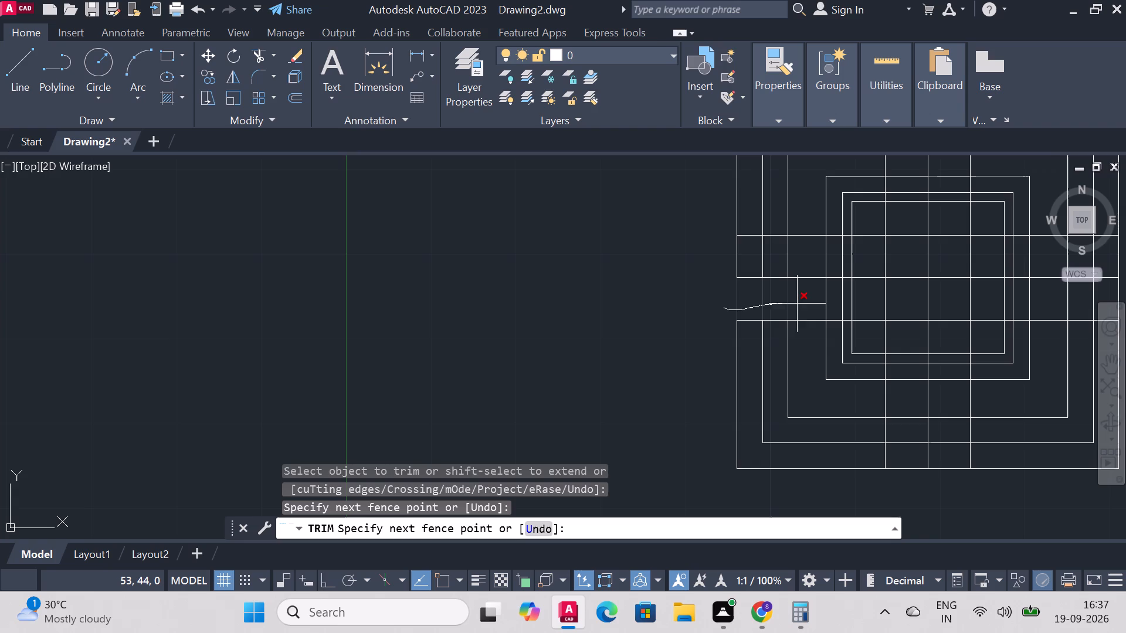
left_click_drag(801, 304, 805, 305)
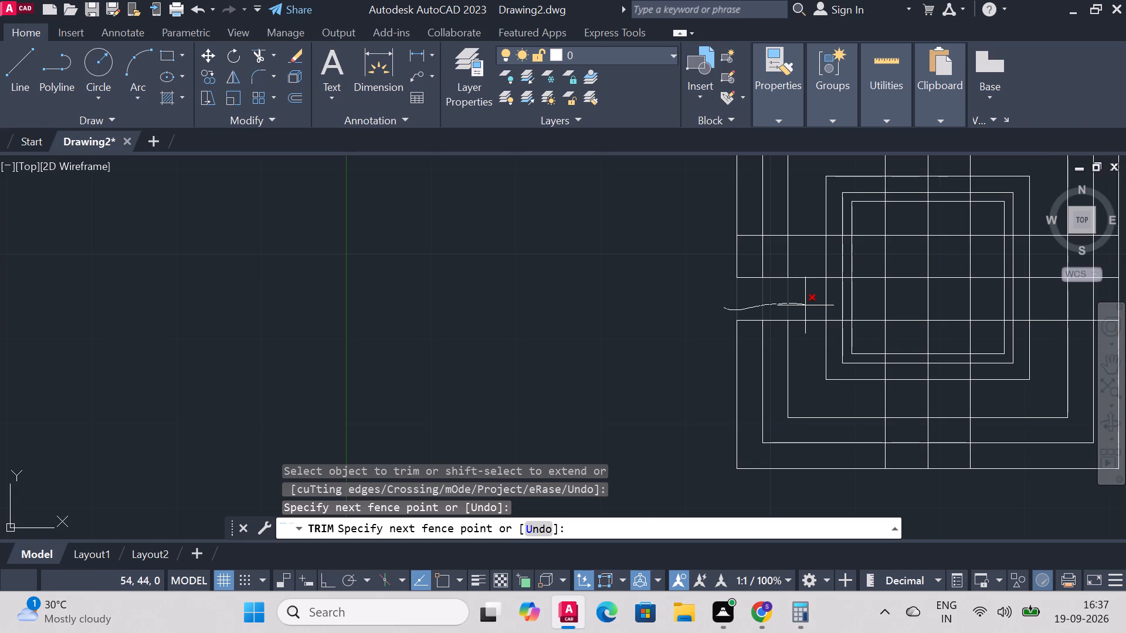
left_click_drag(805, 305, 806, 305)
left_click_drag(798, 254, 748, 258)
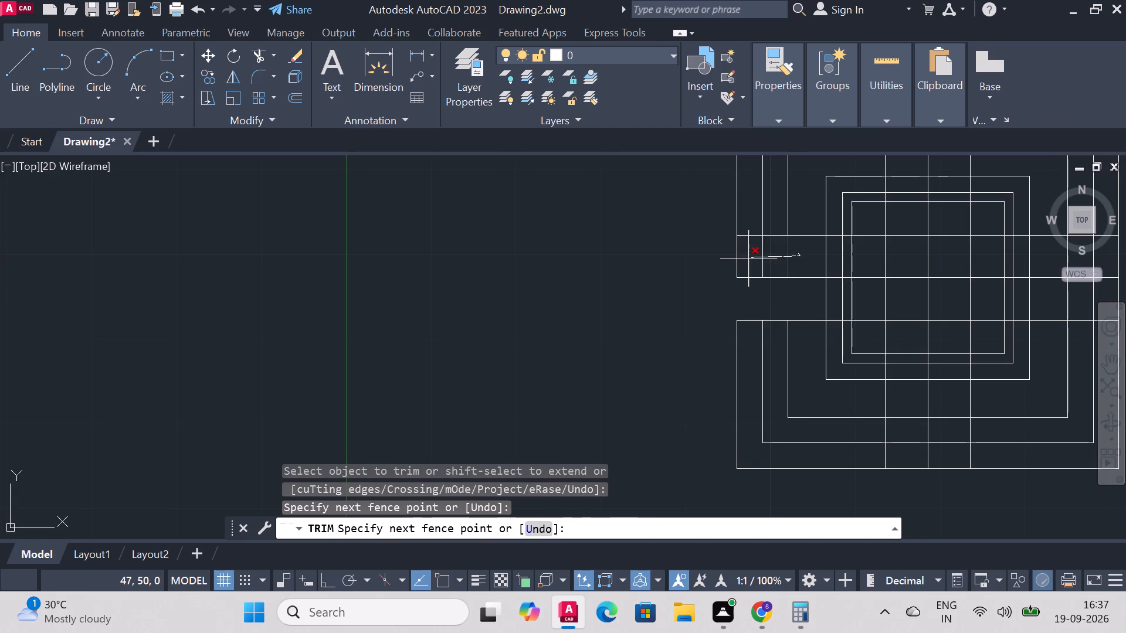
left_click_drag(748, 258, 730, 256)
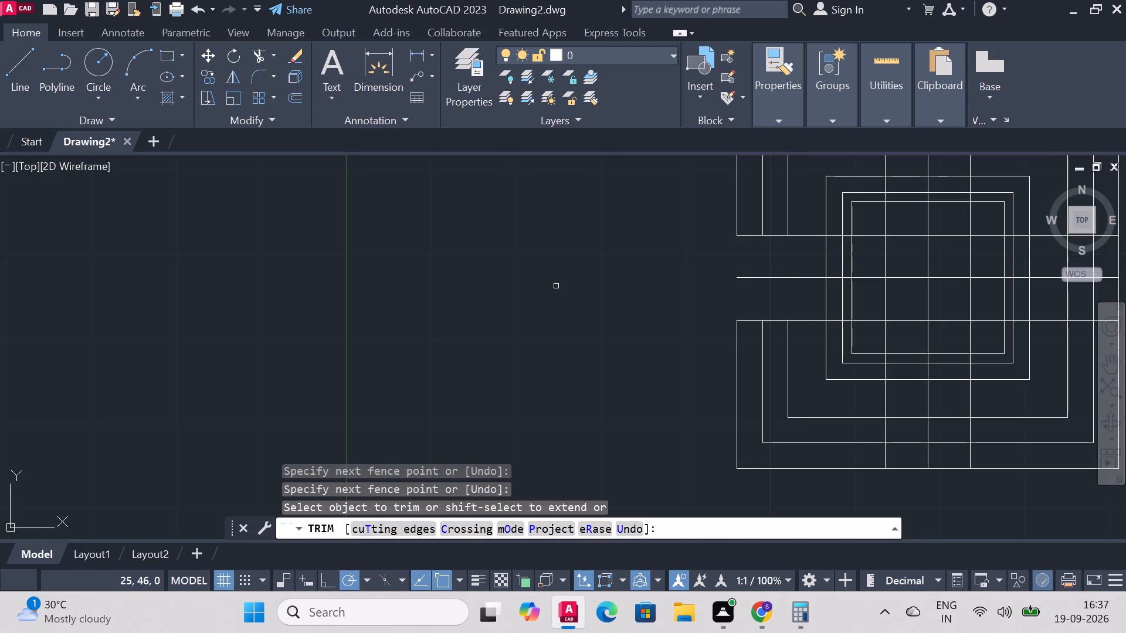
Trim the bottom sides of the 45, 39 and 33 squares between the 10 square's extended vertical lines.
left_click_drag(907, 399, 909, 447)
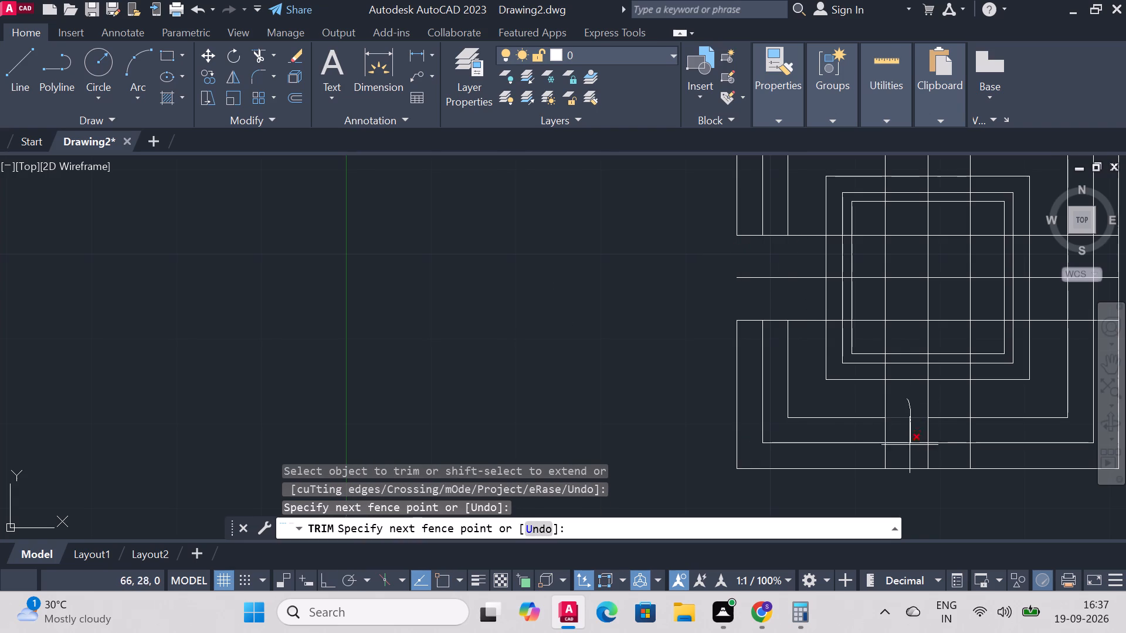
left_click_drag(909, 447, 907, 477)
left_click_drag(949, 409, 951, 418)
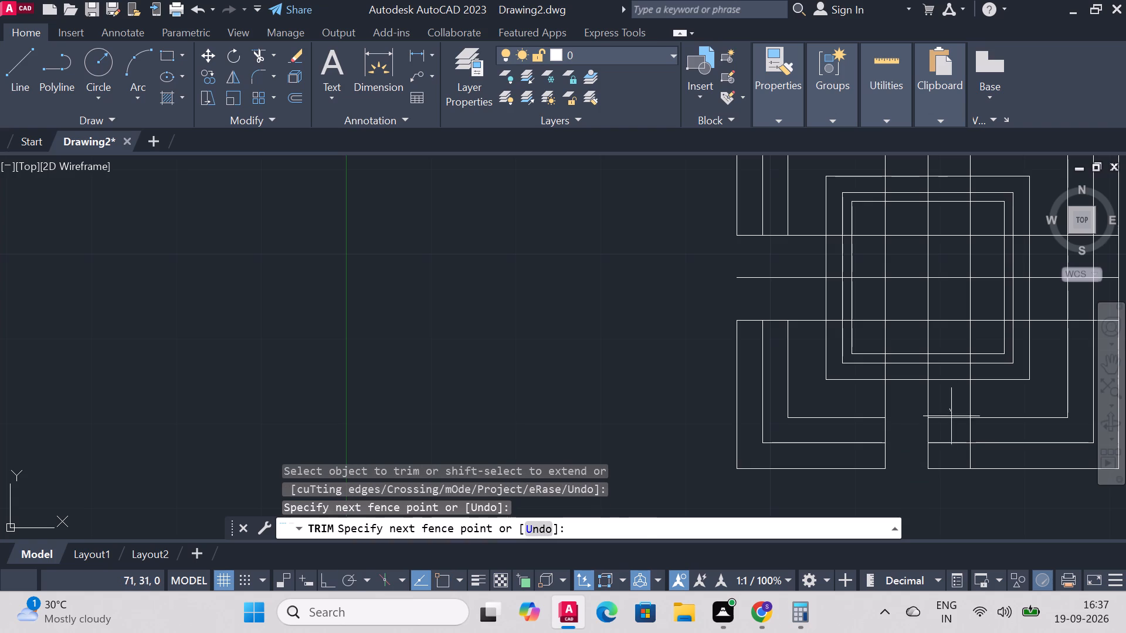
left_click_drag(951, 418, 950, 484)
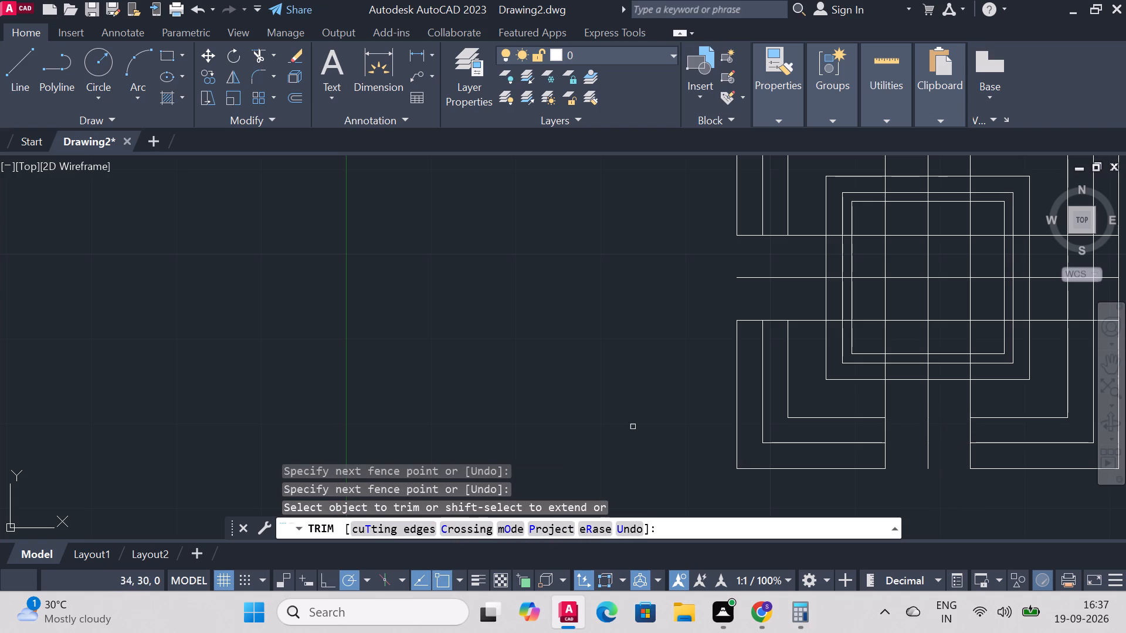
Trim the right sides of the 45, 39 and 33 squares between the 10 square's extended horizontal lines.
scroll(581, 349, "down", 3)
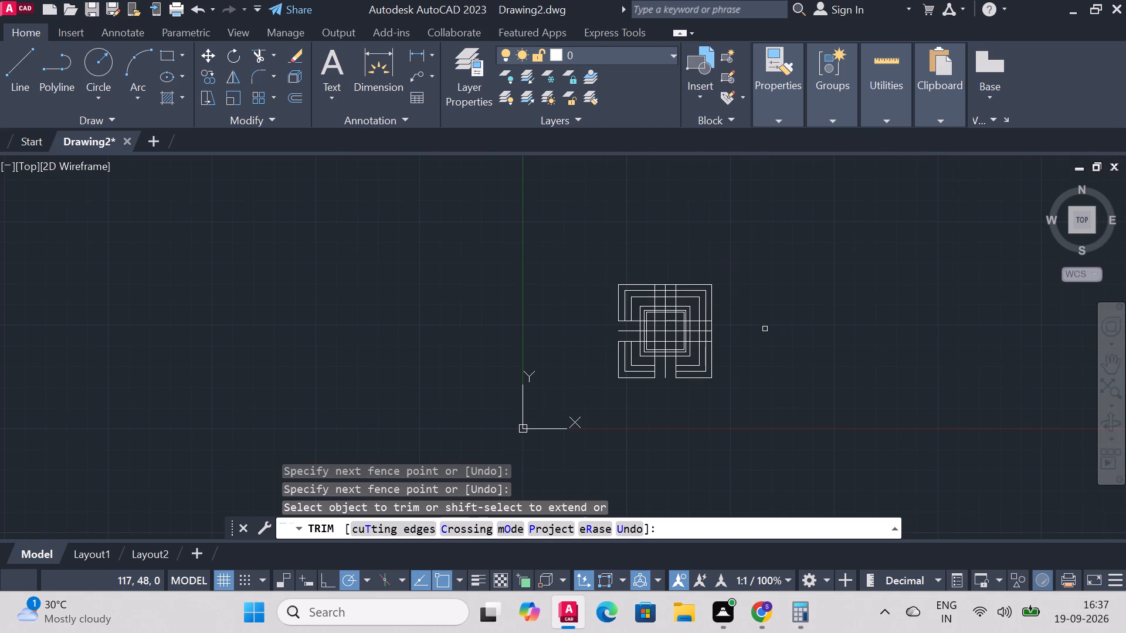
scroll(765, 327, "up", 1)
scroll(617, 352, "up", 2)
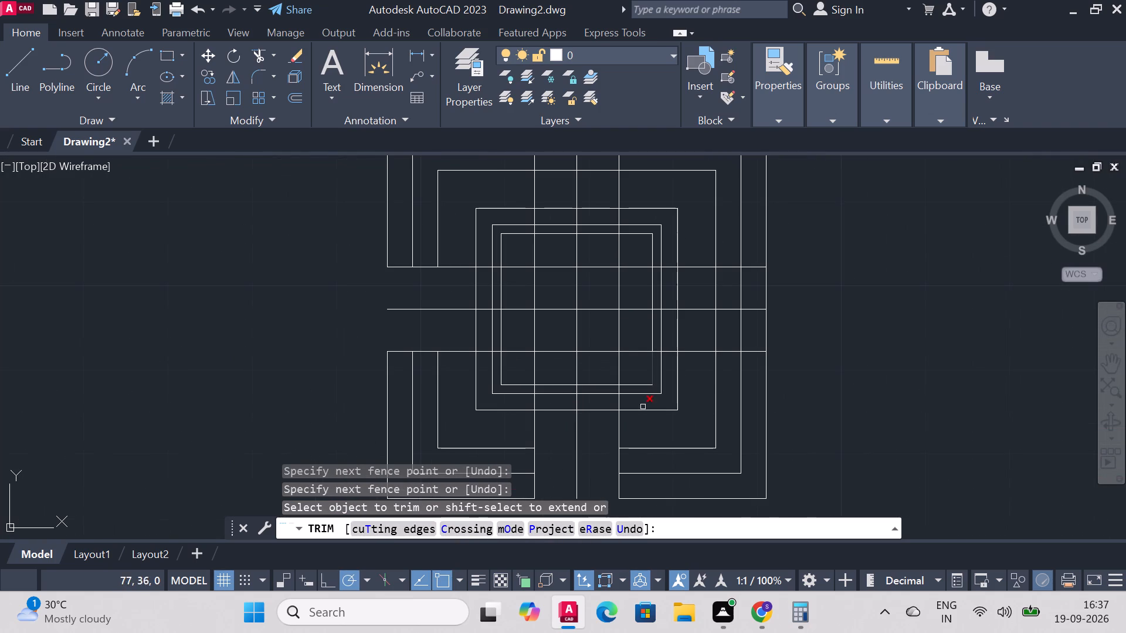
left_click_drag(703, 335, 783, 332)
left_click_drag(700, 288, 795, 290)
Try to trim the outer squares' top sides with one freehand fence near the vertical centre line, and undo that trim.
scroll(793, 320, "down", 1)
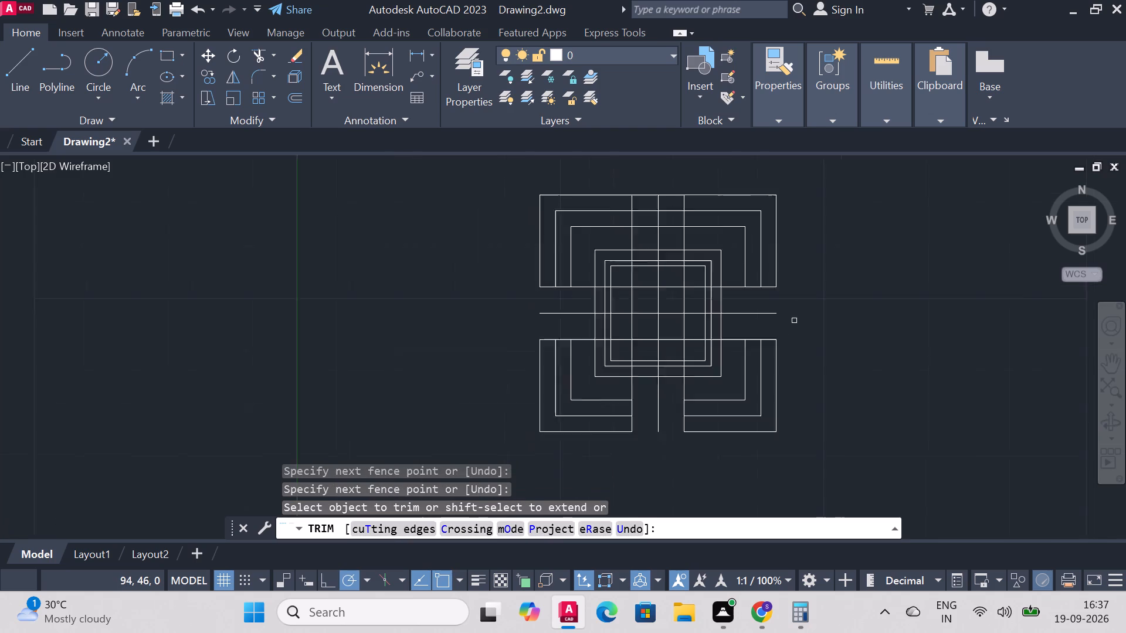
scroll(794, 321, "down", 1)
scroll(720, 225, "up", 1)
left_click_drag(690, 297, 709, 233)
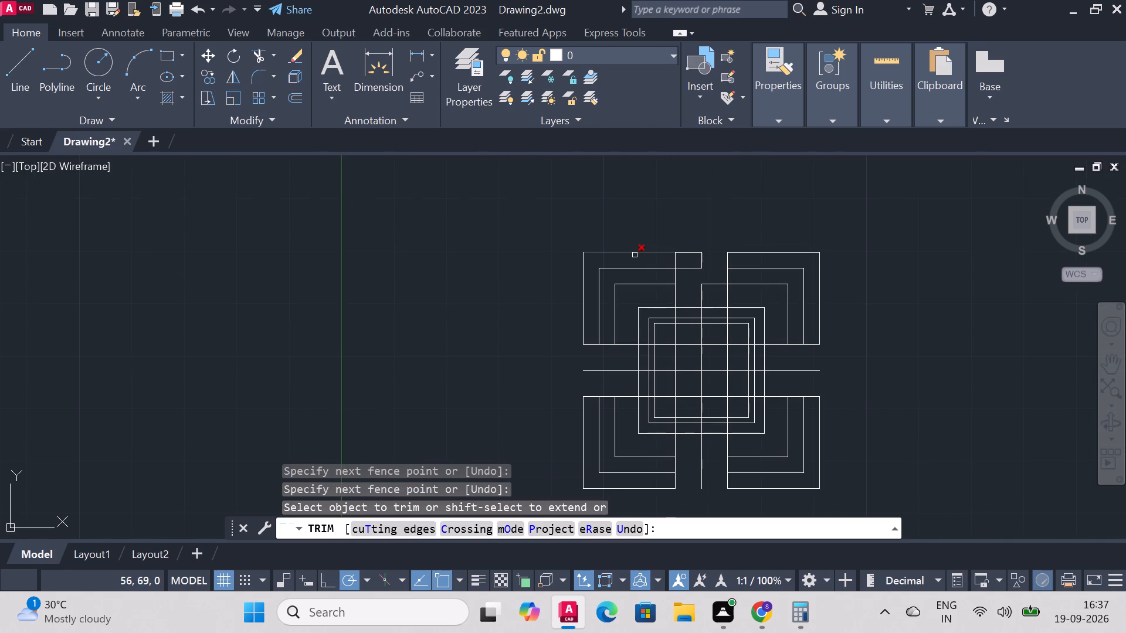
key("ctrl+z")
Trim the top sides of the 45, 39 and 33 squares between the 10 square's extended vertical lines, keeping the centre line.
scroll(641, 291, "down", 2)
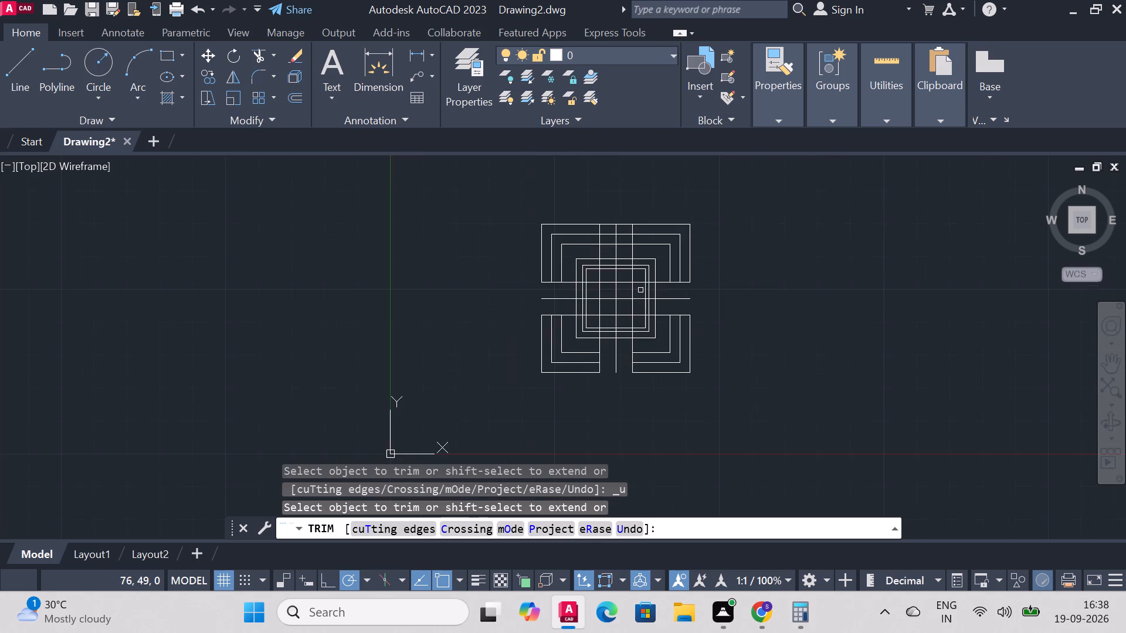
scroll(578, 193, "up", 2)
left_click_drag(650, 339, 656, 307)
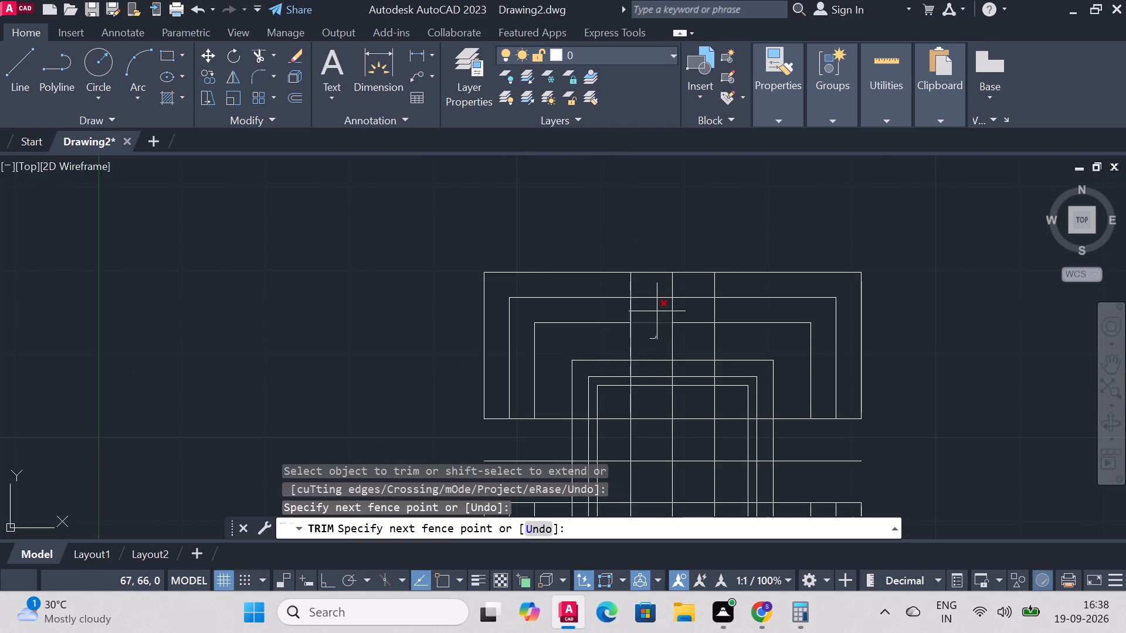
left_click_drag(656, 307, 650, 259)
left_click_drag(688, 256, 695, 287)
left_click_drag(695, 287, 695, 338)
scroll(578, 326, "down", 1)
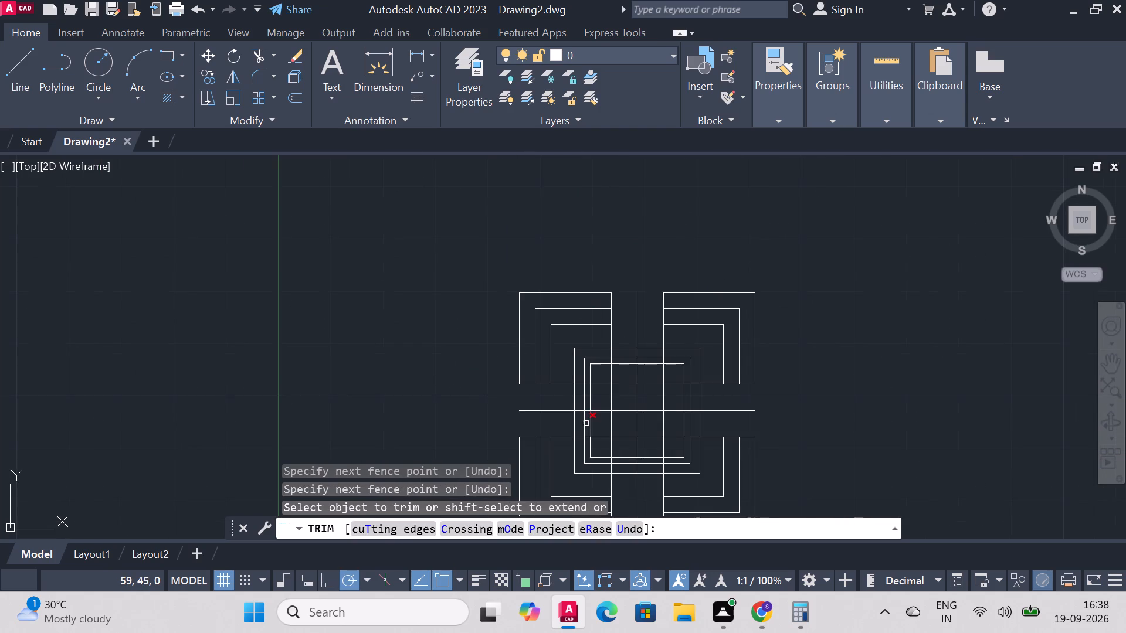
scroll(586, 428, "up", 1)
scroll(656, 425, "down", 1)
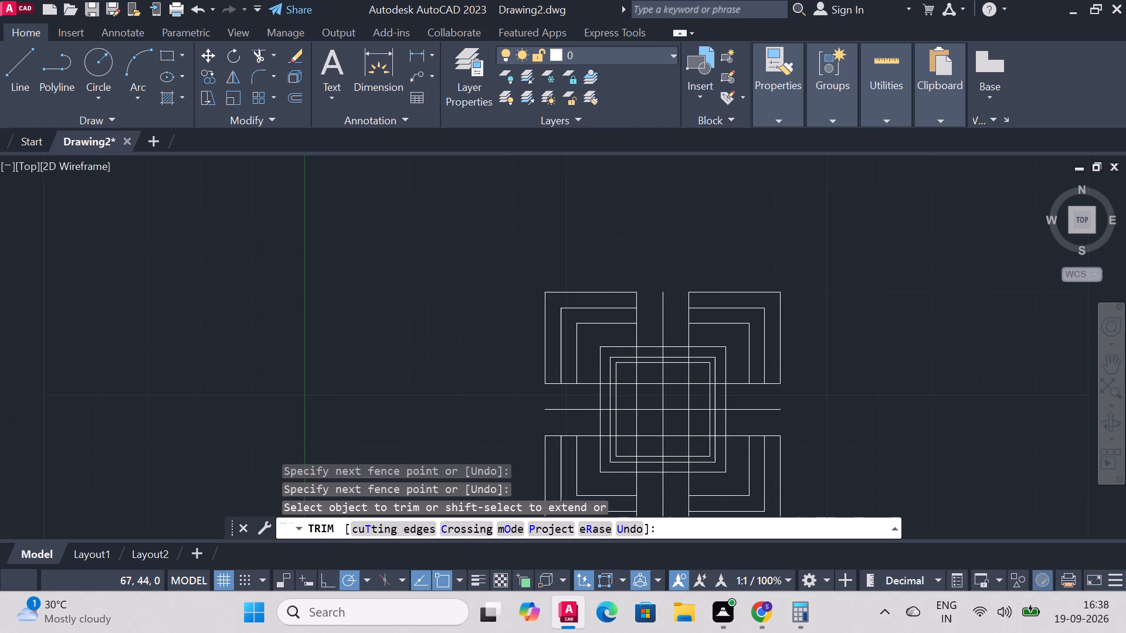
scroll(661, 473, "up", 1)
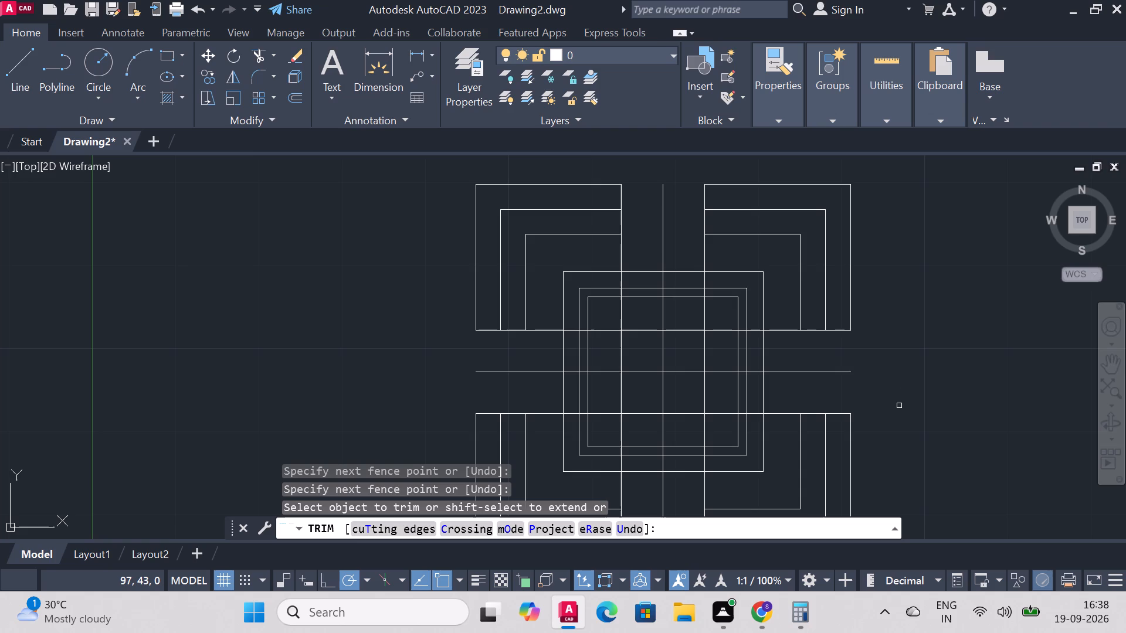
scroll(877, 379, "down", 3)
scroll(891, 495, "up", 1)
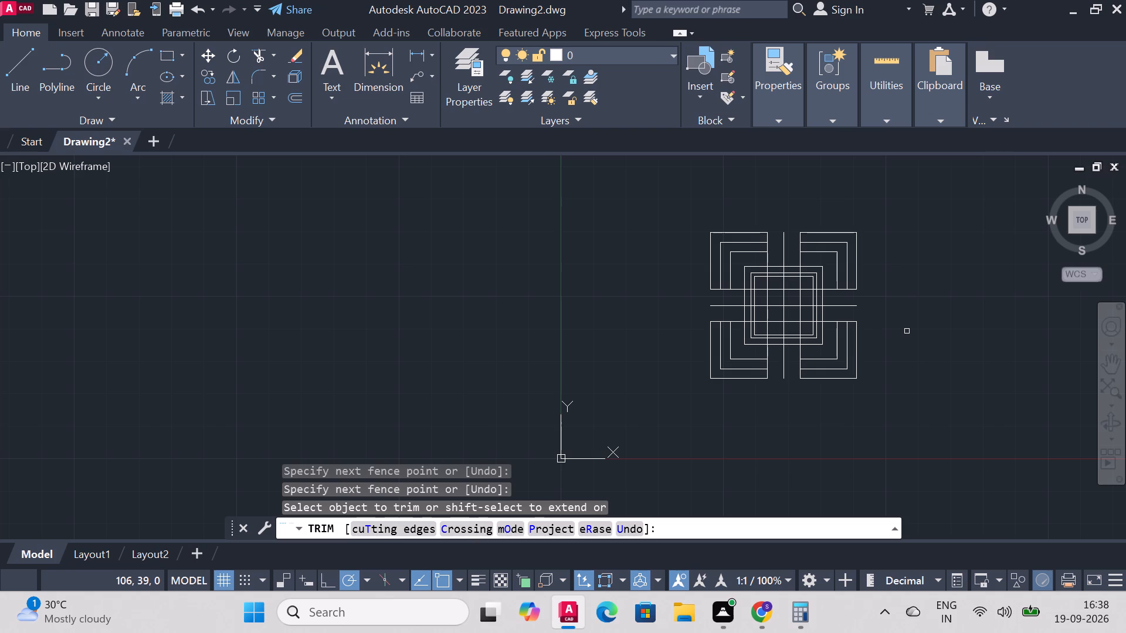
Fillet the lower-right corner of the 45 square with radius 3.
left_click(263, 81)
scroll(942, 433, "up", 2)
scroll(769, 396, "down", 2)
scroll(777, 323, "up", 1)
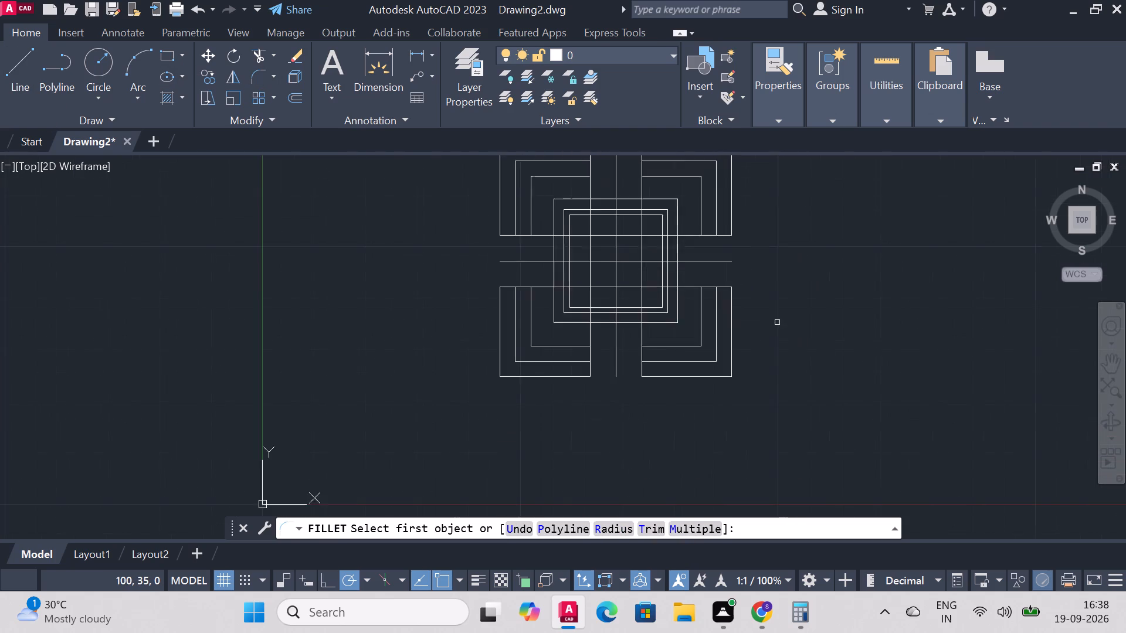
scroll(777, 322, "up", 1)
left_click(704, 387)
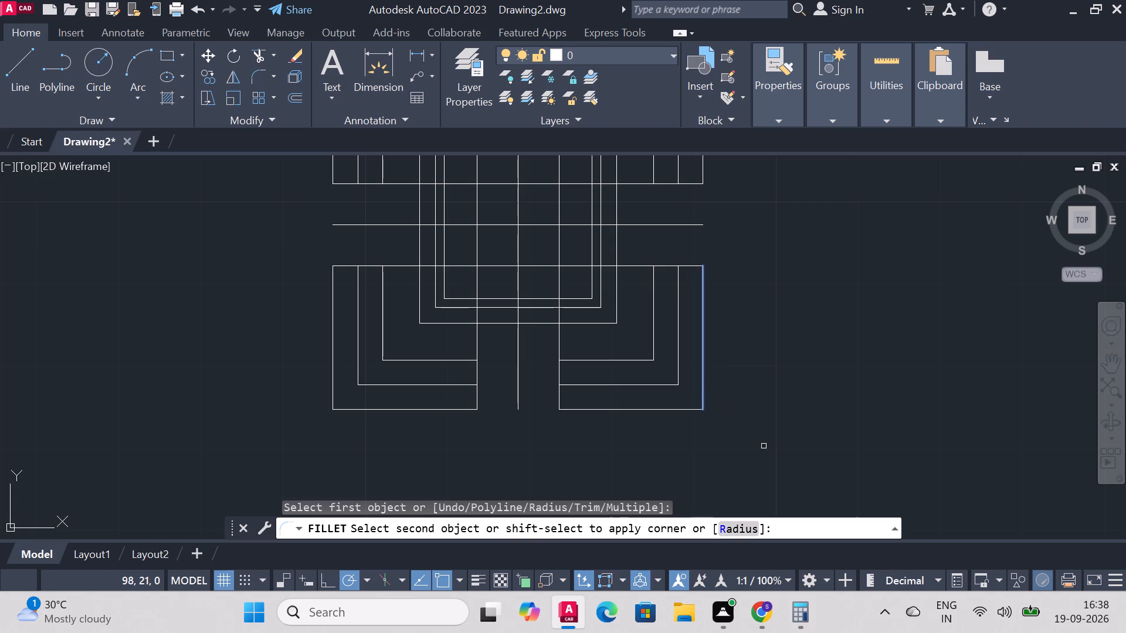
key("r")
key("Return")
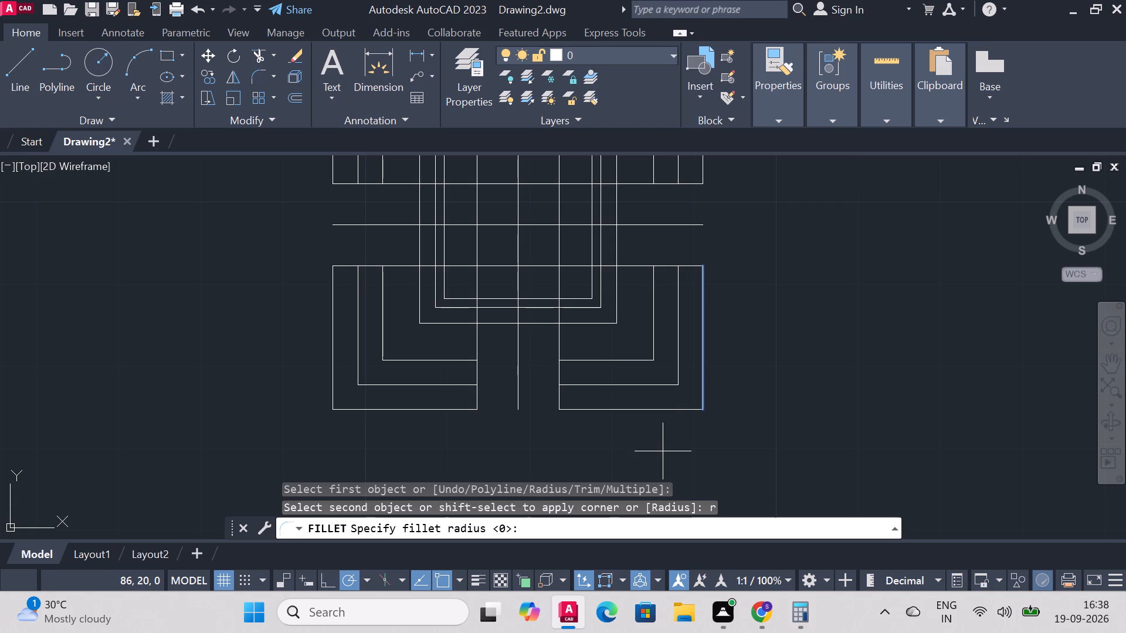
key("3")
key("Return")
left_click(670, 412)
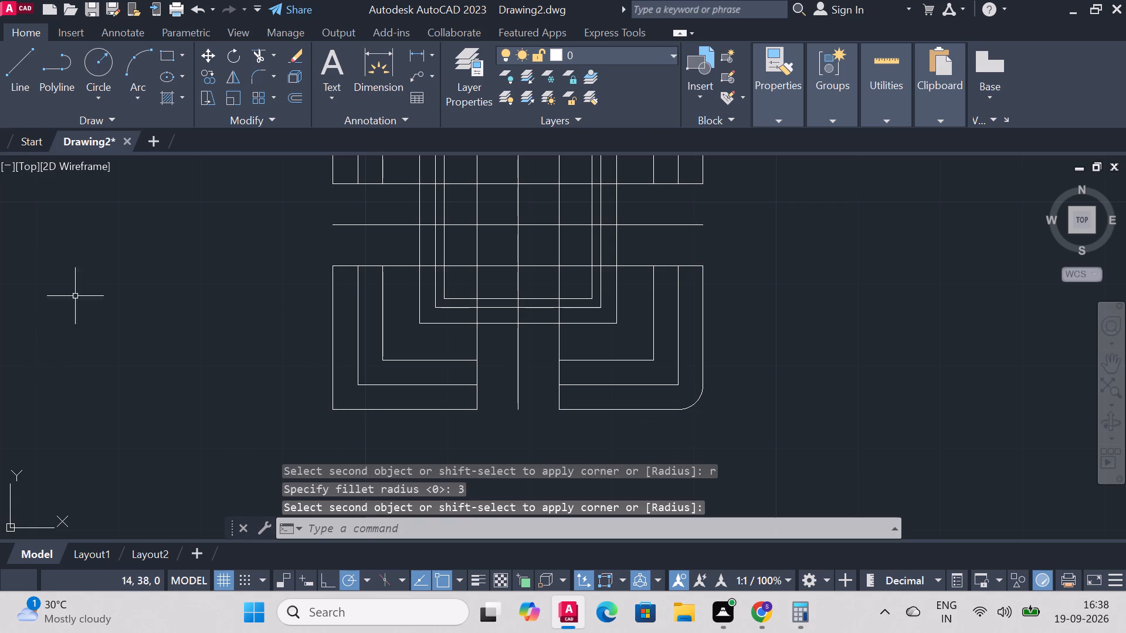
Fillet the lower-left corner of the 45 square with the same radius of 3.
right_click(93, 282)
left_click(163, 244)
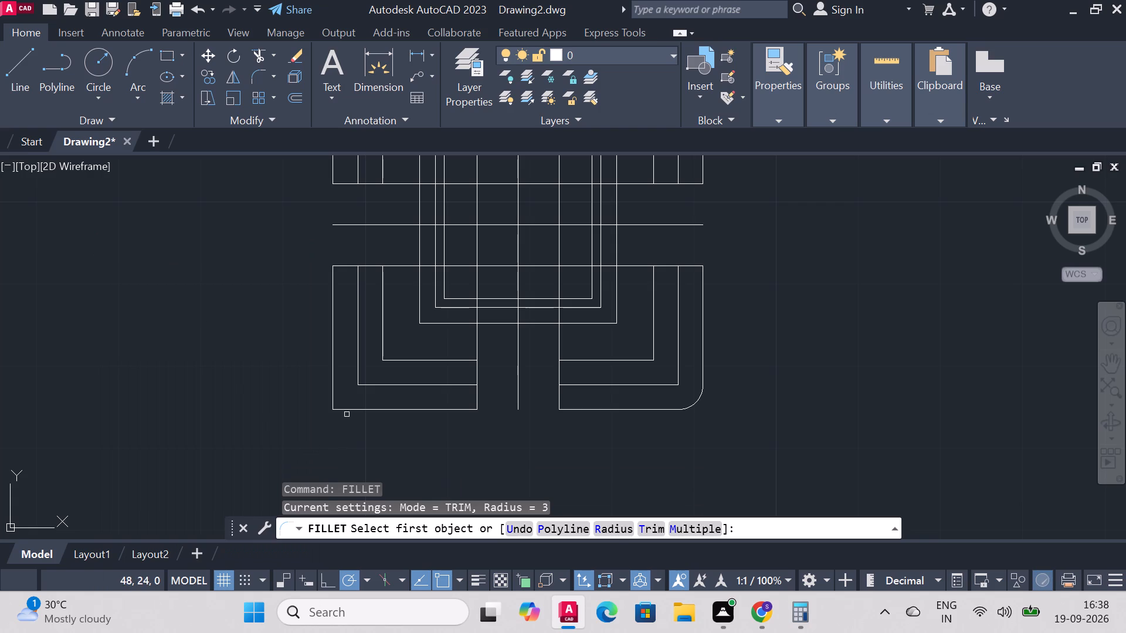
left_click(352, 411)
left_click(333, 391)
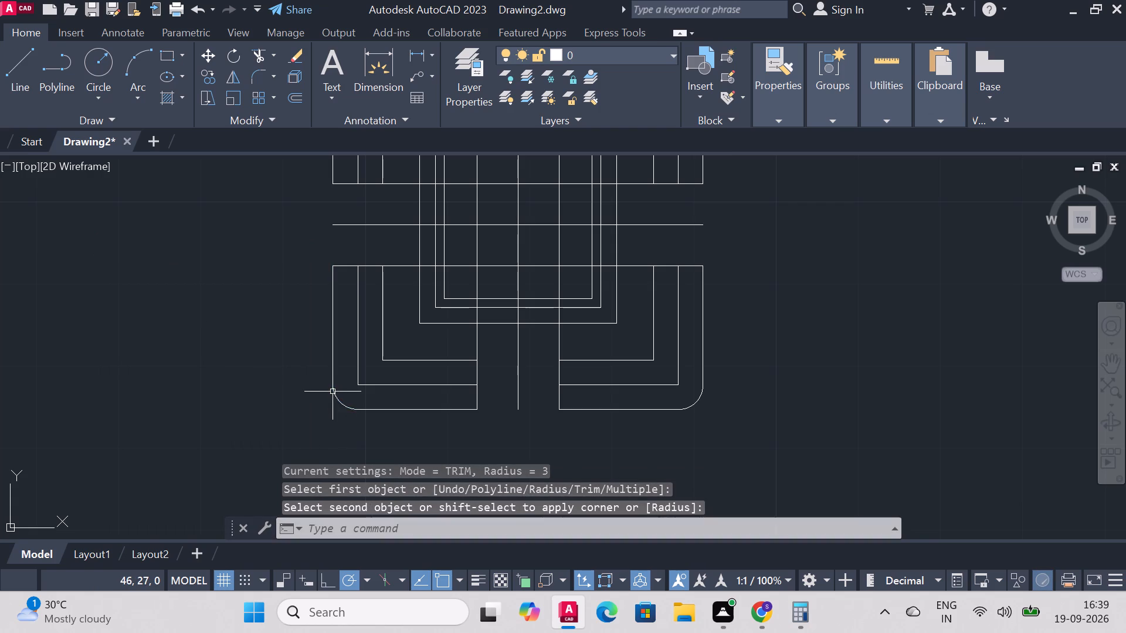
Fillet the upper-right and upper-left corners of the 45 square with radius 3.
scroll(785, 249, "down", 3)
scroll(799, 192, "up", 3)
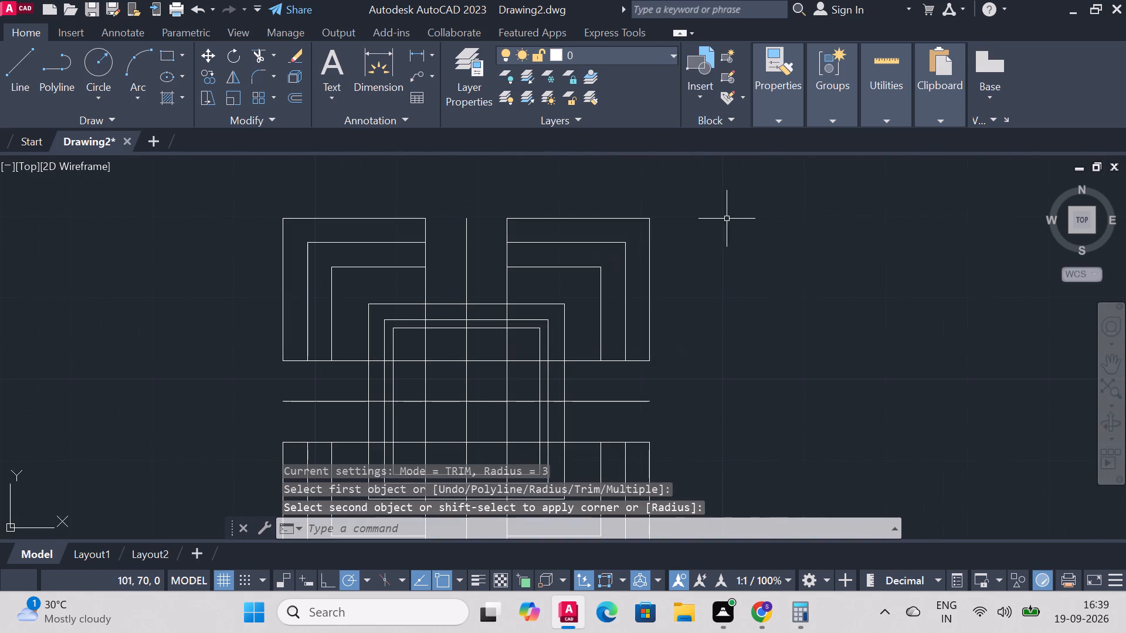
right_click(779, 233)
left_click(842, 243)
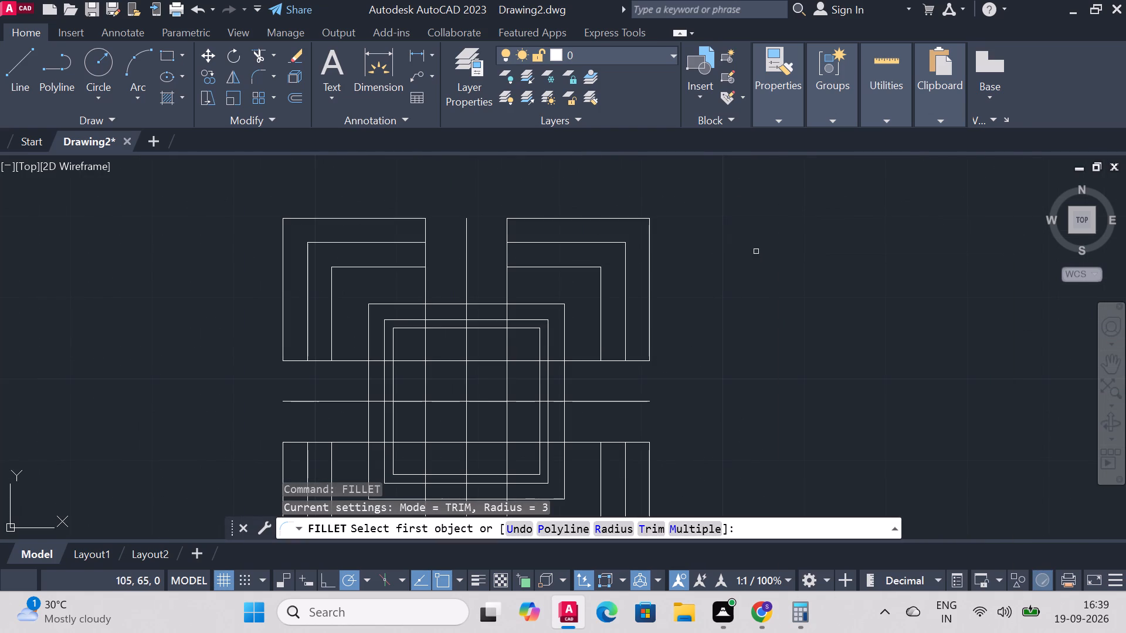
left_click(651, 241)
left_click(632, 220)
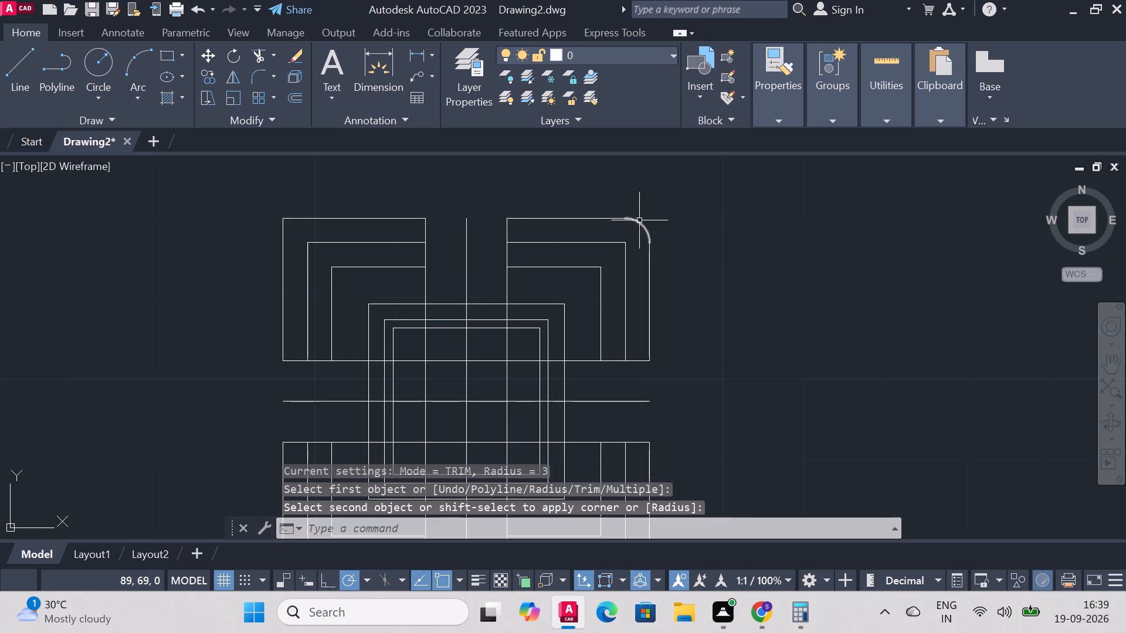
right_click(738, 250)
left_click(781, 243)
left_click(318, 218)
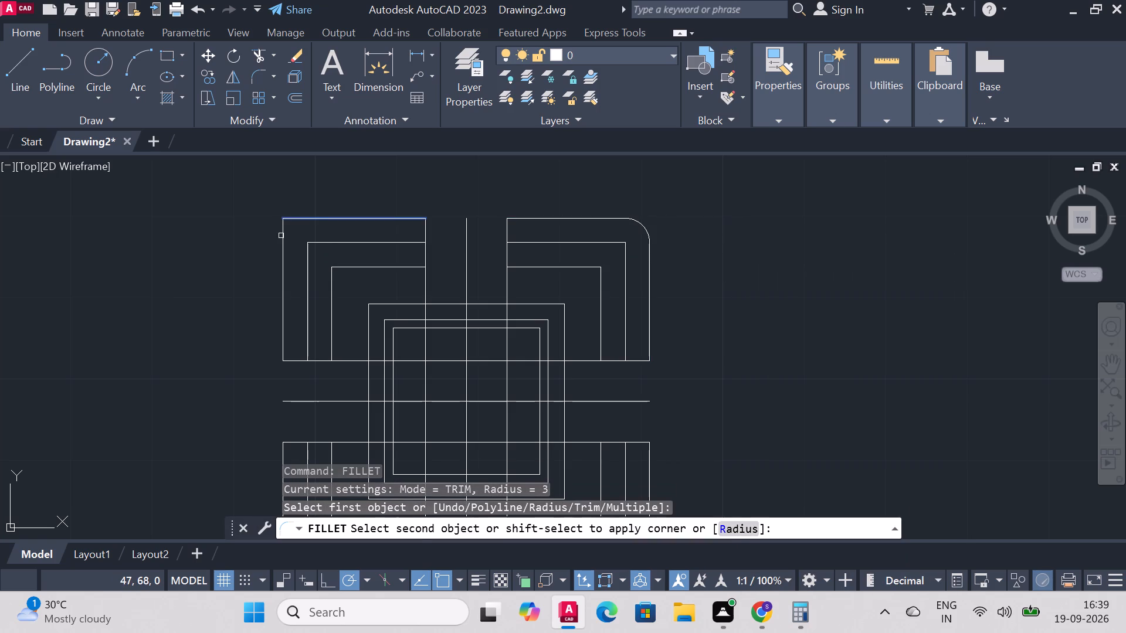
left_click(283, 236)
Fillet the upper-right corner of the 39 square with radius 1.5.
right_click(796, 285)
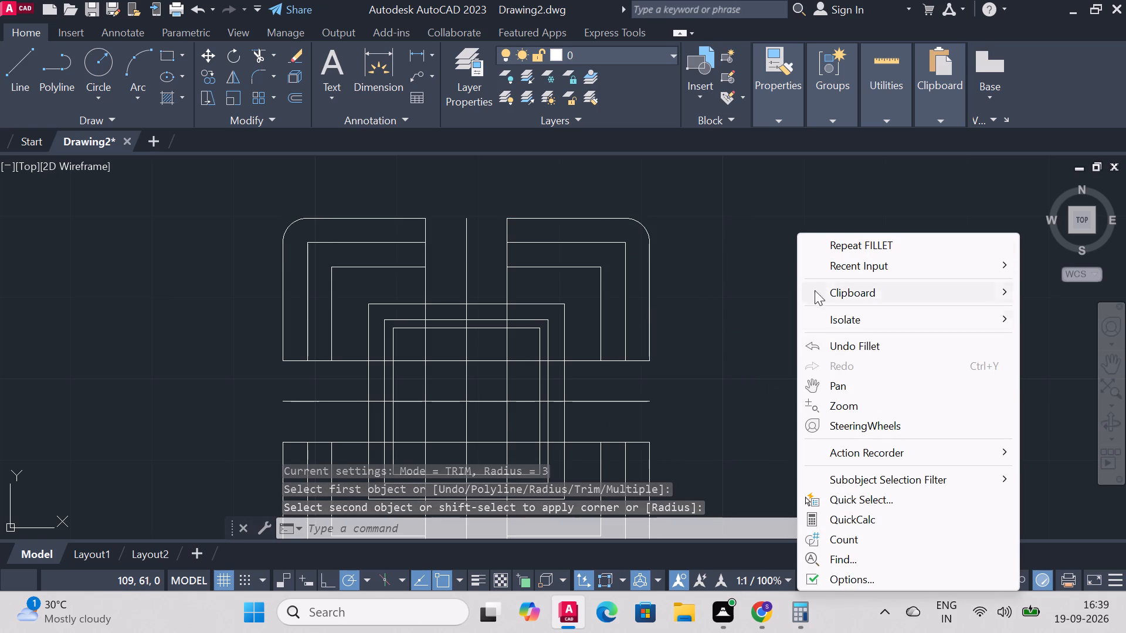
left_click(837, 253)
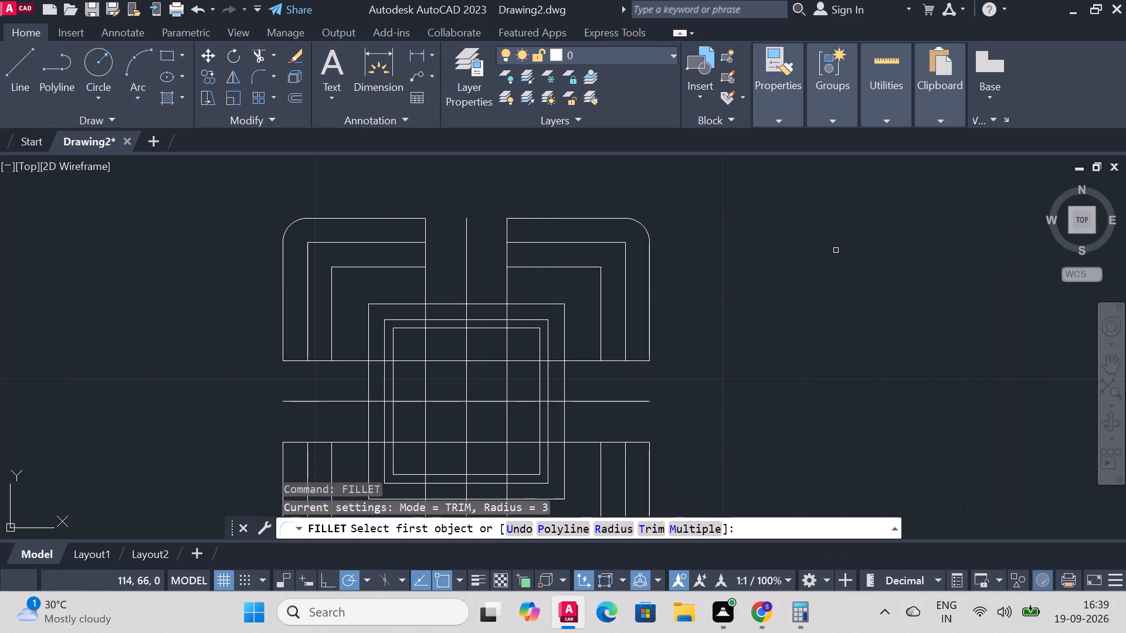
left_click(626, 257)
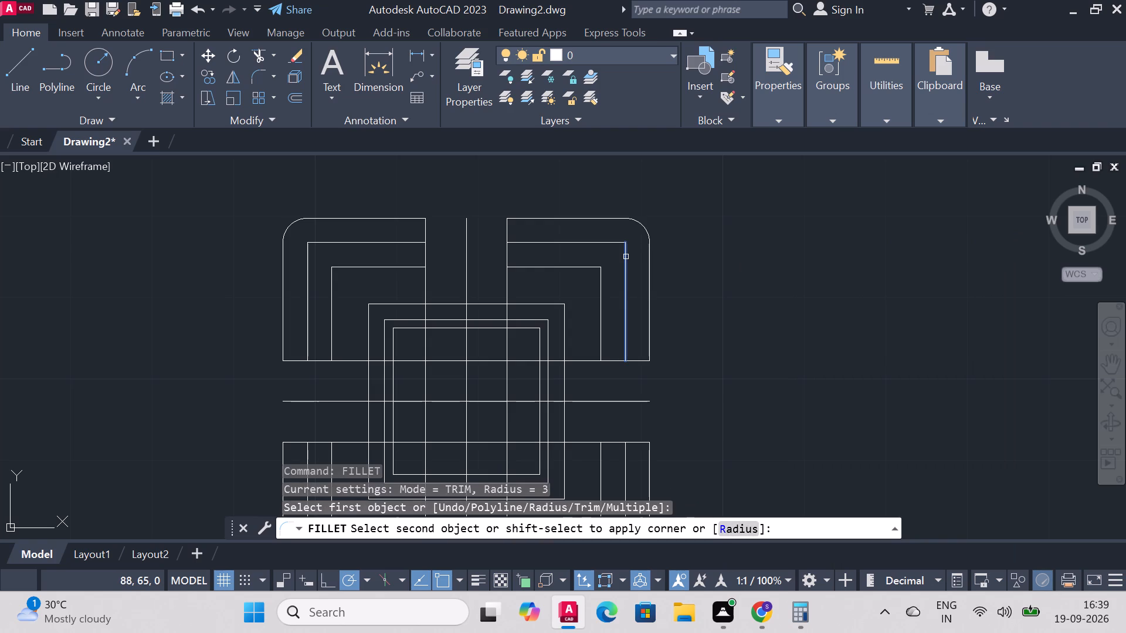
key("r")
key("Return")
key("1")
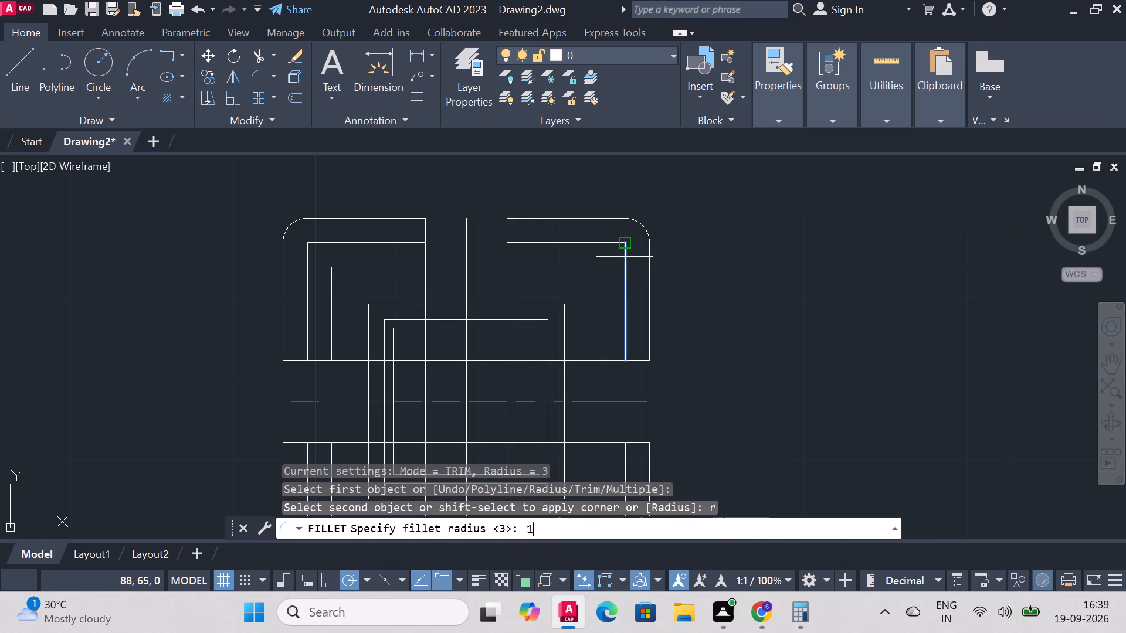
type(".5")
key("Return")
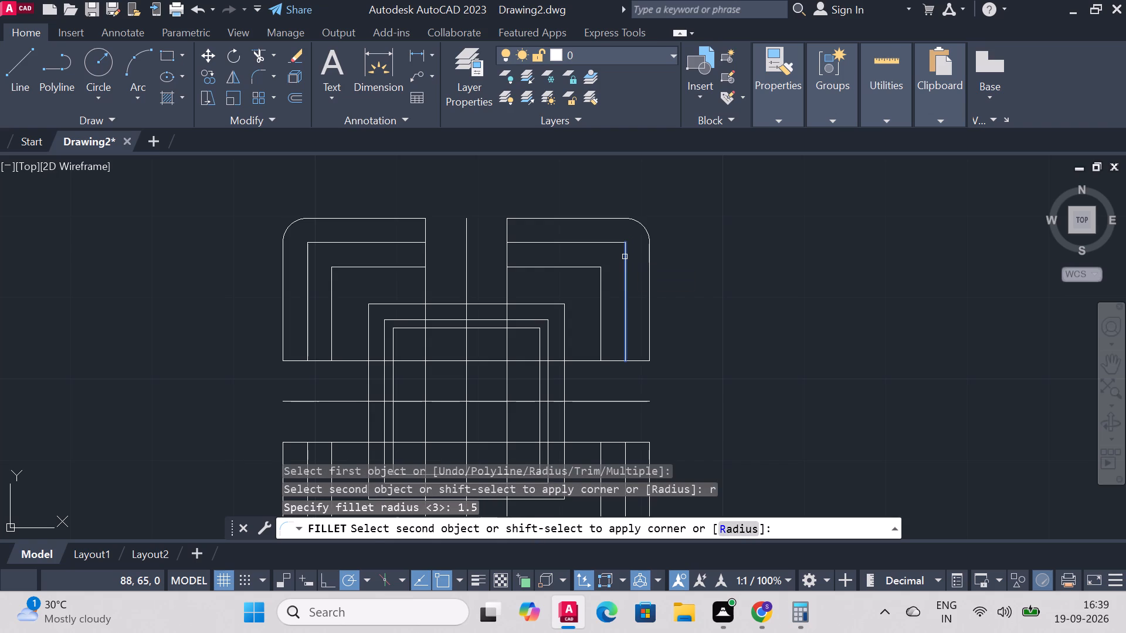
left_click(606, 243)
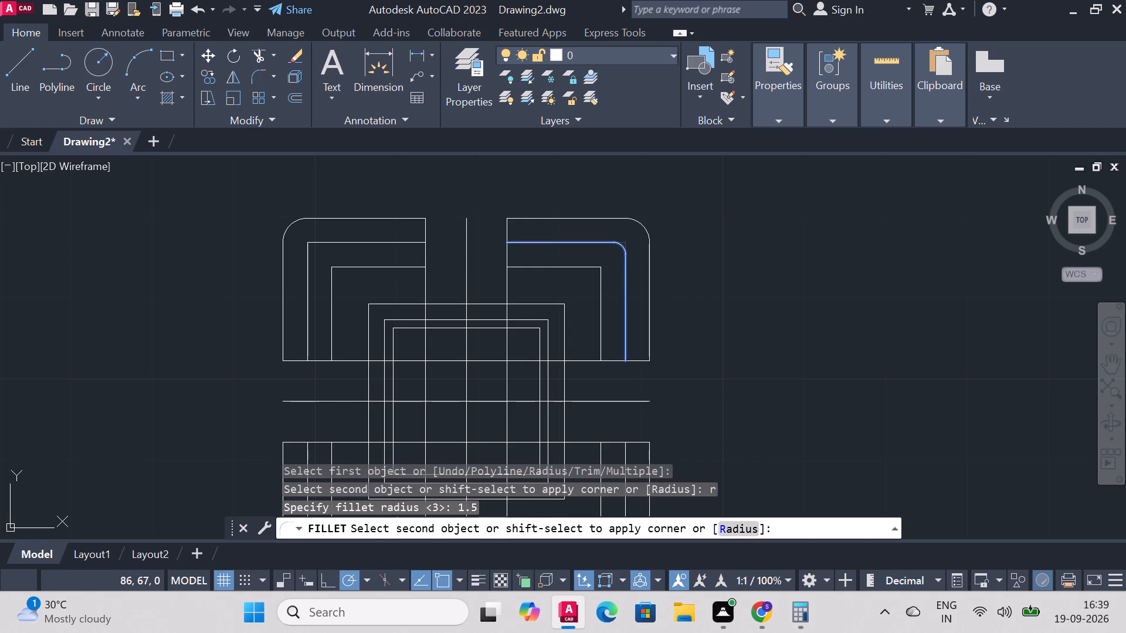
Fillet the upper-left corner of the 39 square with the same radius of 1.5.
right_click(791, 260)
left_click(864, 245)
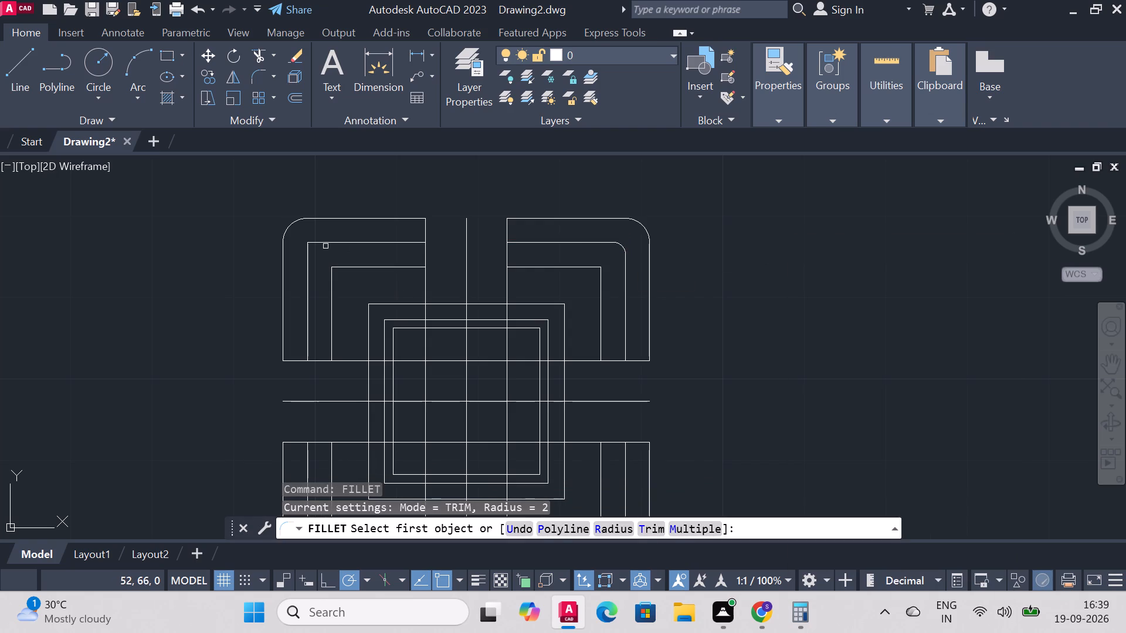
left_click(328, 242)
left_click(310, 258)
Fillet the lower-right corner of the 39 square with the same radius of 1.5.
scroll(543, 229, "down", 1)
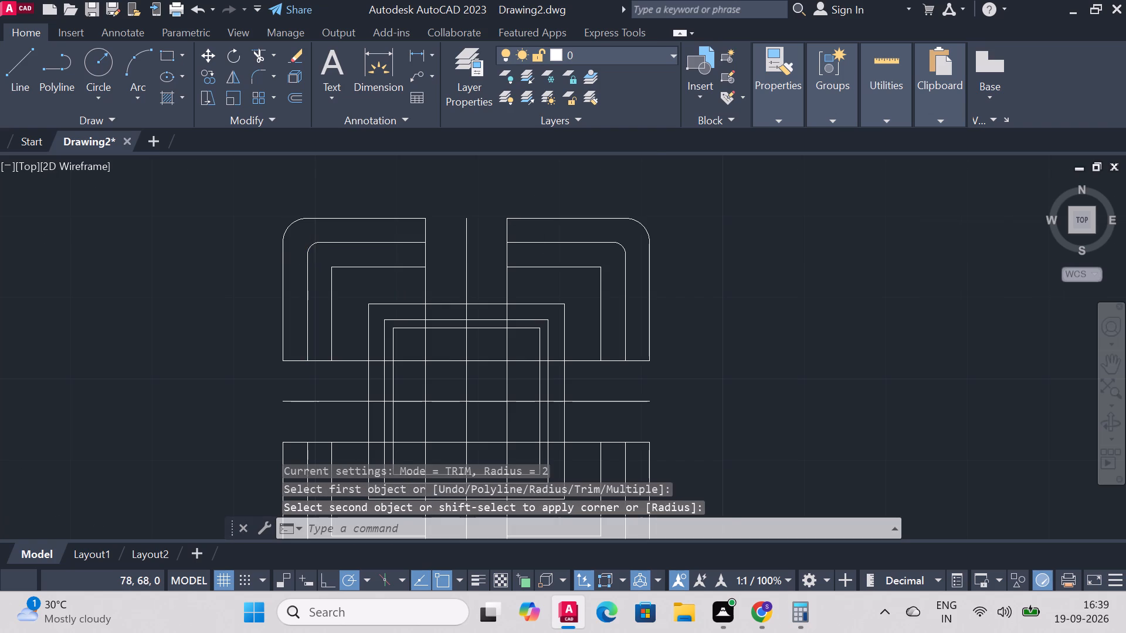
right_click(710, 376)
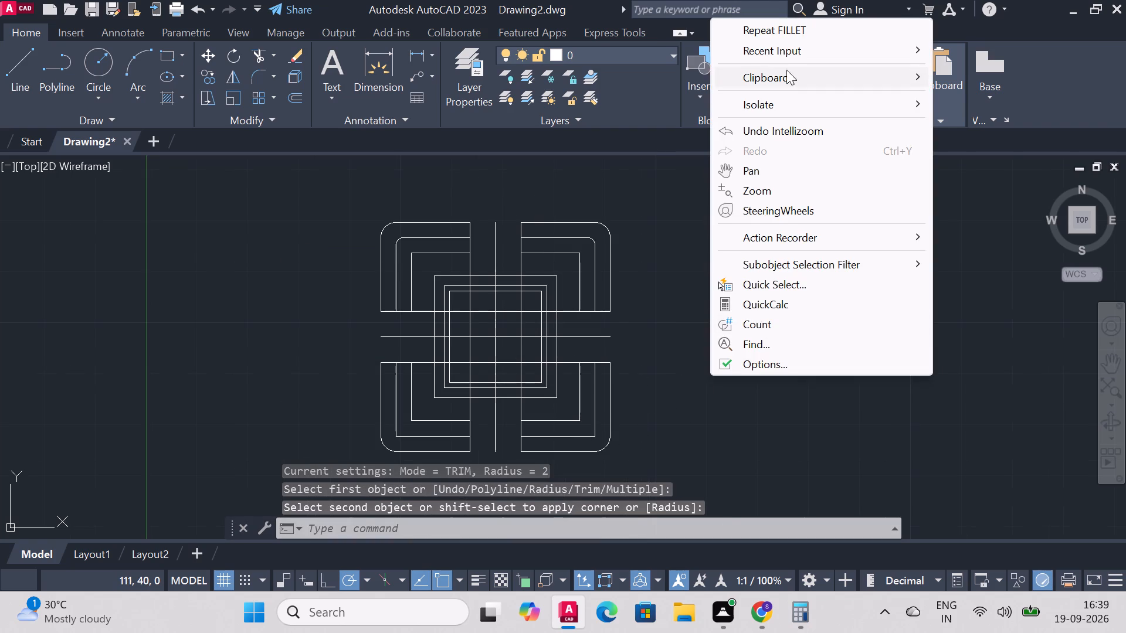
left_click(786, 33)
left_click(598, 425)
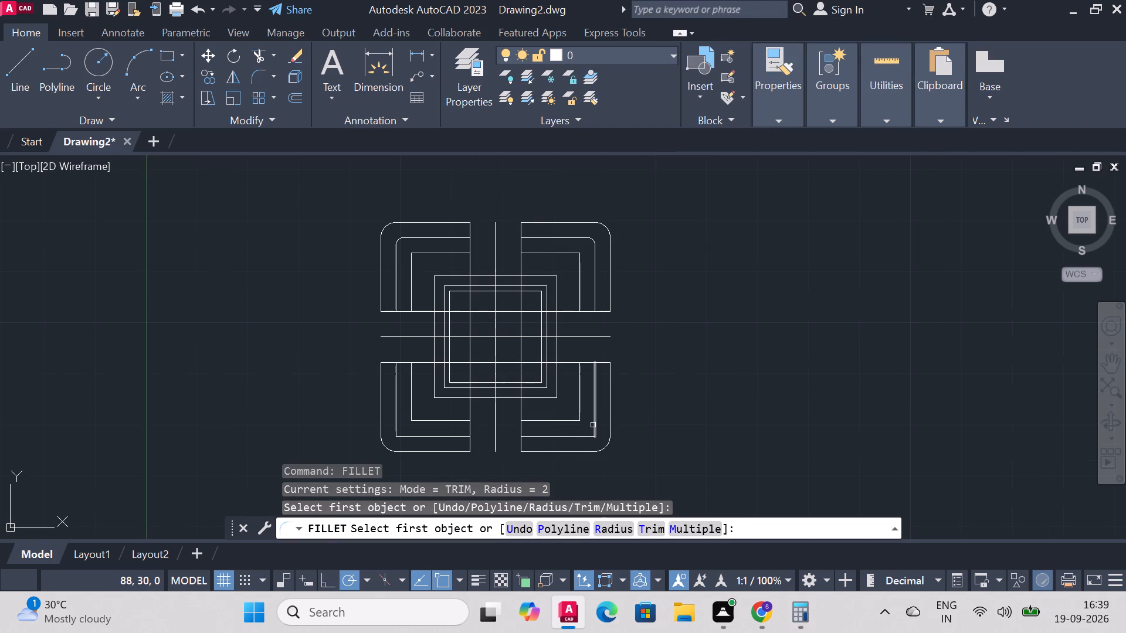
left_click(593, 425)
left_click(569, 439)
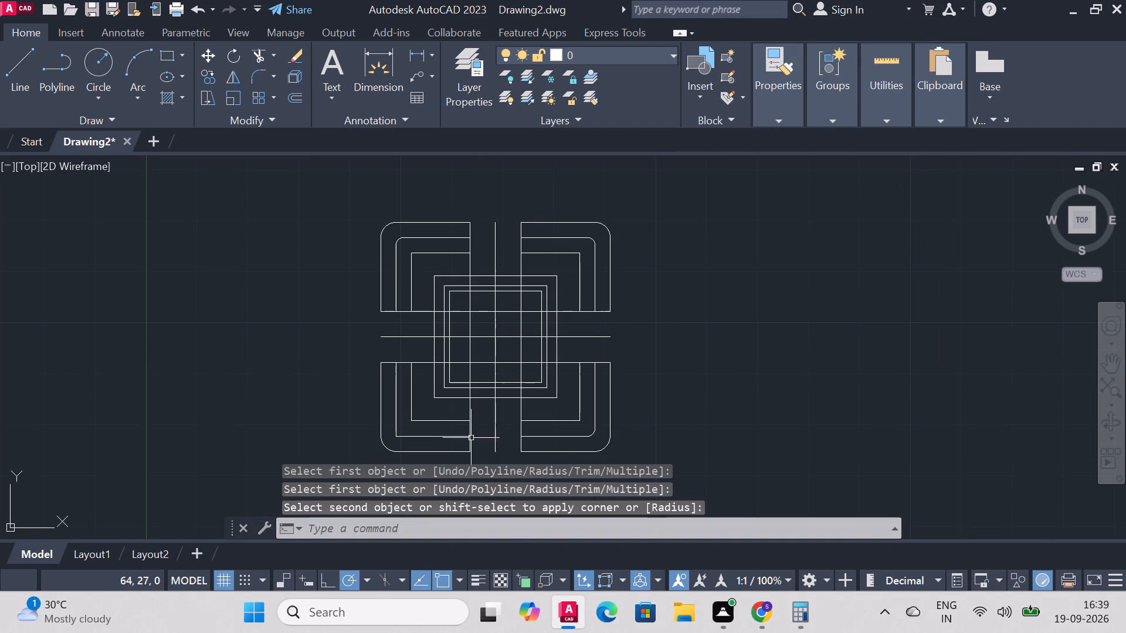
Fillet the lower-left corner of the 39 square with the same radius of 1.5.
scroll(314, 466, "up", 2)
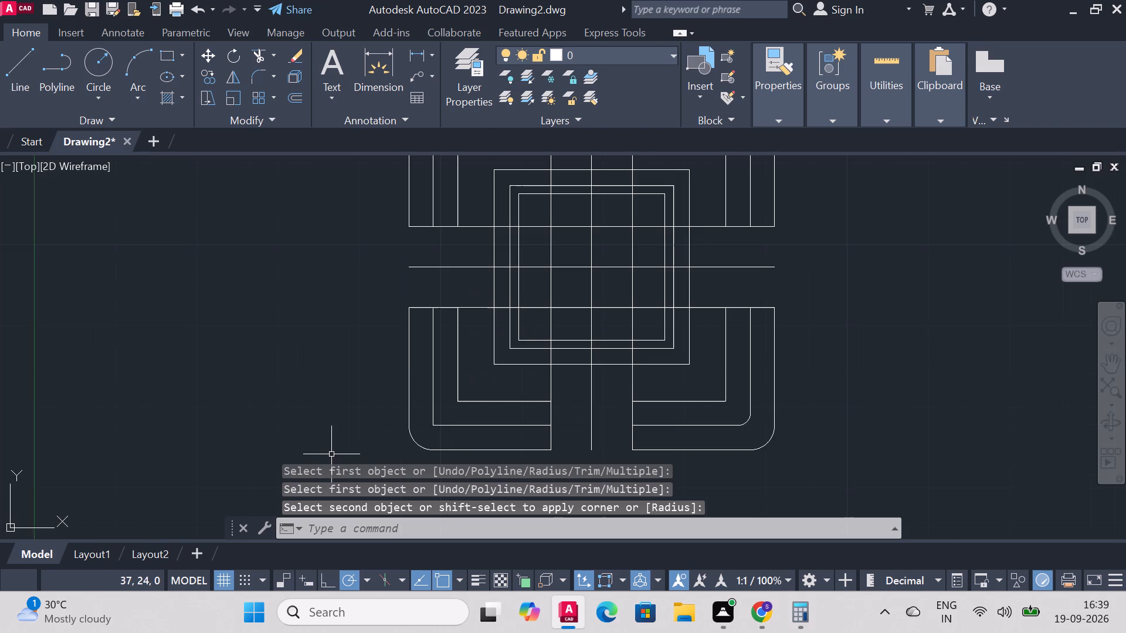
scroll(331, 454, "up", 1)
right_click(249, 389)
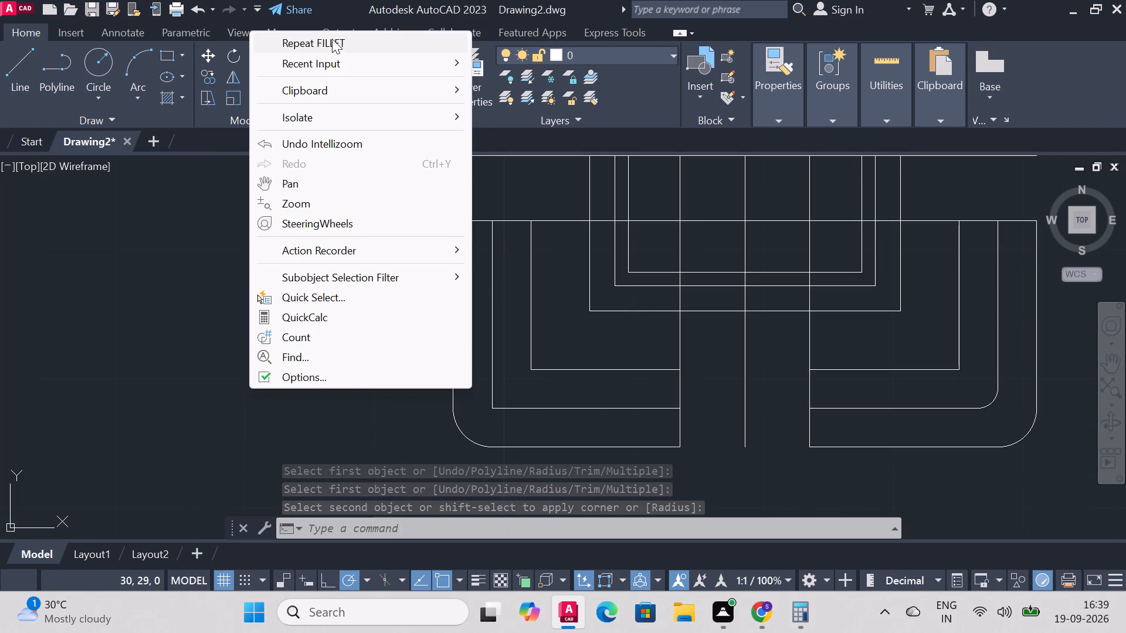
left_click(331, 35)
left_click(523, 409)
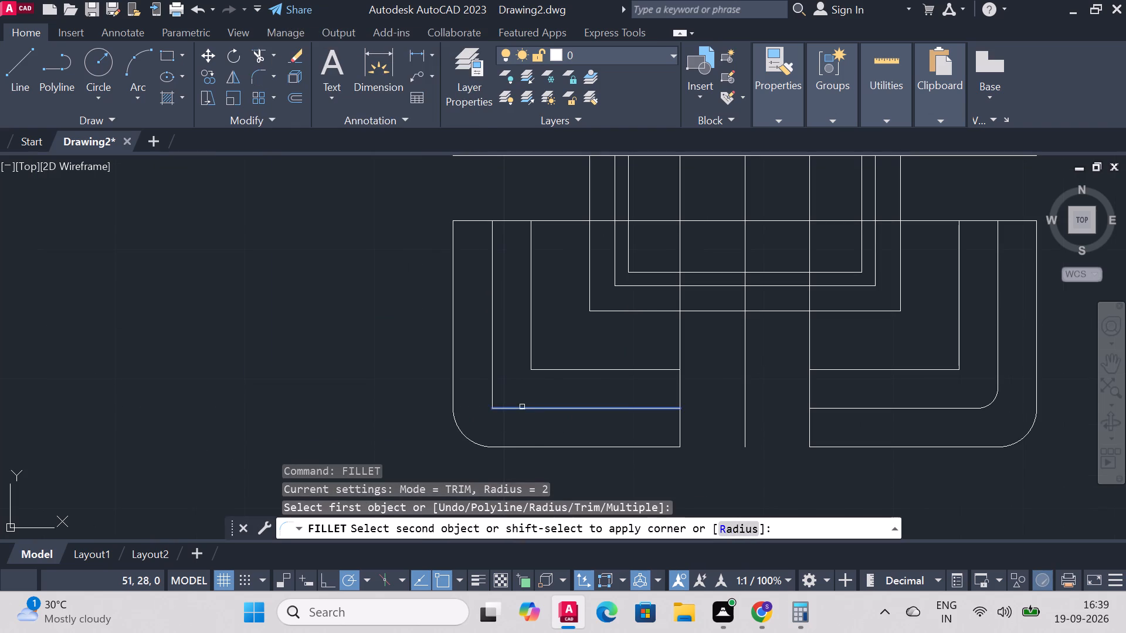
left_click(491, 380)
right_click(259, 353)
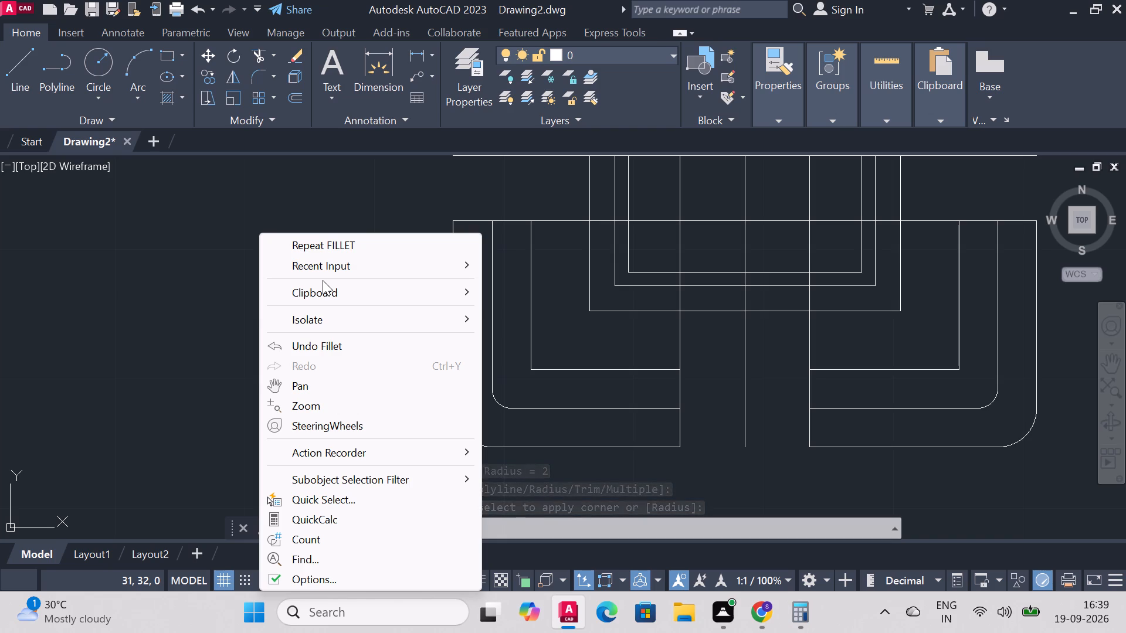
key("Escape")
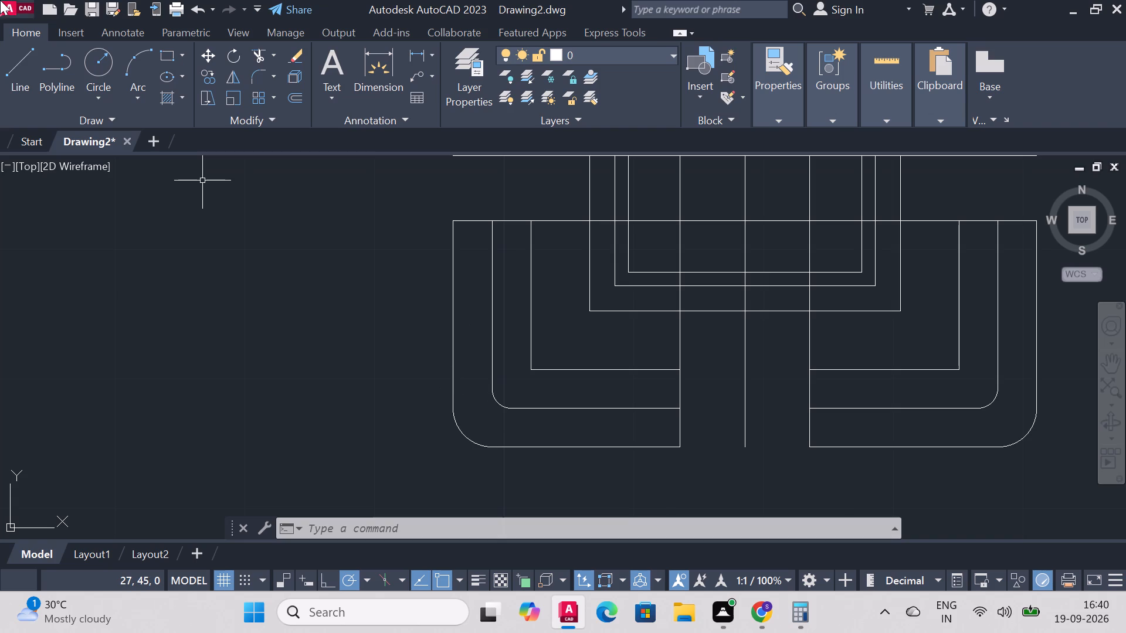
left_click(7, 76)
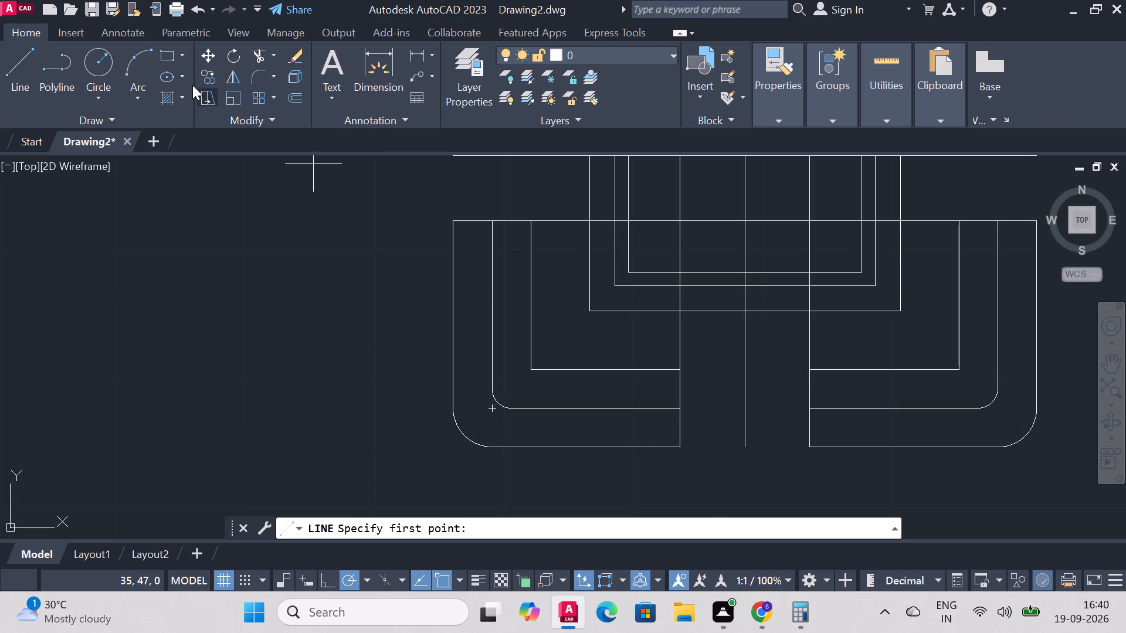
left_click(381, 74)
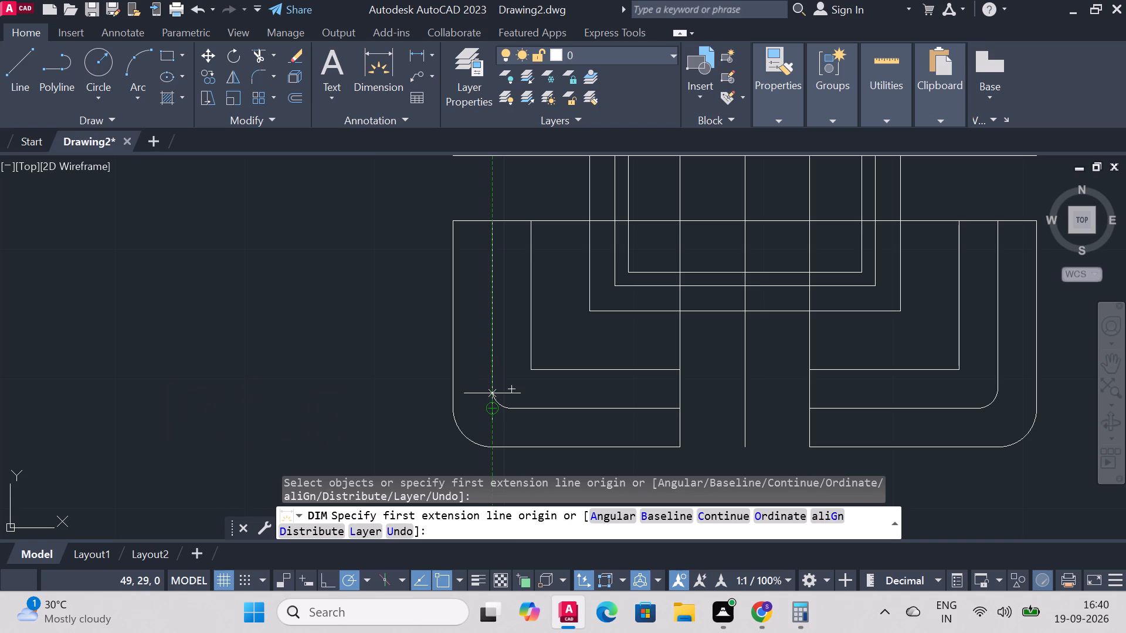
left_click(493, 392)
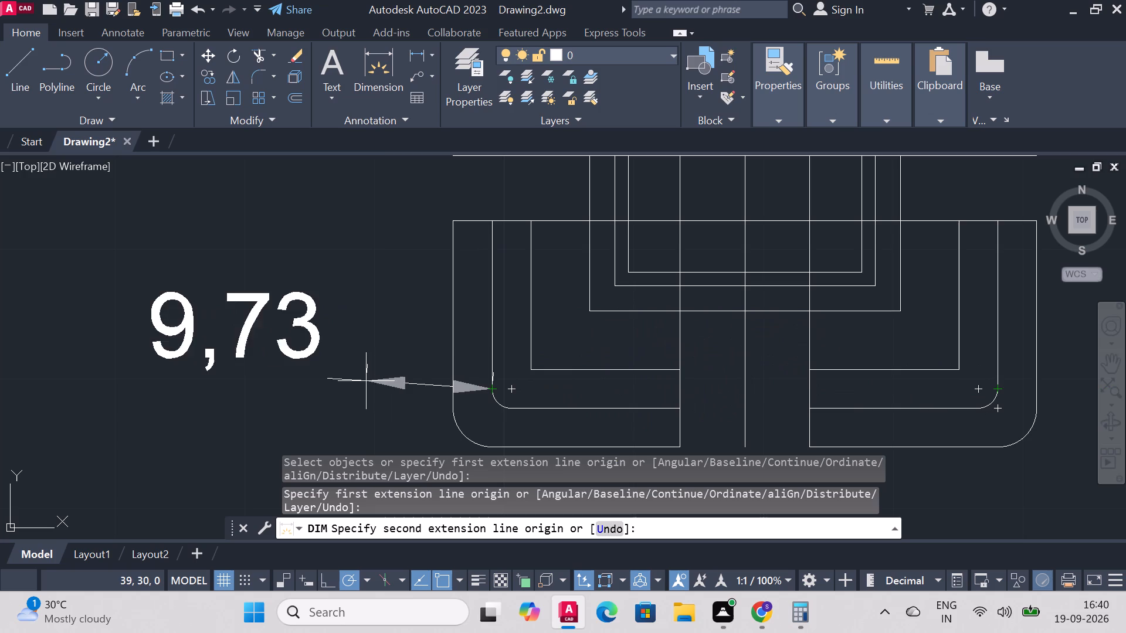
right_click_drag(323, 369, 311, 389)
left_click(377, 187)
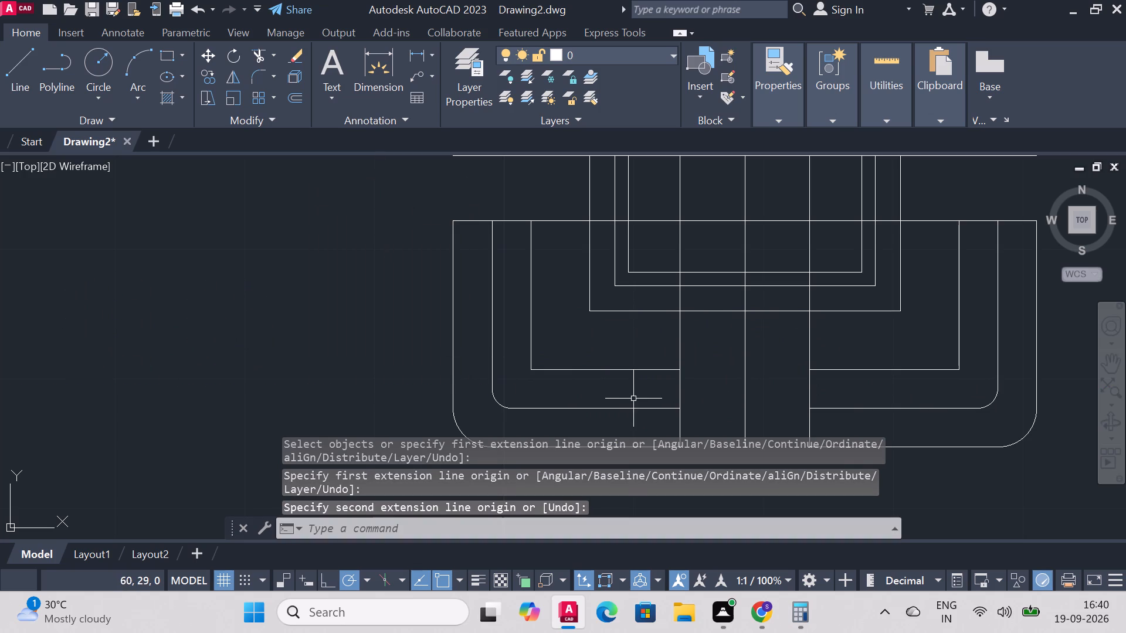
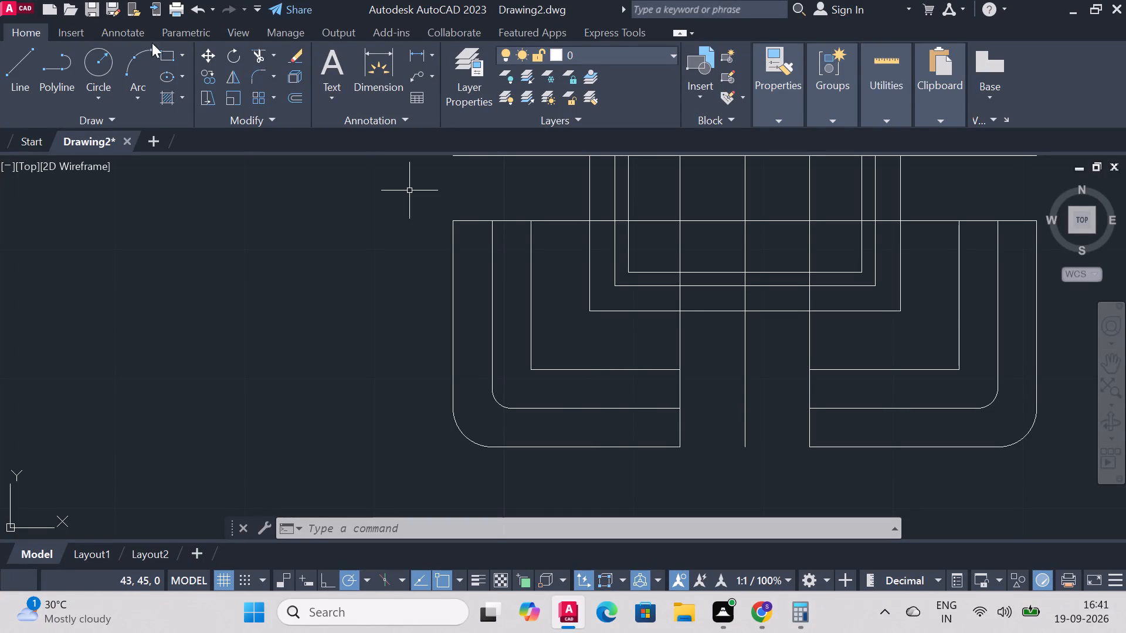
Draw a vertical line about 11 long from the 24 square's lower-left corner down to the outermost square's bottom edge.
left_click(389, 67)
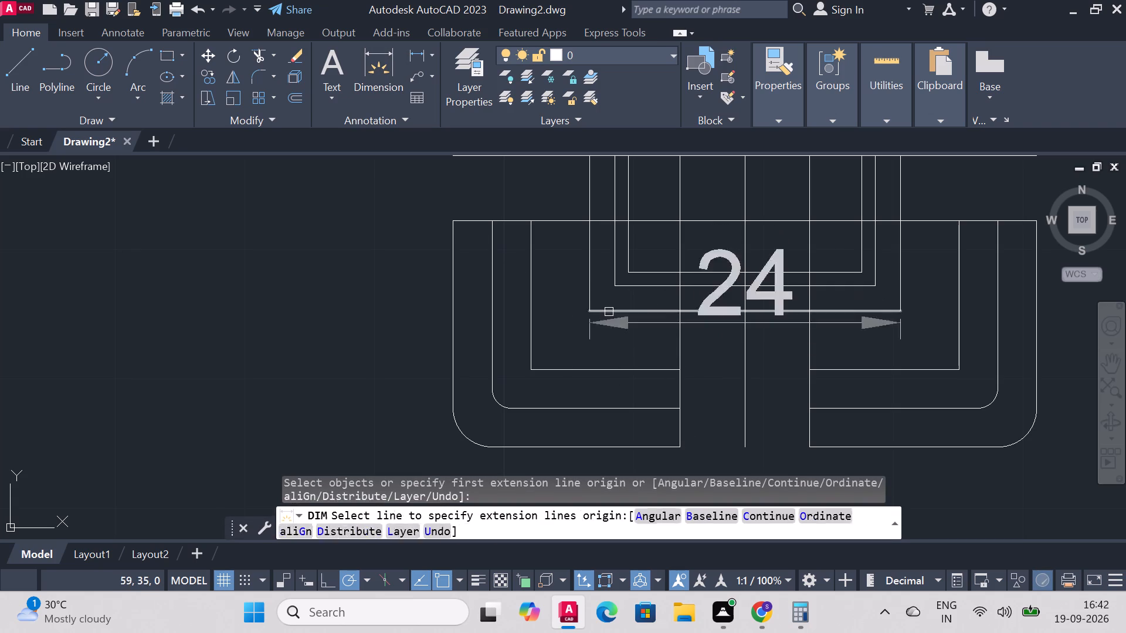
left_click(6, 56)
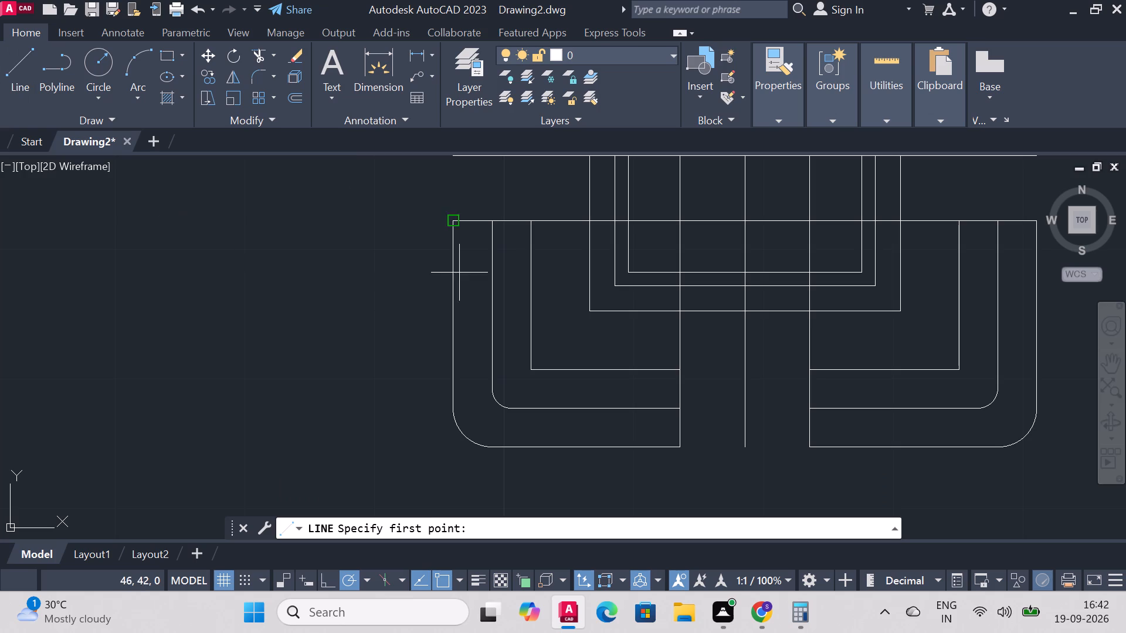
left_click(589, 310)
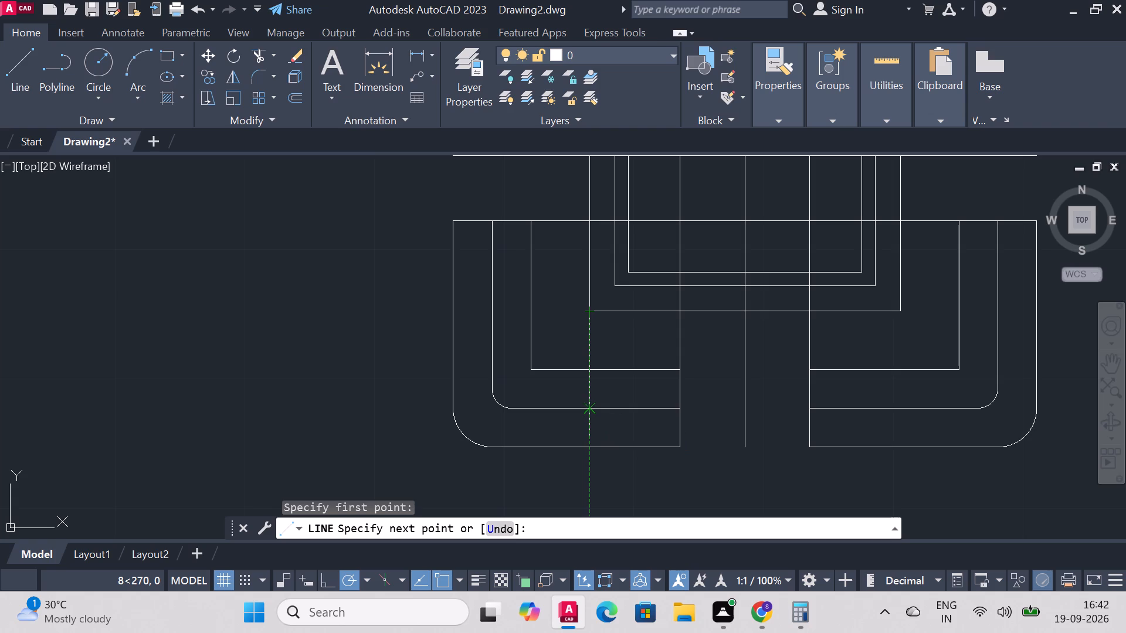
left_click(585, 445)
right_click(585, 445)
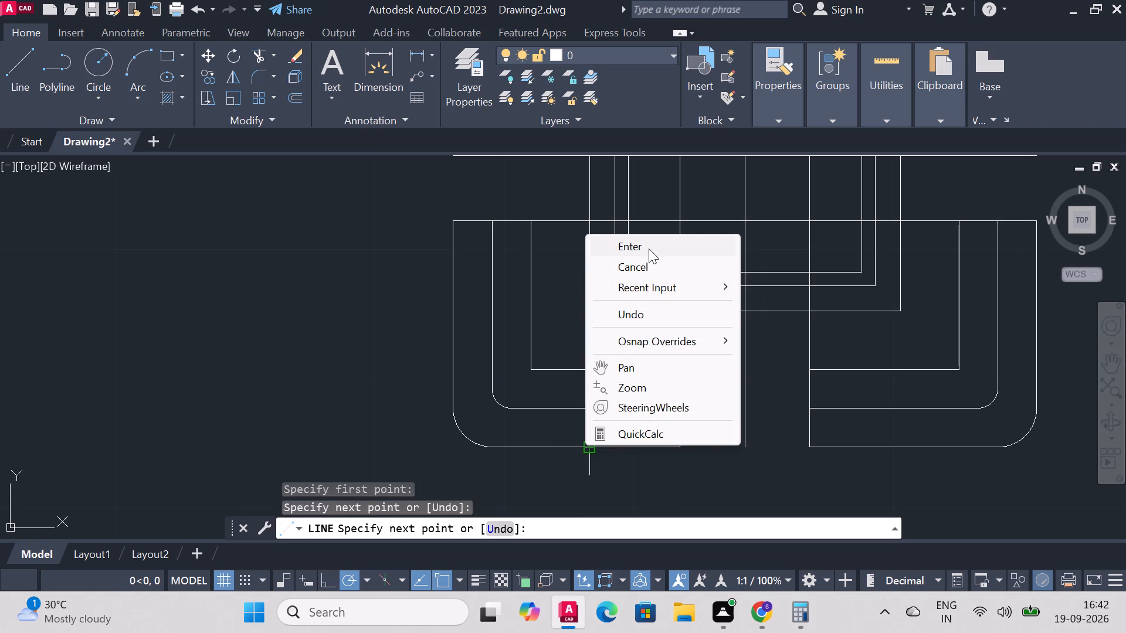
left_click(649, 249)
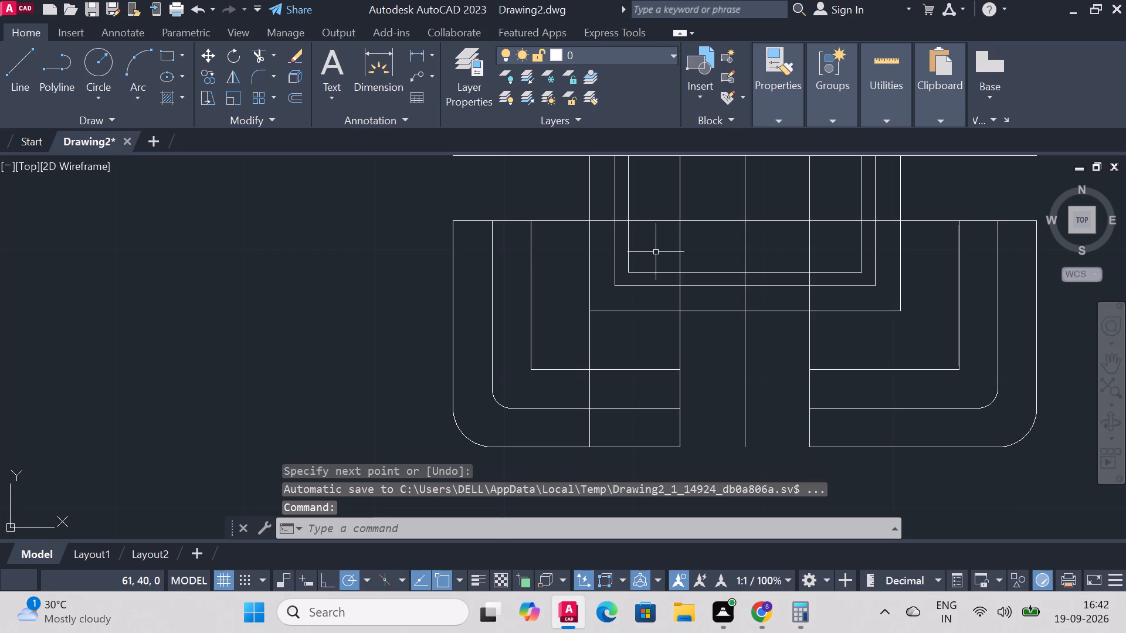
Draw a horizontal line from the 24 square's lower-left corner to the outermost square's left edge.
left_click(0, 60)
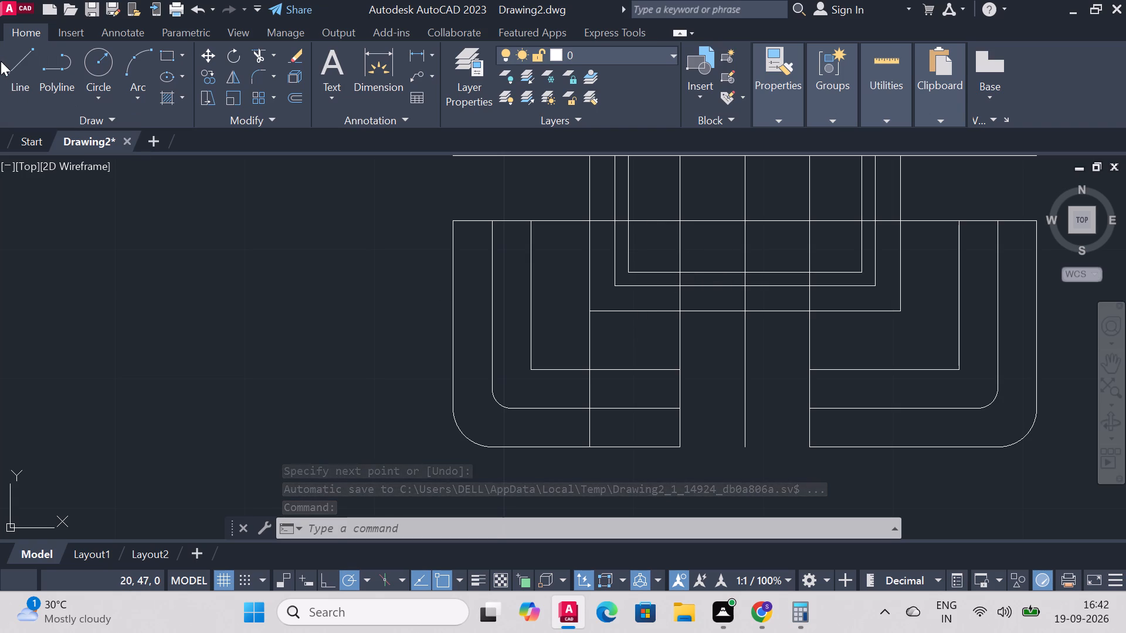
left_click(9, 64)
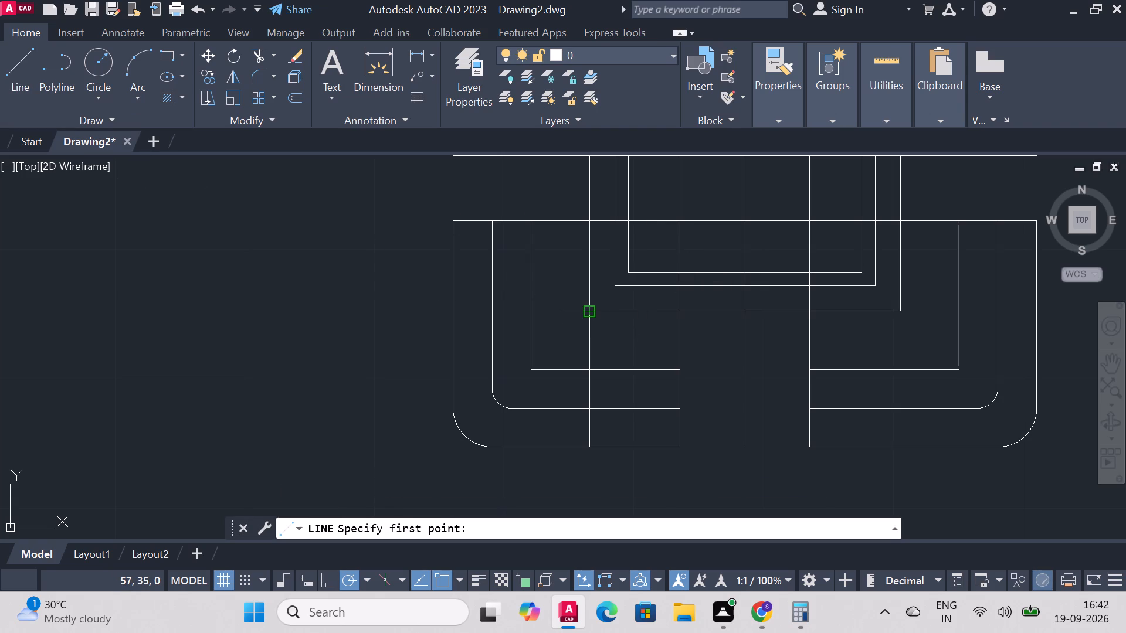
left_click(591, 311)
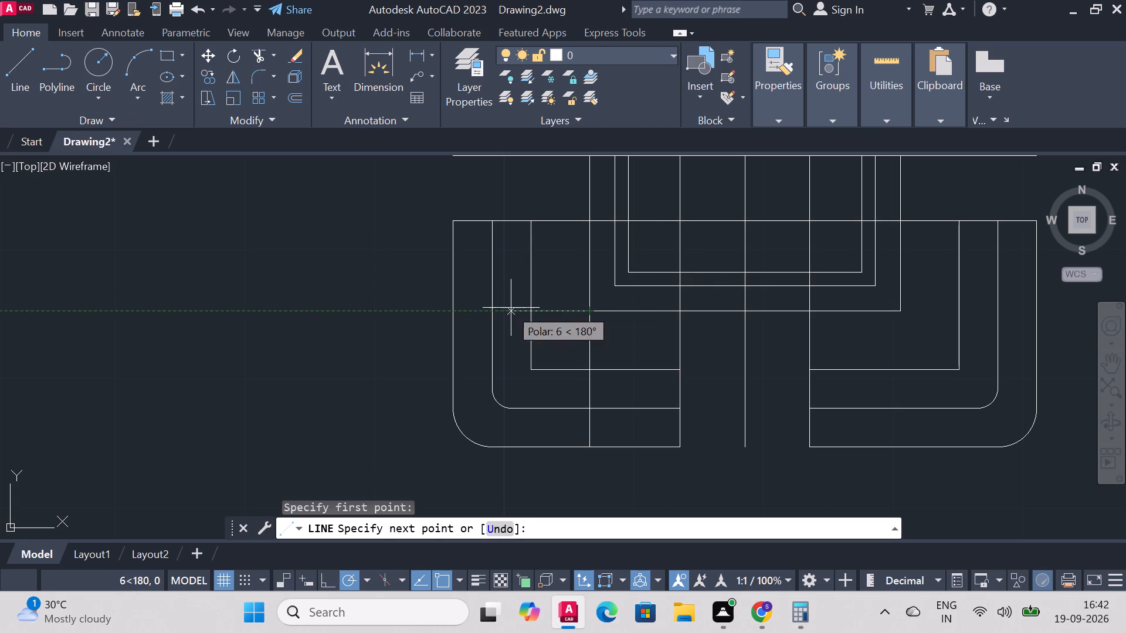
left_click(453, 309)
right_click(453, 309)
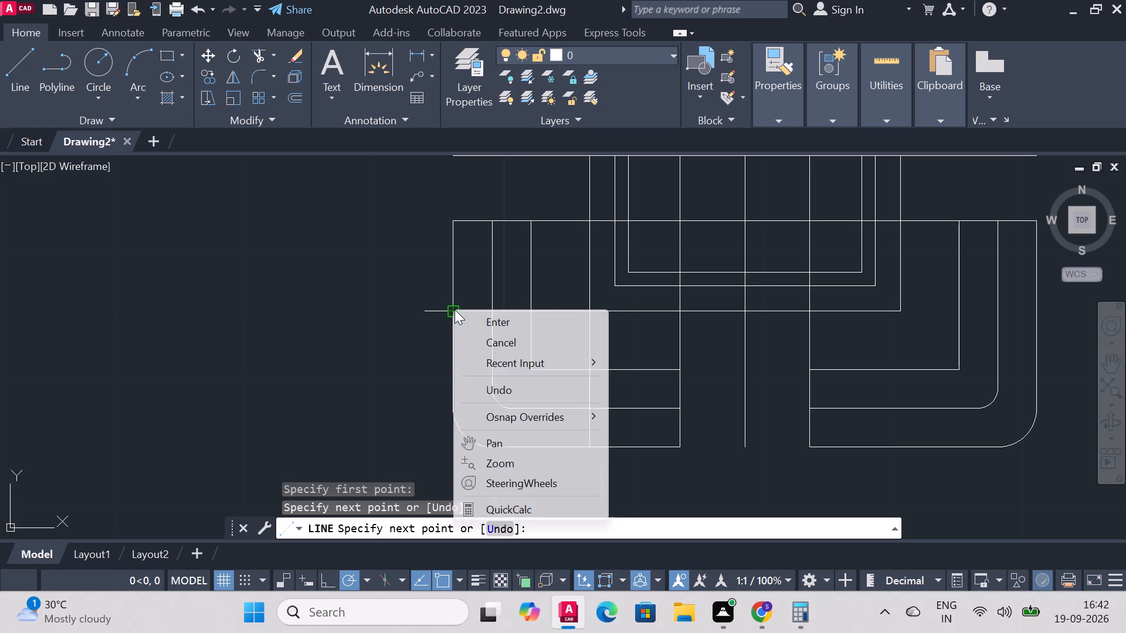
left_click(514, 318)
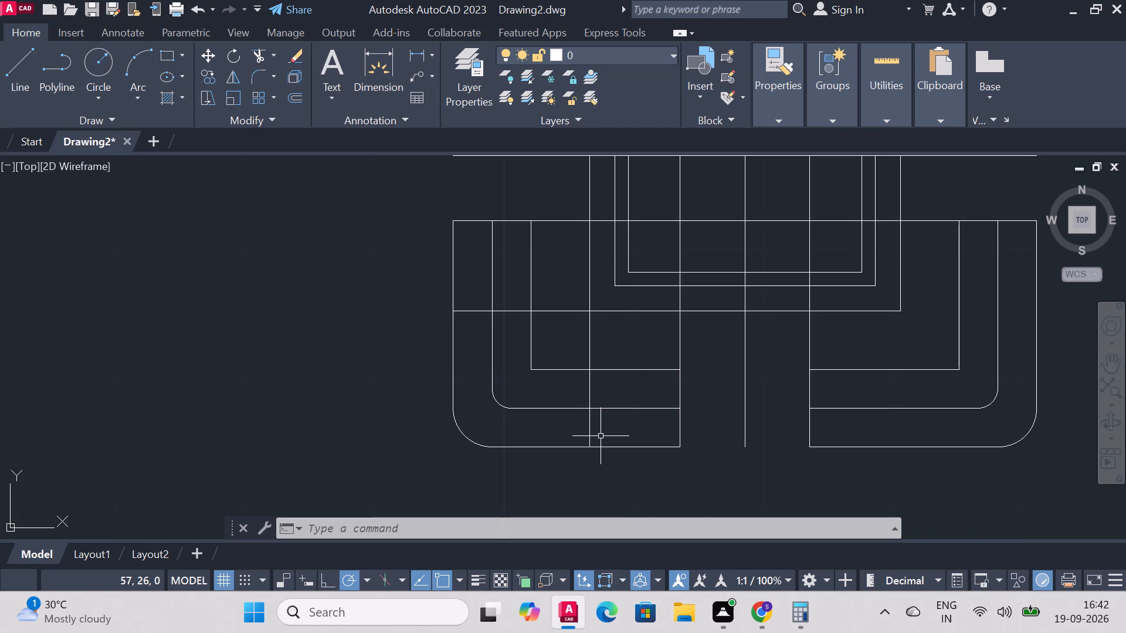
Measure the distance between the left and right sides of the 33 square, level with the 24 square's lower edge.
left_click(12, 67)
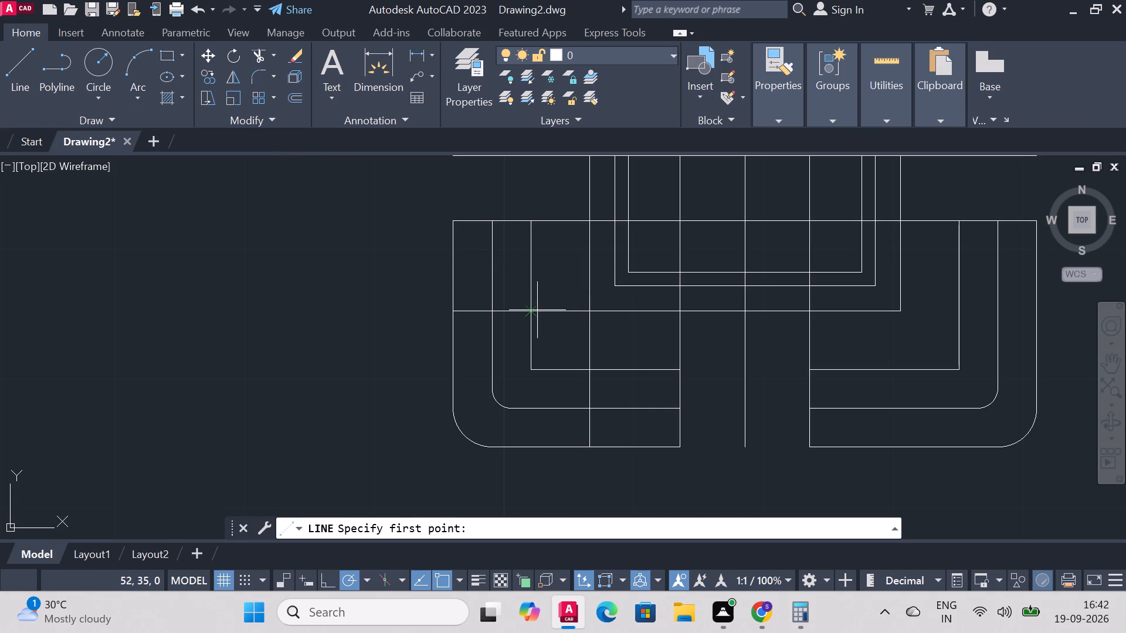
left_click(378, 64)
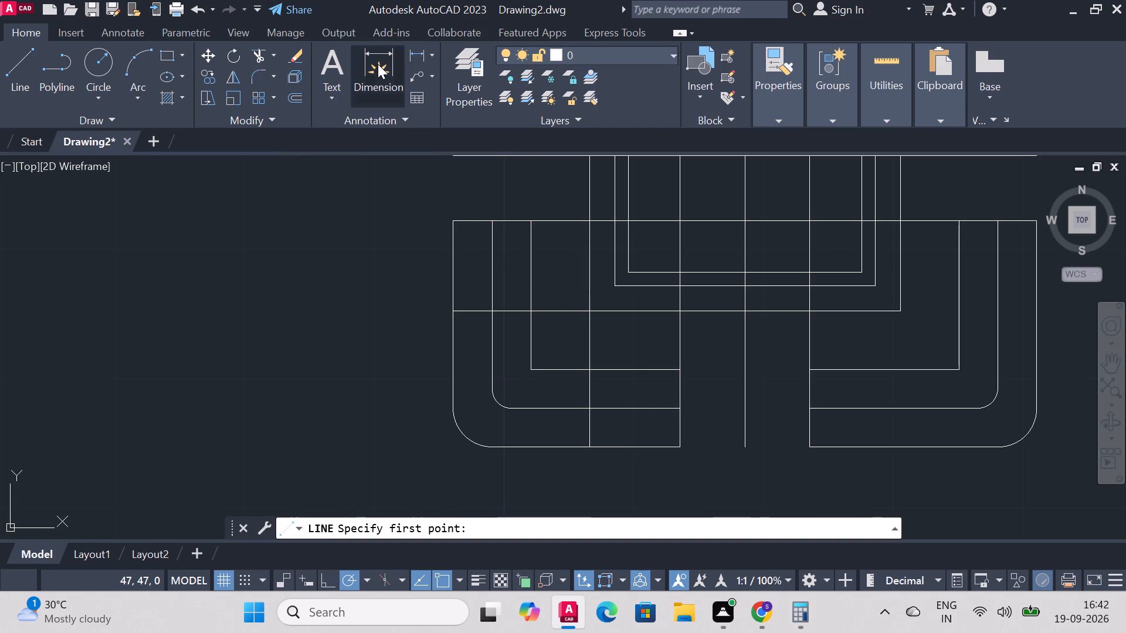
left_click(531, 309)
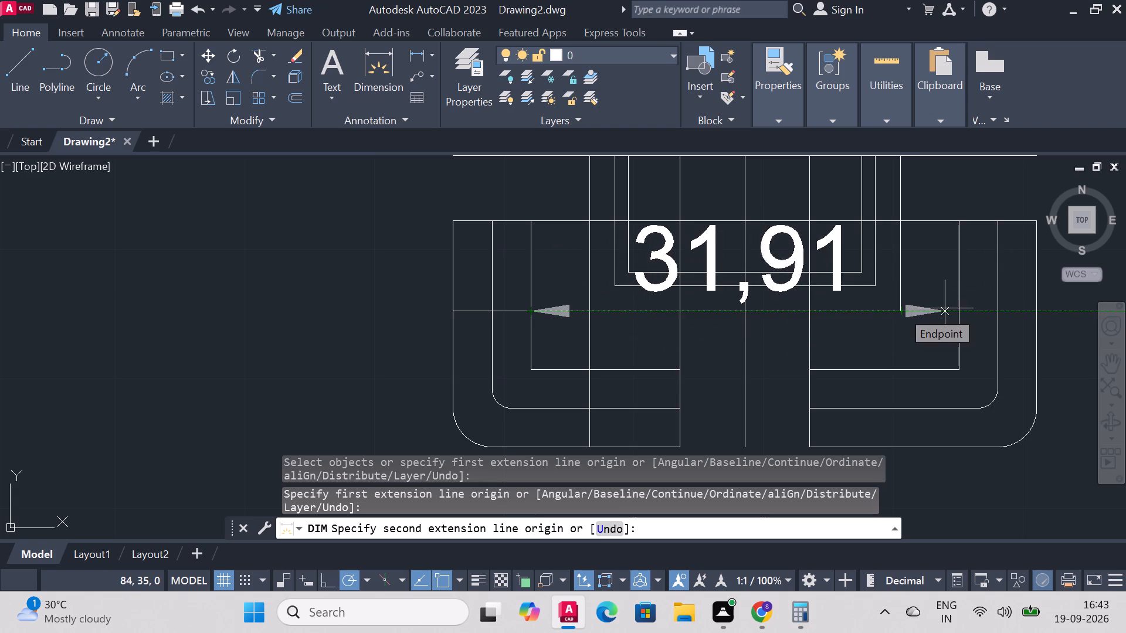
right_click(959, 312)
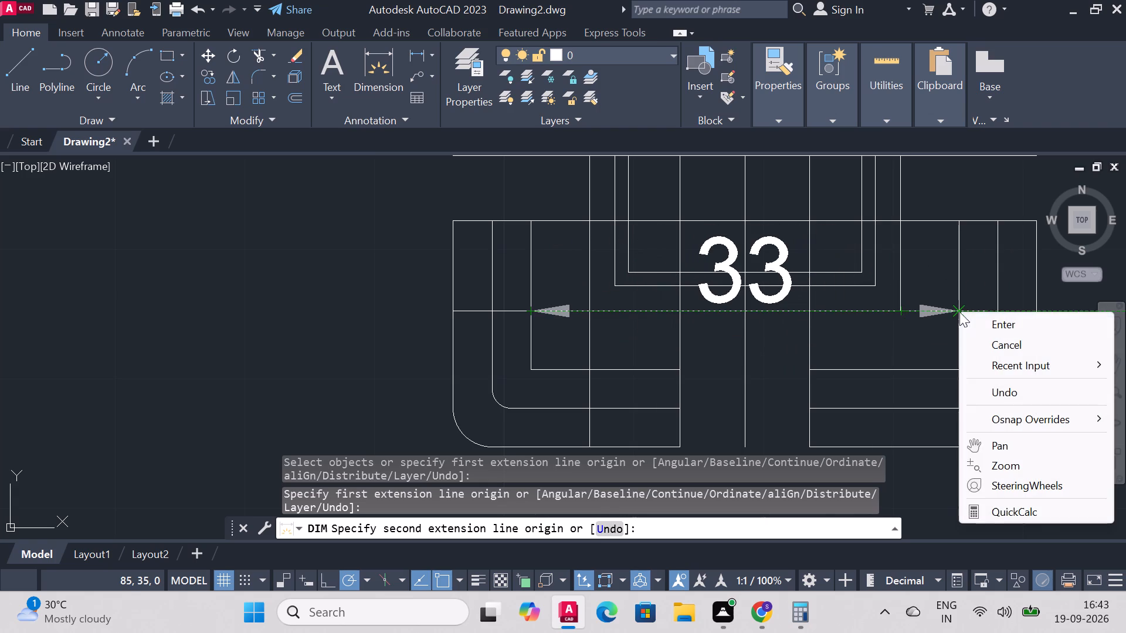
left_click(992, 317)
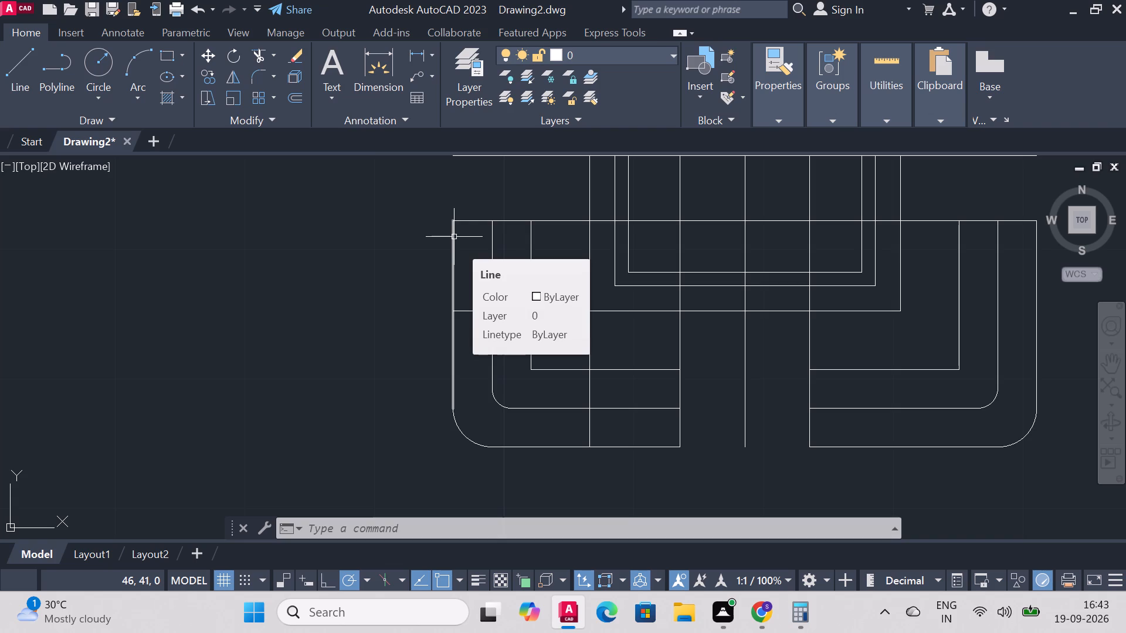
Draw a horizontal line about 6 long from the lower-left corner of the square just inside the 24 square to the 33 square's left side.
left_click(35, 54)
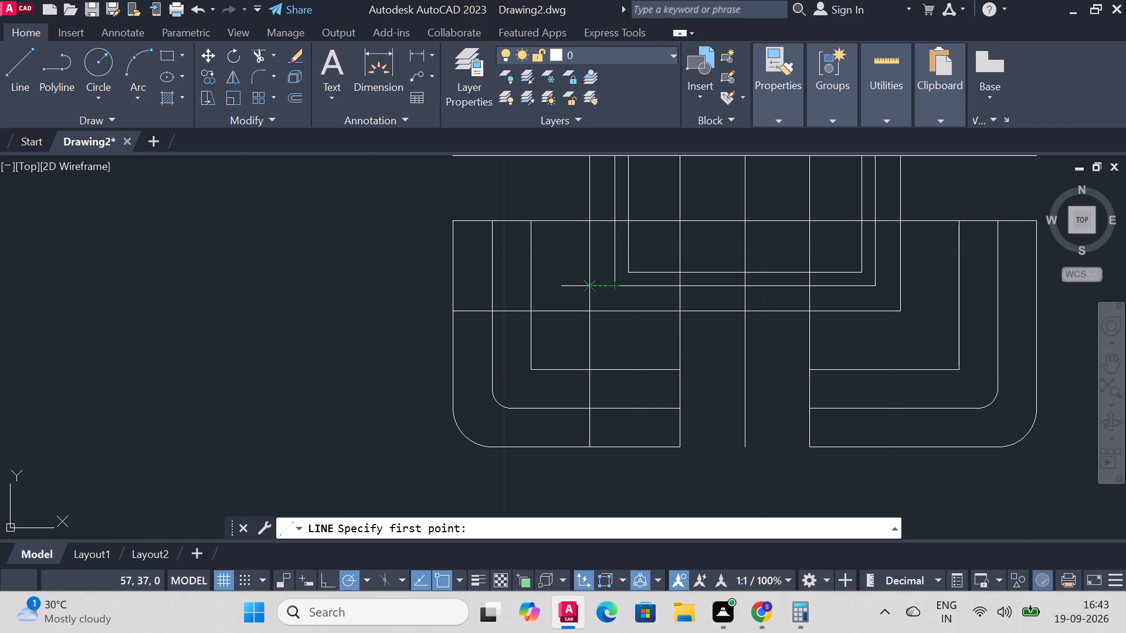
left_click(616, 284)
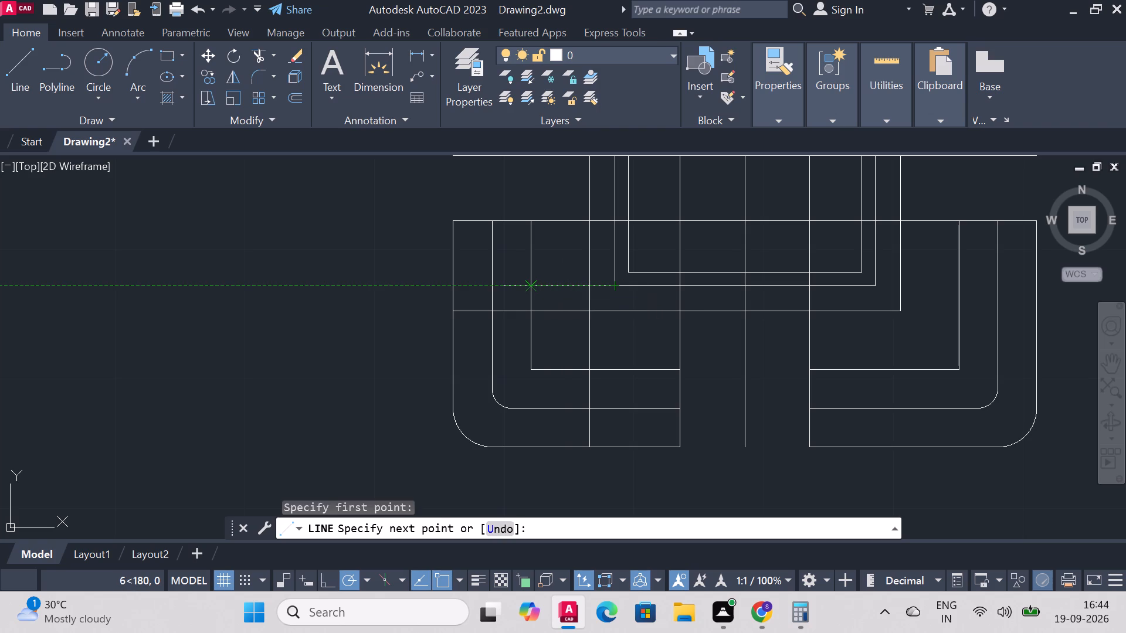
left_click(533, 284)
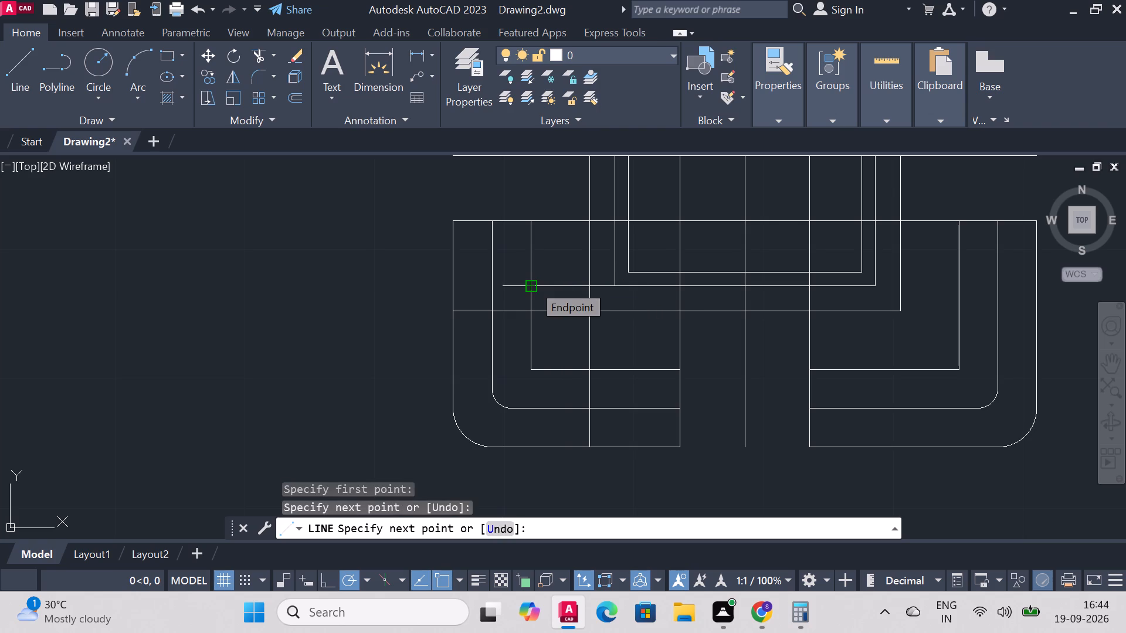
right_click(540, 283)
left_click(591, 292)
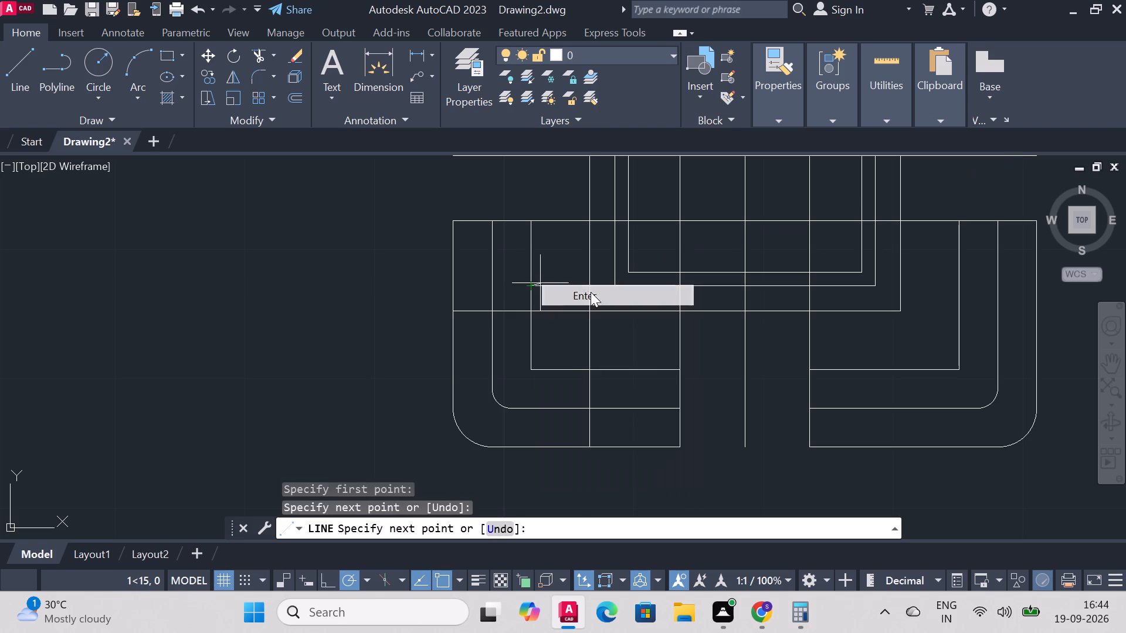
Draw a horizontal line about 6 long from the lower-right corner of that same inner square to the 33 square's right side.
left_click(12, 64)
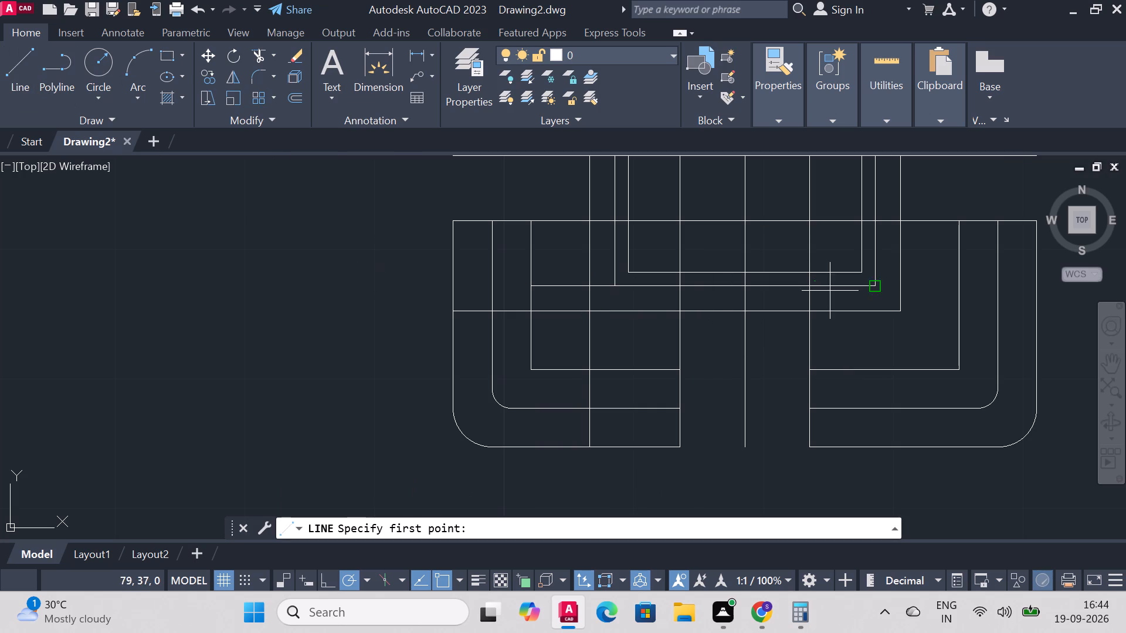
left_click(876, 285)
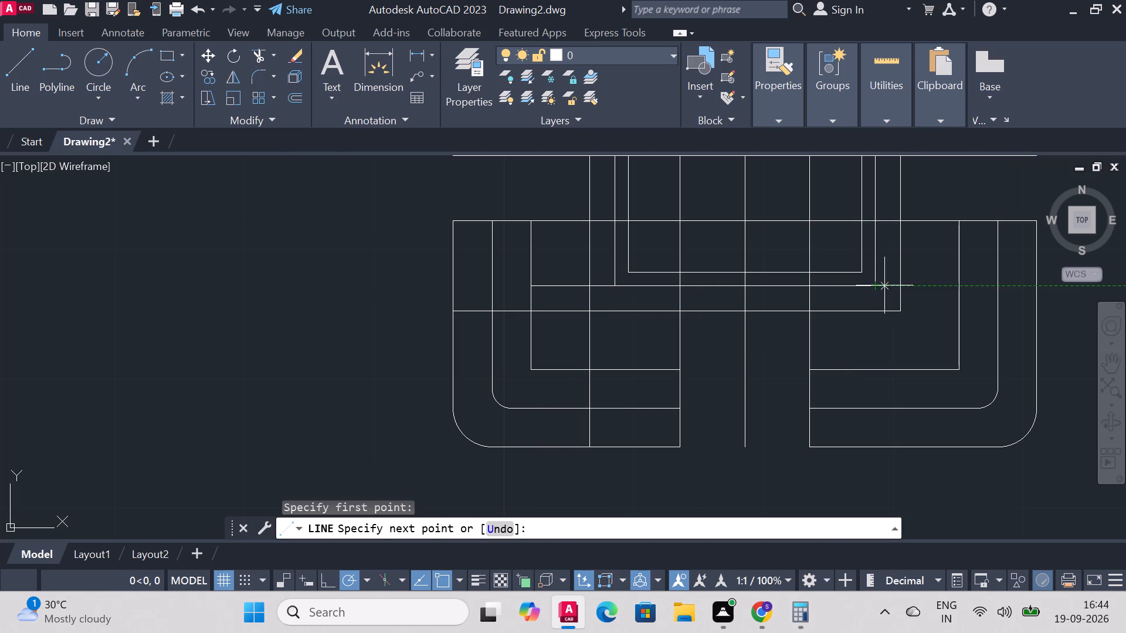
left_click(957, 285)
right_click(957, 285)
left_click(987, 300)
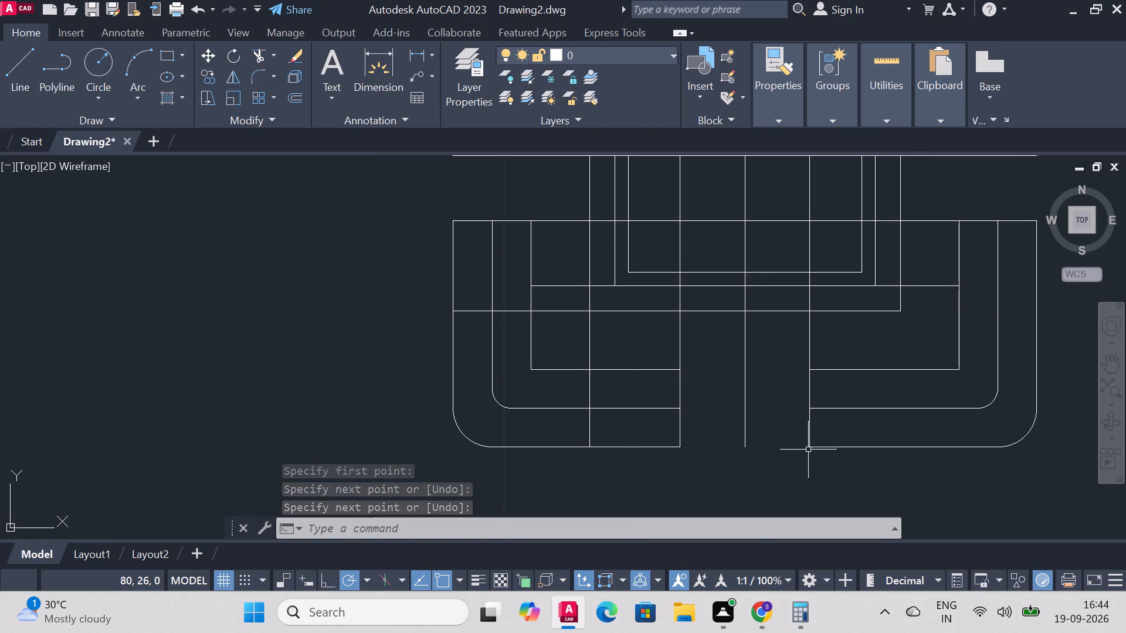
Draw a vertical line from that inner square's lower-right corner down to the 33 square's bottom edge.
left_click(21, 64)
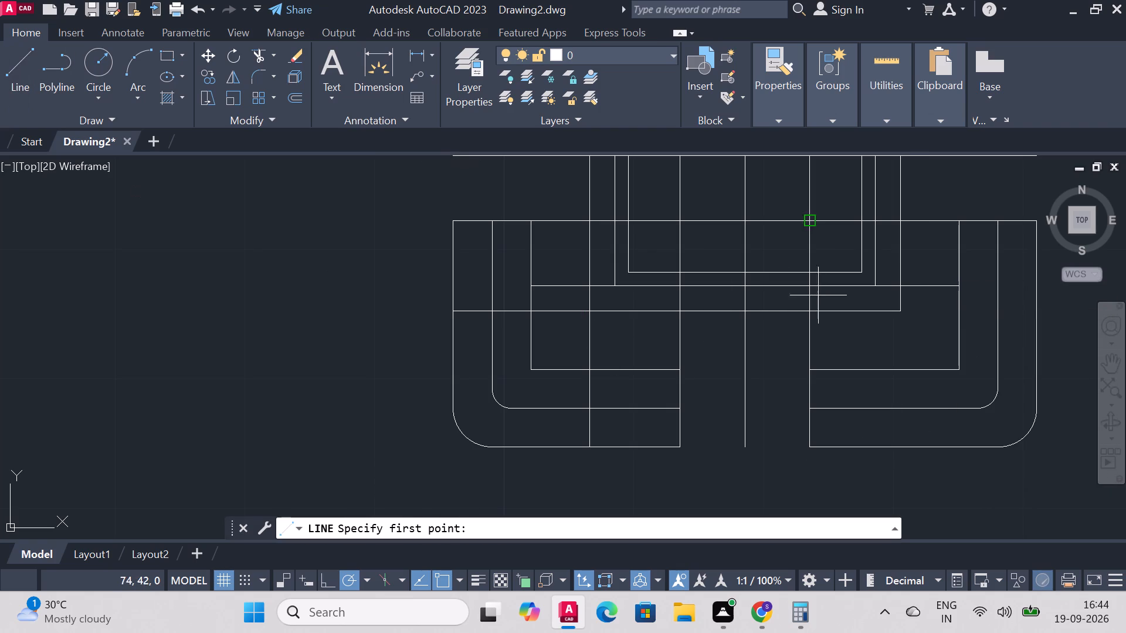
left_click(881, 286)
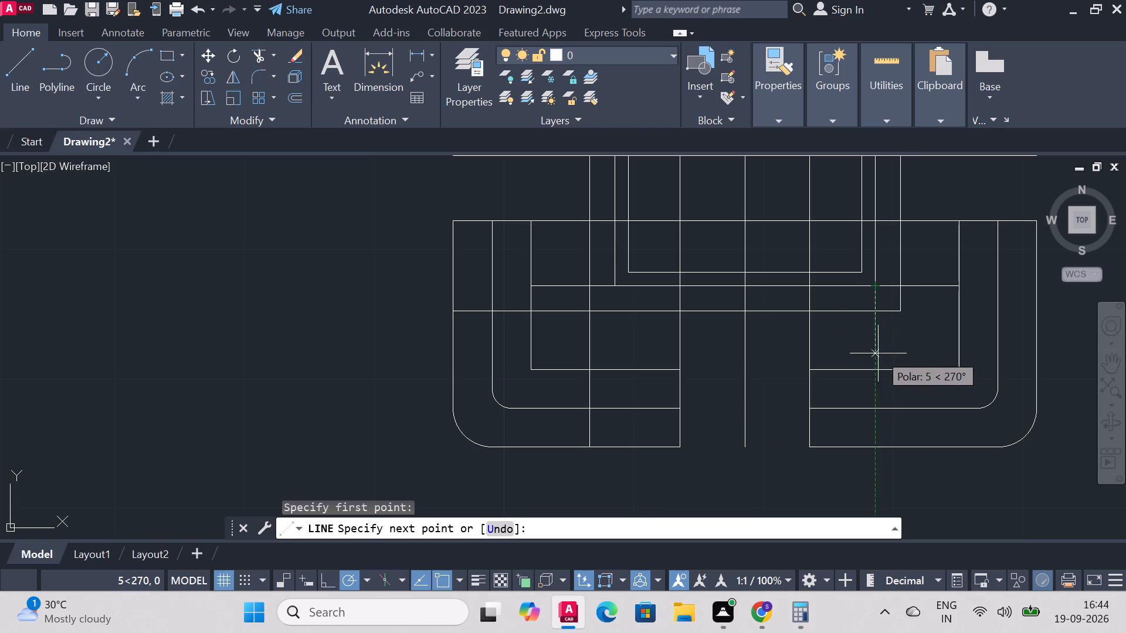
left_click(876, 368)
right_click(877, 369)
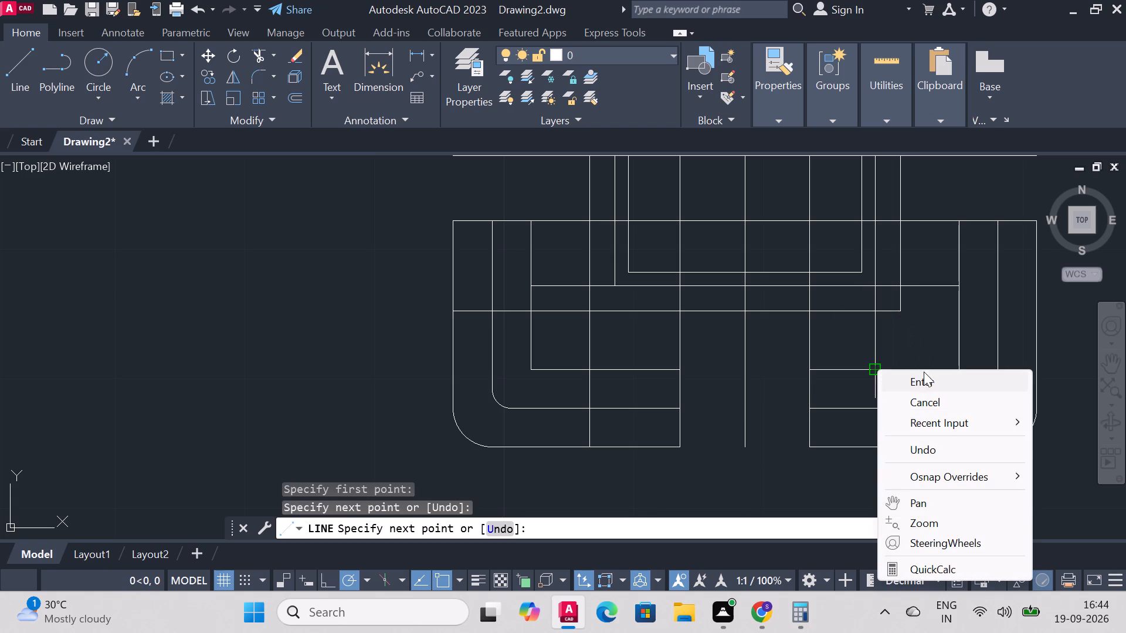
left_click(924, 379)
Measure the distance between the left and right sides of the 24 square, level with the next inner square's lower edge.
right_click(290, 341)
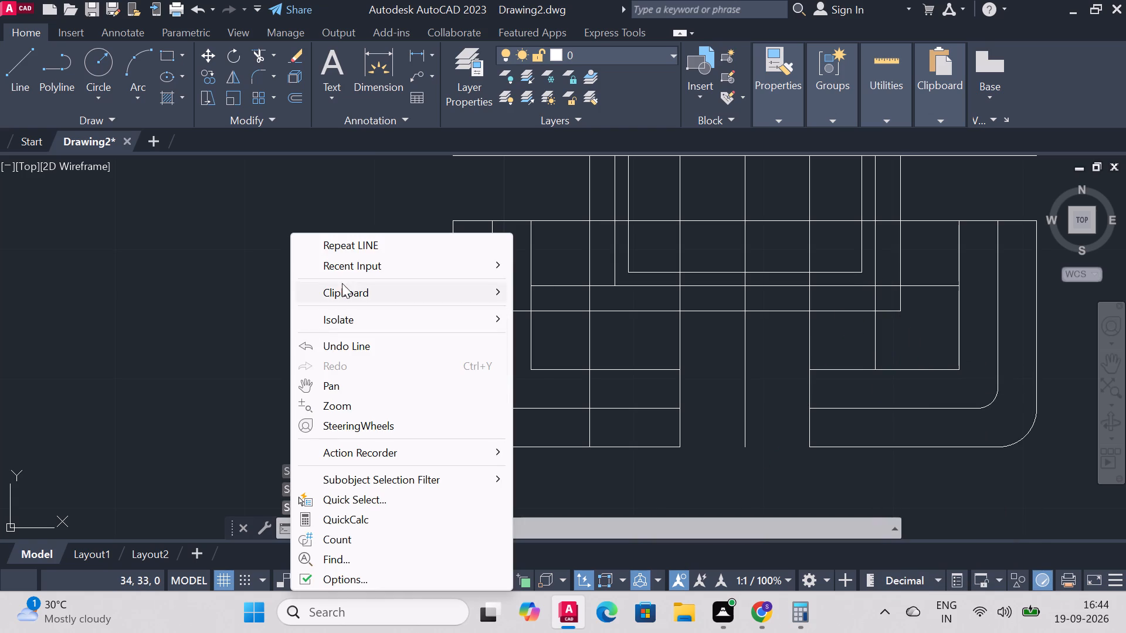
left_click(364, 237)
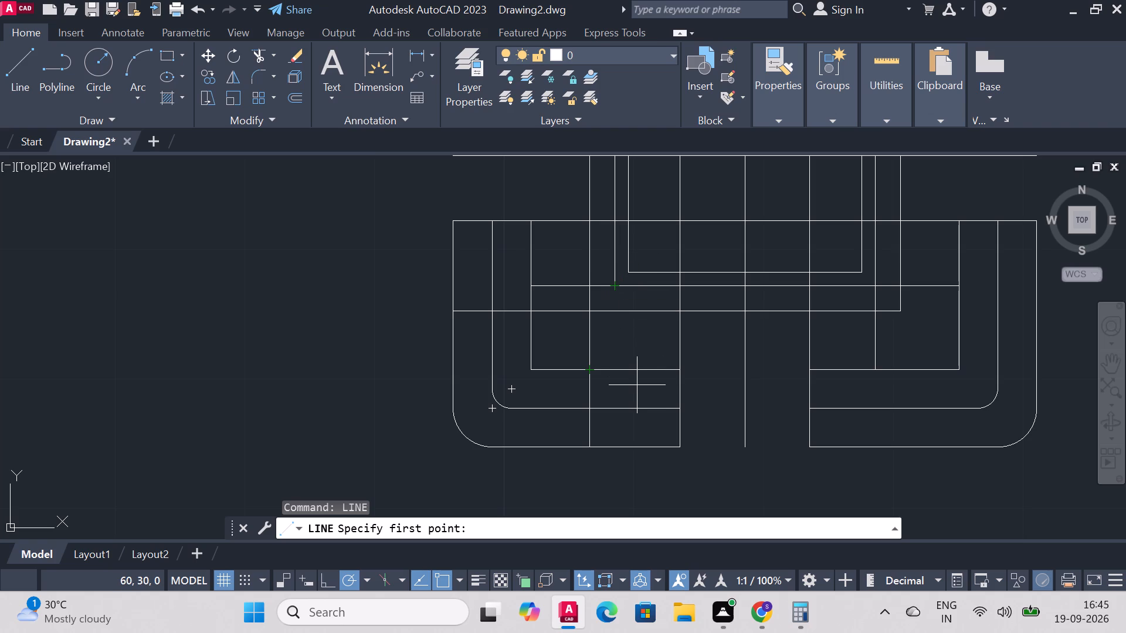
left_click(388, 59)
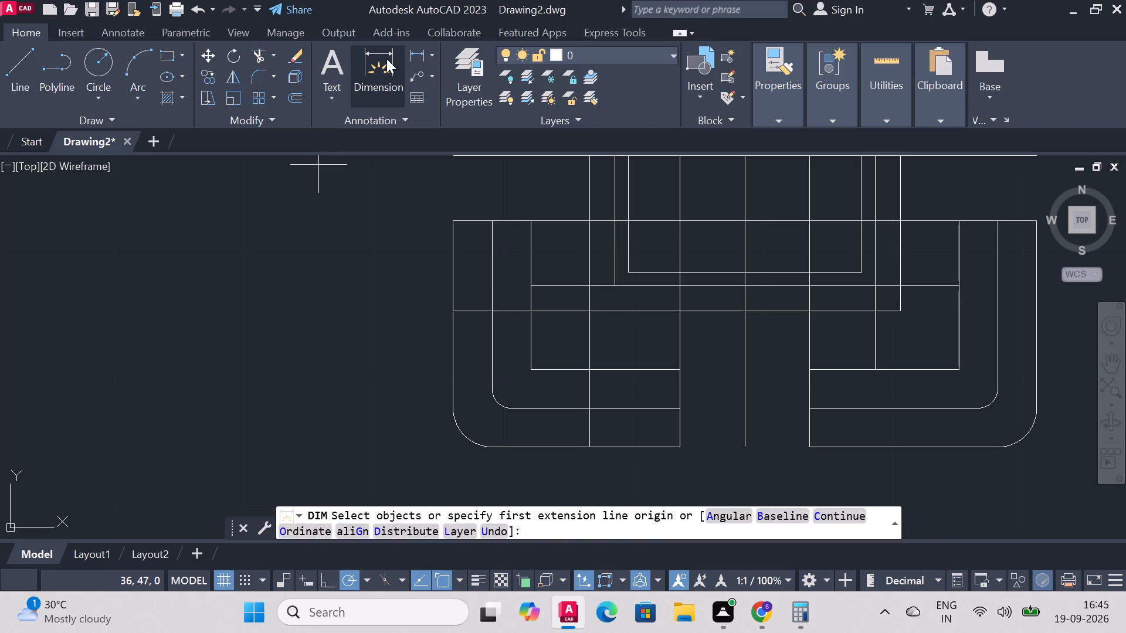
left_click(592, 287)
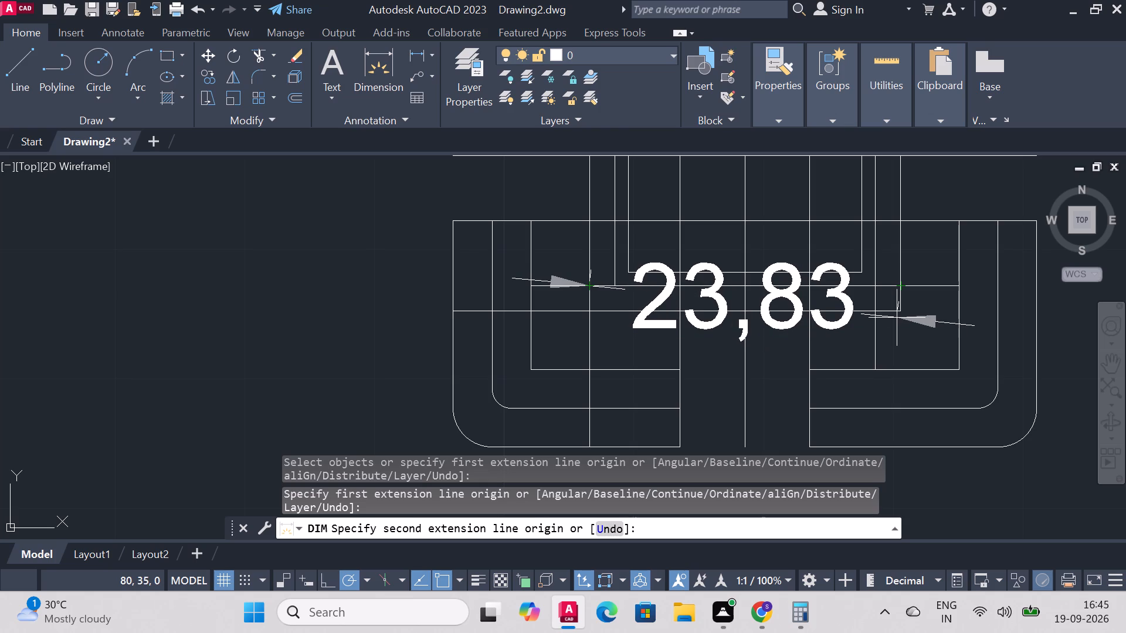
right_click(931, 258)
left_click(992, 271)
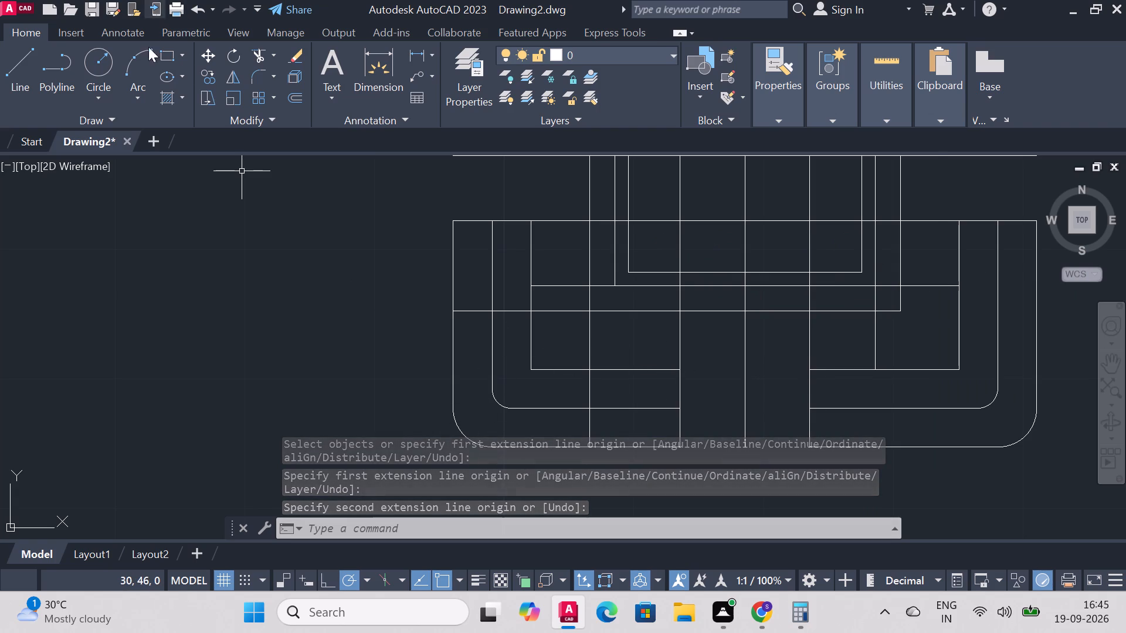
Measure the distance from the 33 square's lower-left corner to its lower-right corner.
left_click(386, 66)
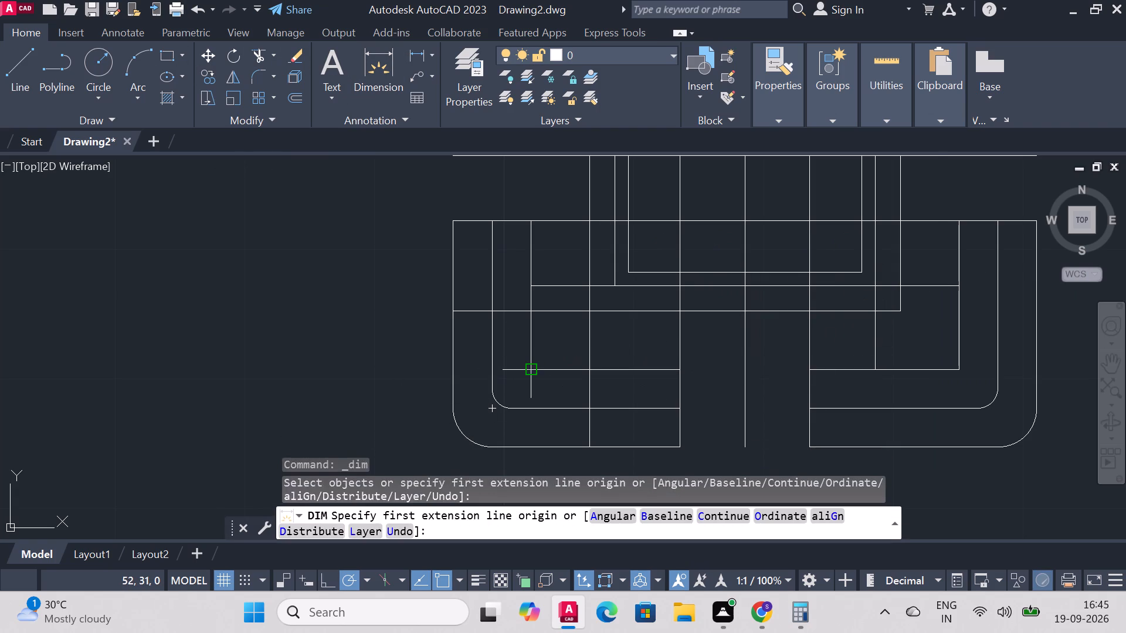
left_click(535, 369)
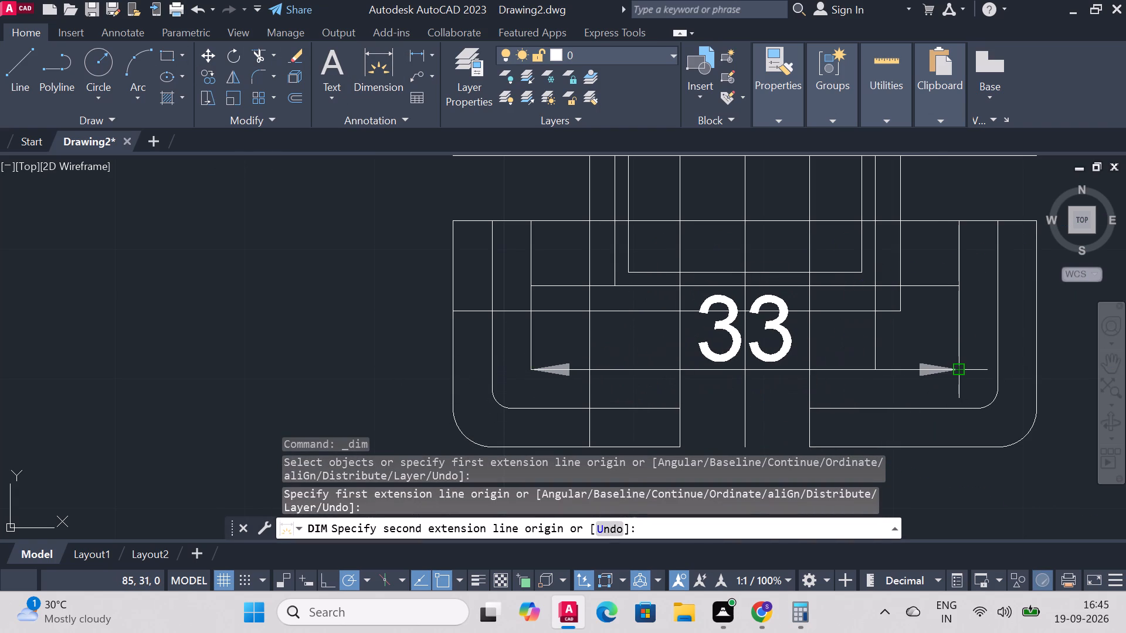
right_click(877, 353)
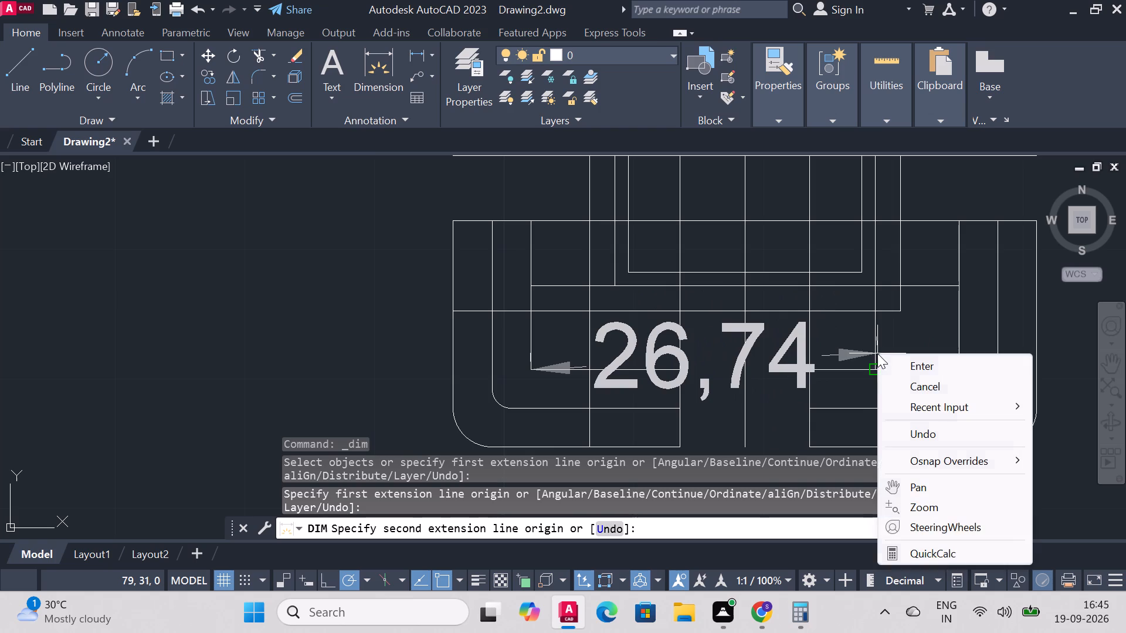
left_click(915, 359)
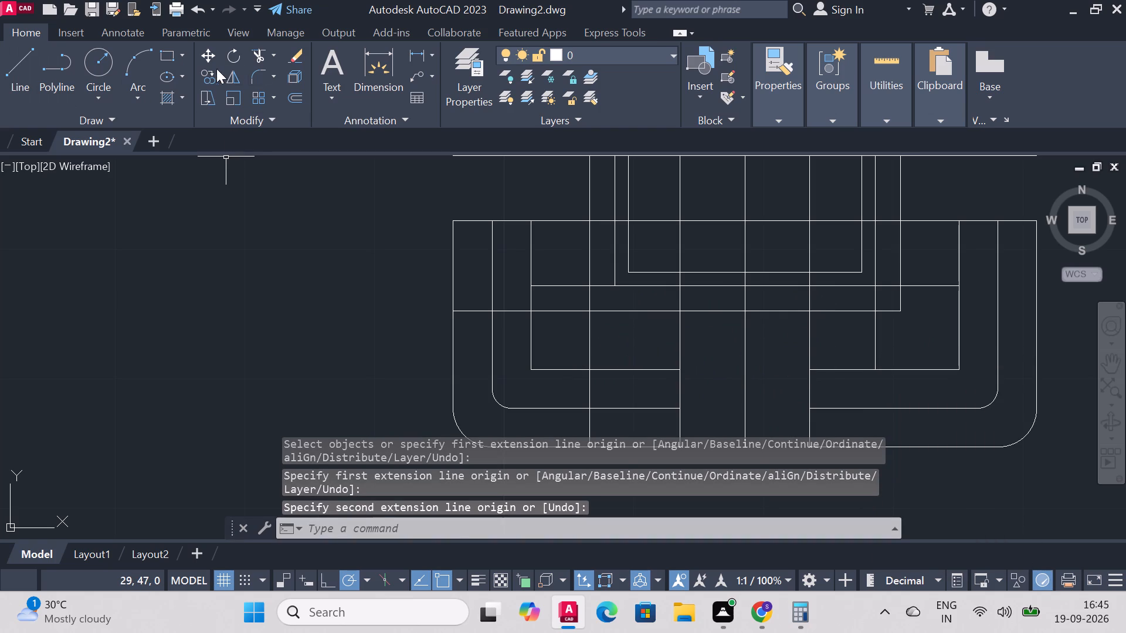
Measure from the point where the 24 square's extended lower edge meets the 33 square's left side.
left_click(375, 59)
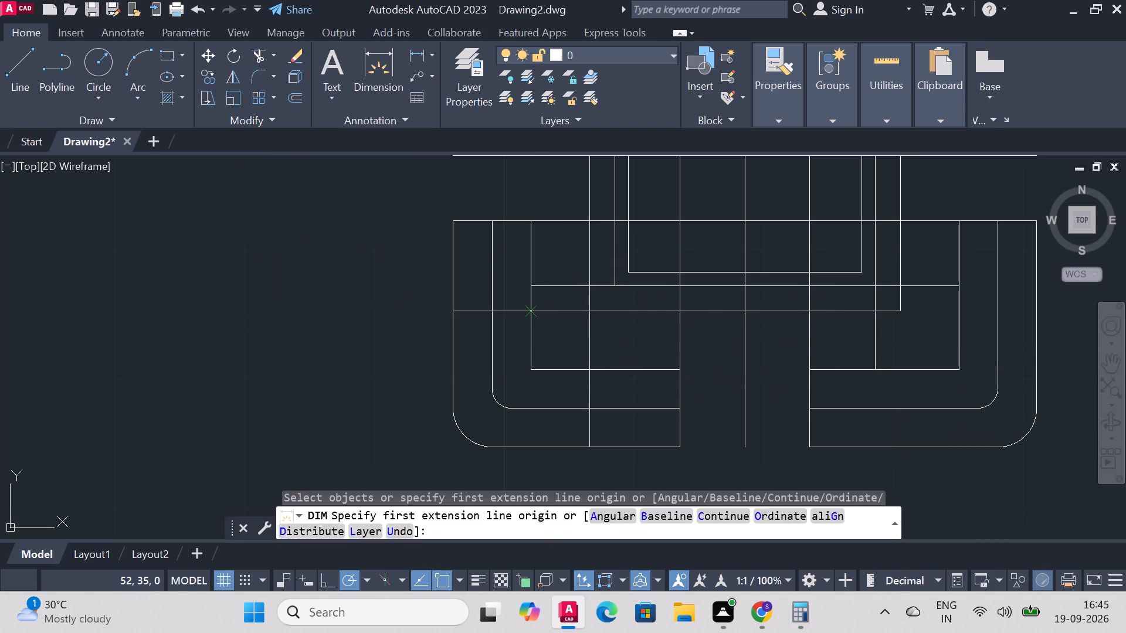
left_click(531, 314)
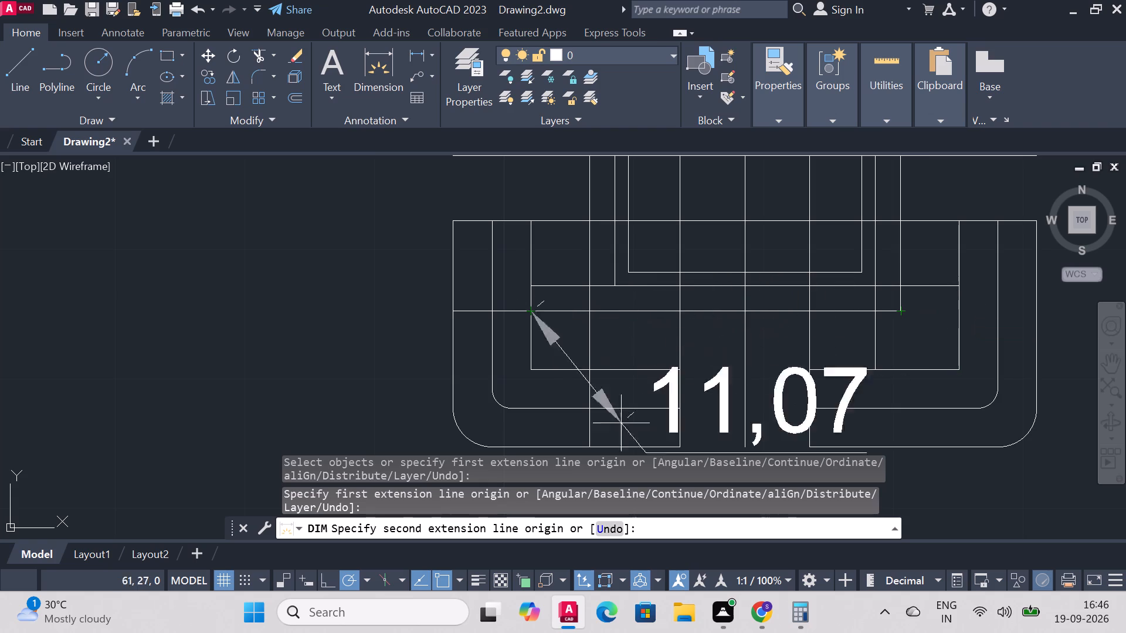
right_click(428, 289)
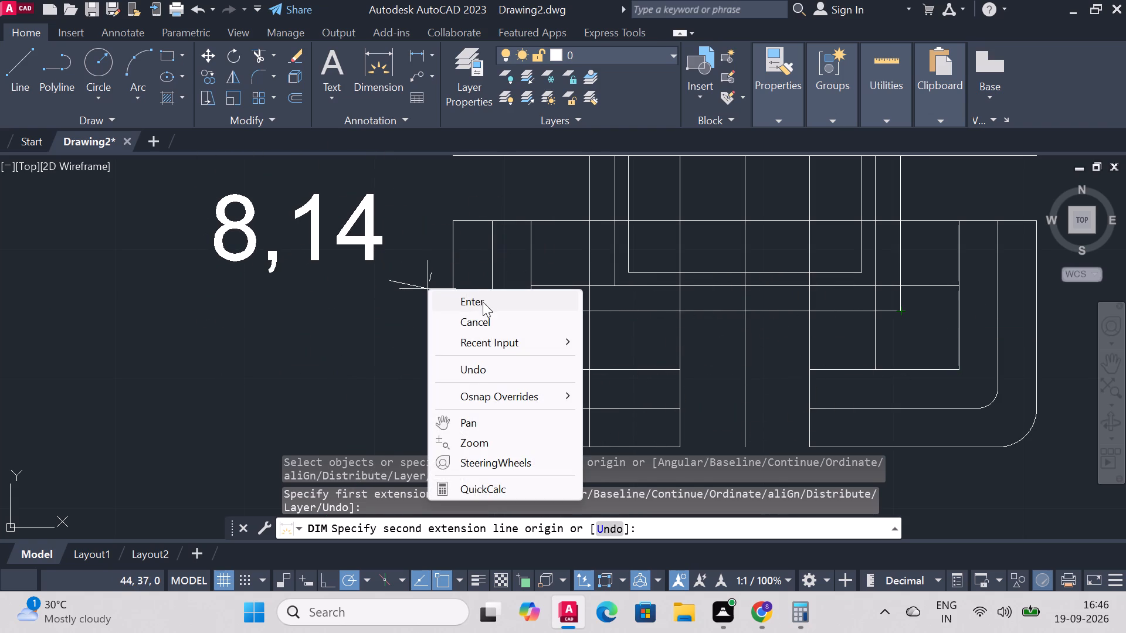
left_click(483, 302)
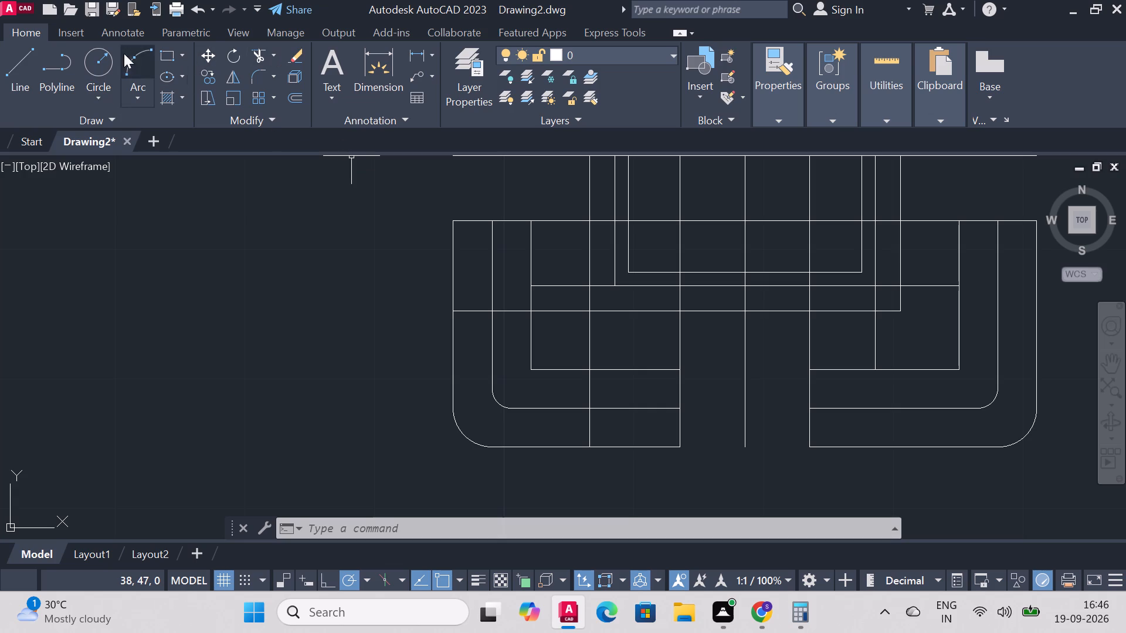
Trim away the 33 square's lower-left corner back to the extended lower edge and left side of the 24 square.
left_click(263, 50)
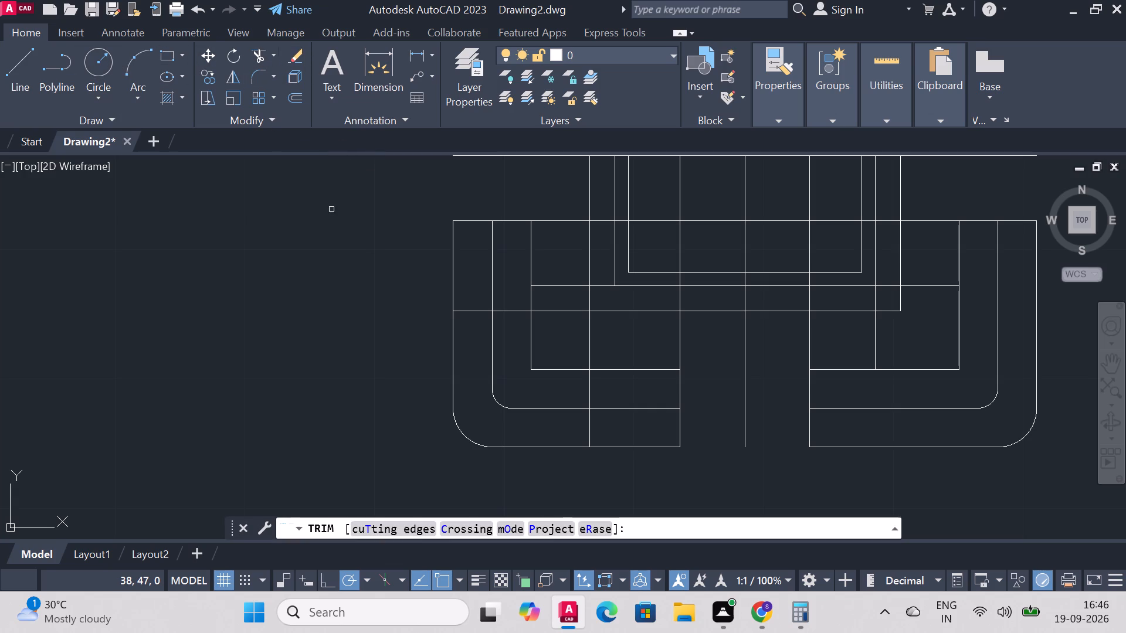
left_click(564, 373)
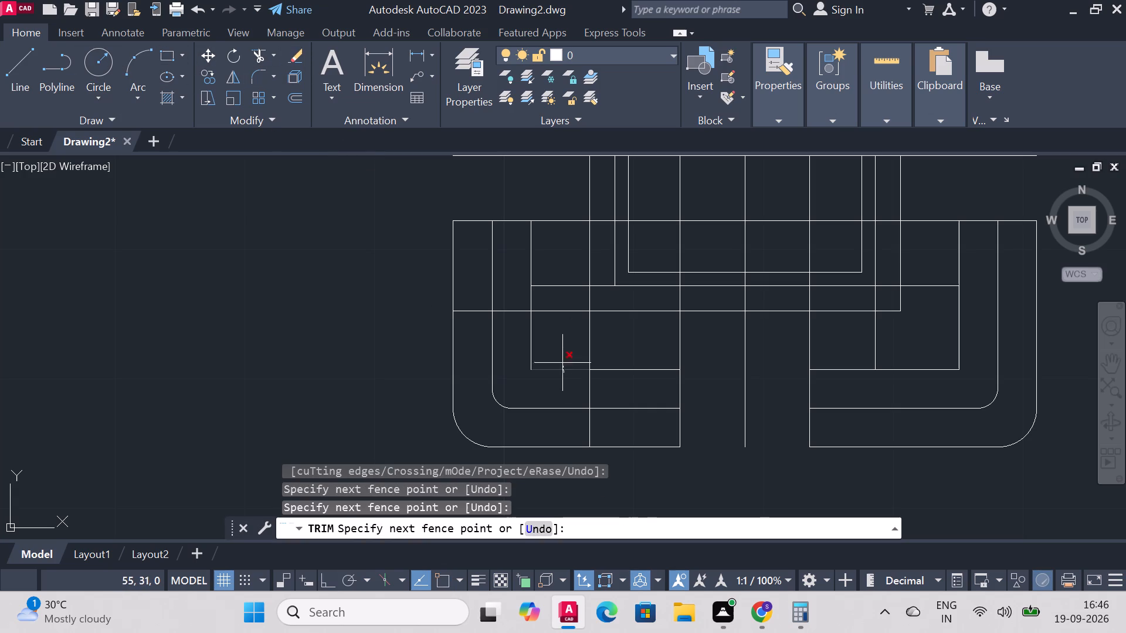
left_click(529, 348)
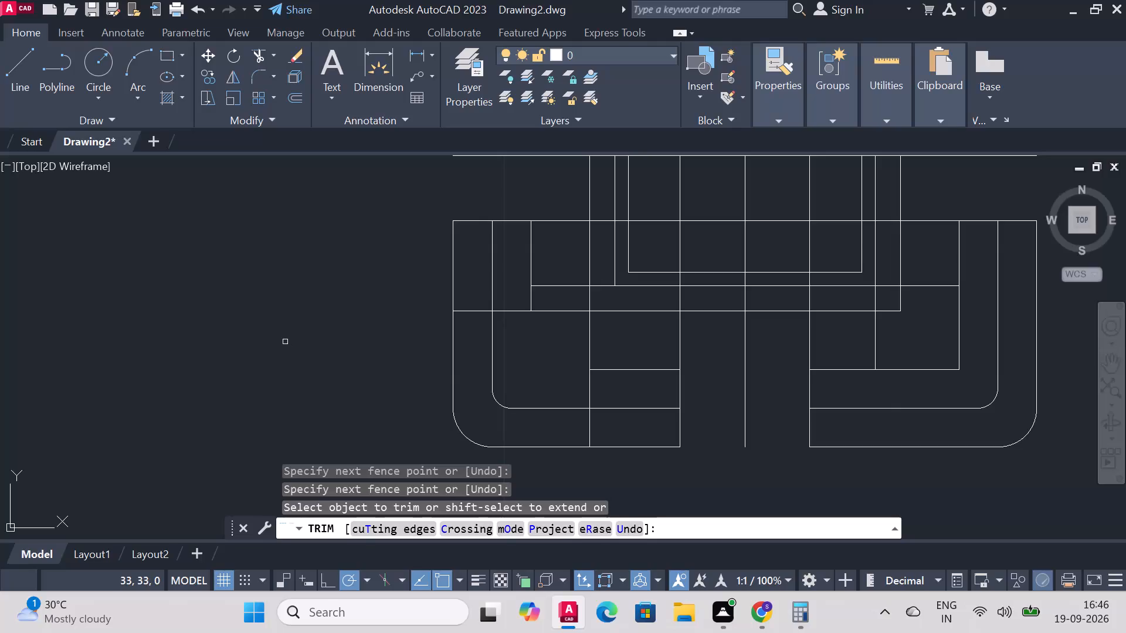
Draw a horizontal line from the innermost square's lower-left corner to the left side of the middle outer section.
left_click(93, 59)
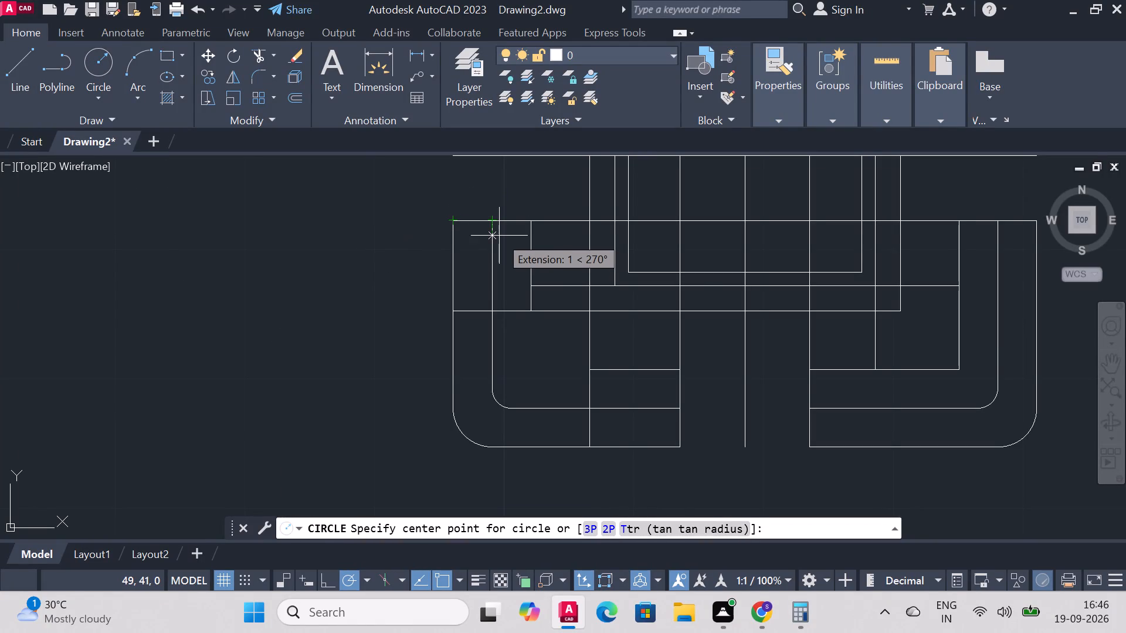
scroll(499, 236, "up", 1)
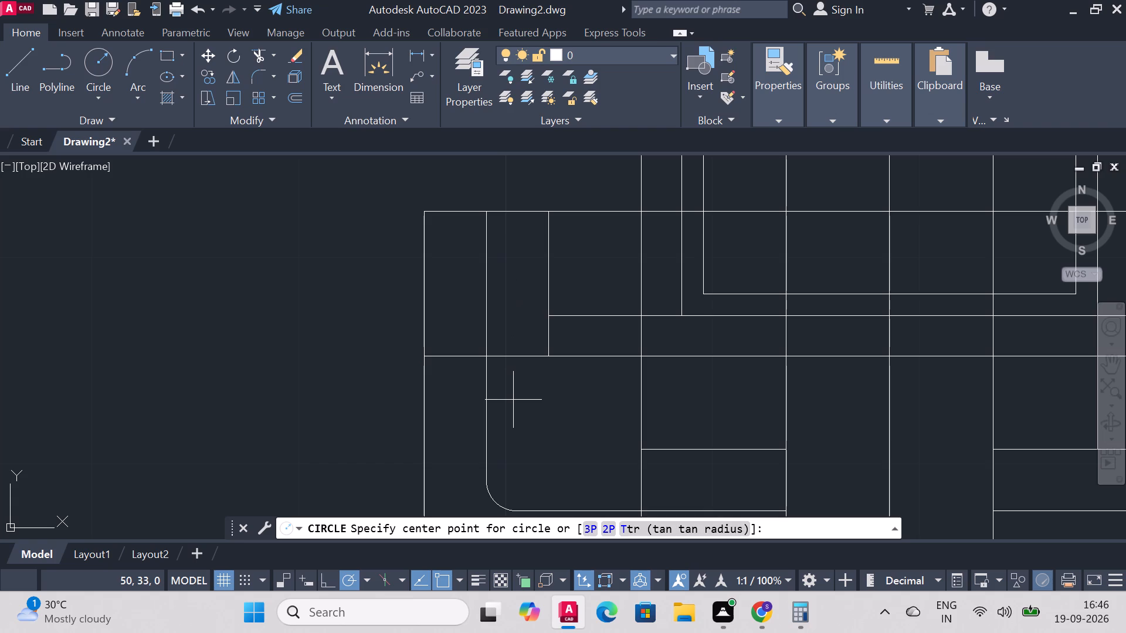
left_click(12, 59)
scroll(374, 247, "down", 4)
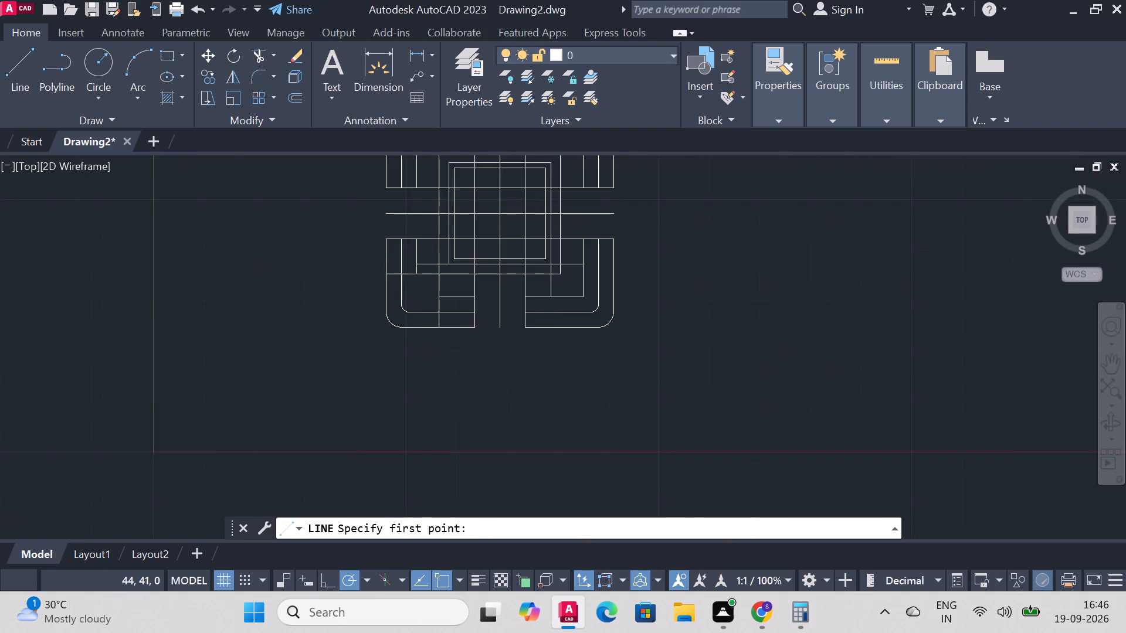
scroll(371, 201, "up", 3)
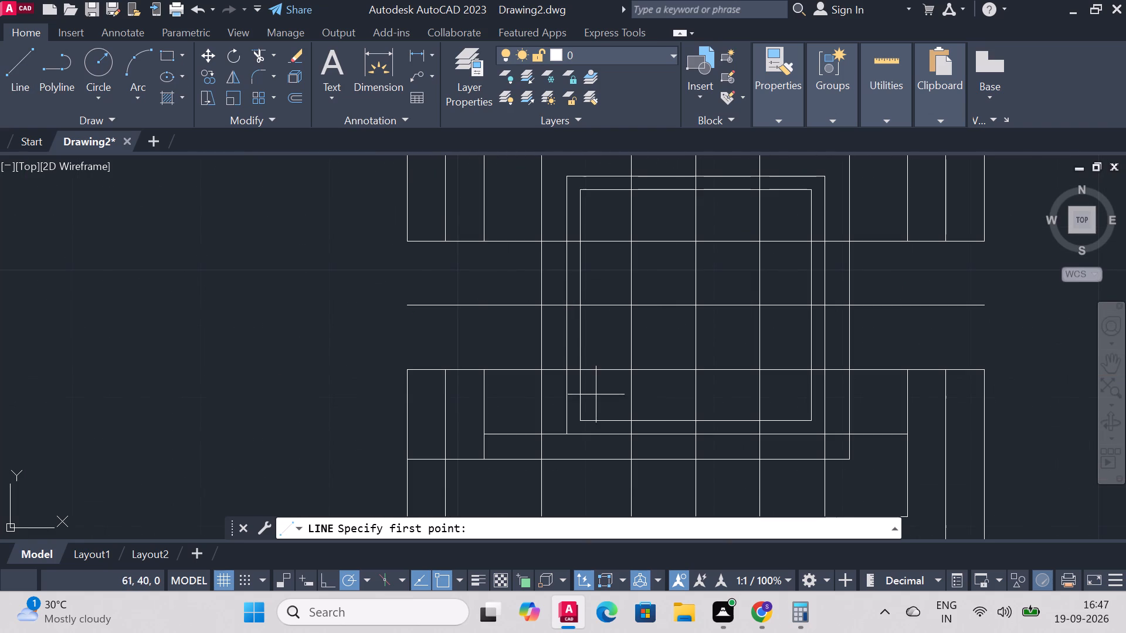
left_click(579, 420)
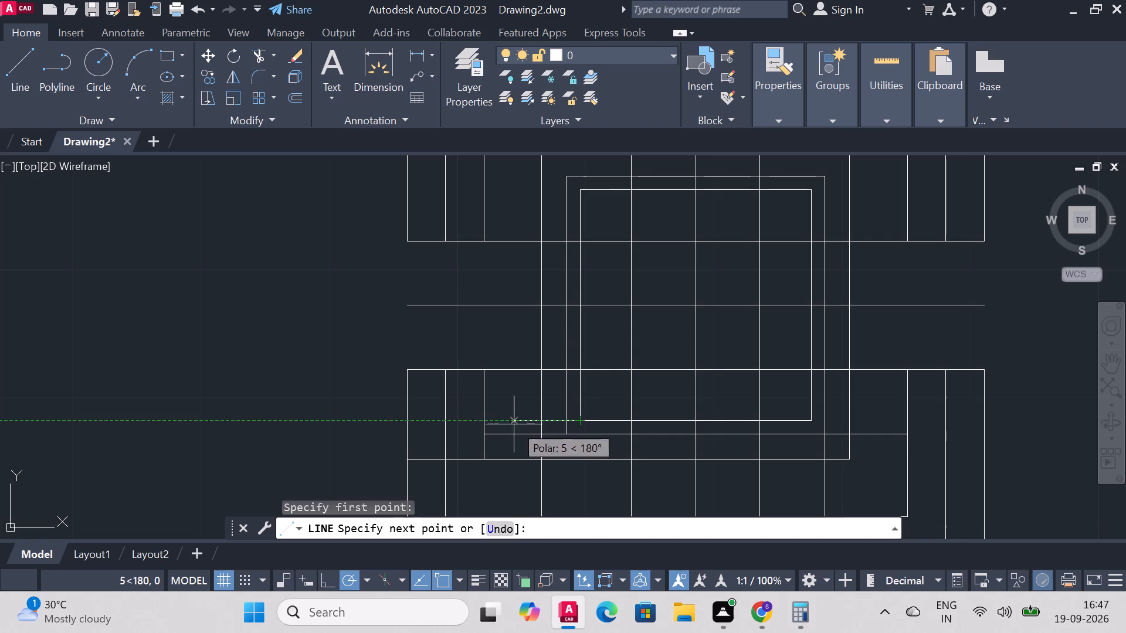
left_click(447, 423)
right_click(447, 423)
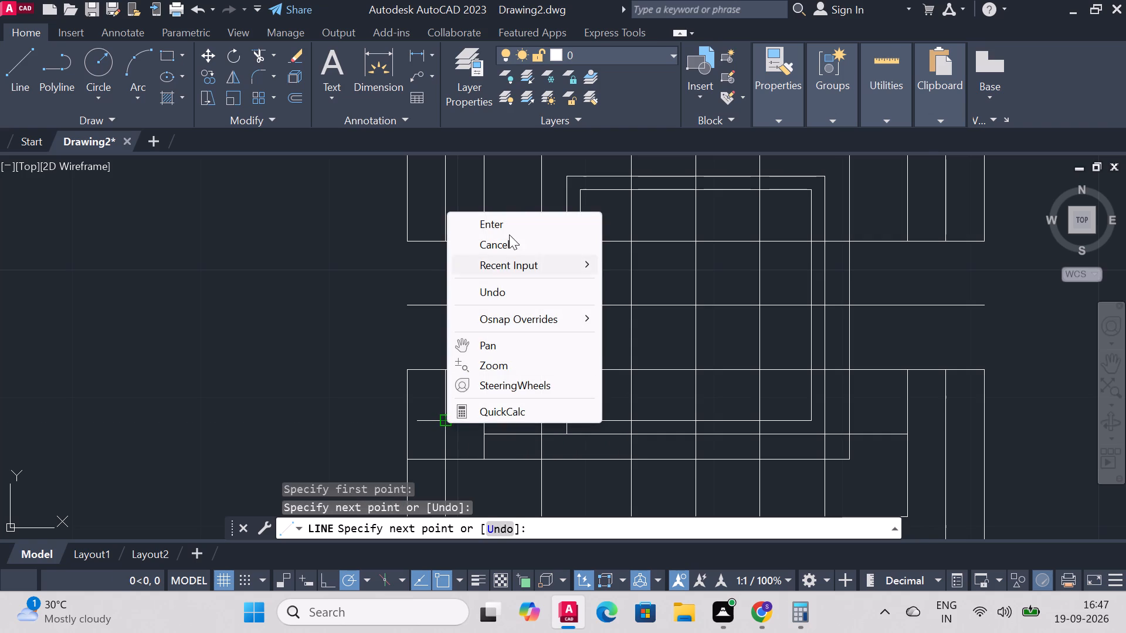
left_click(512, 222)
Draw a horizontal line about 11 long from the innermost square's lower-right corner to the right side of the middle outer section.
left_click(16, 64)
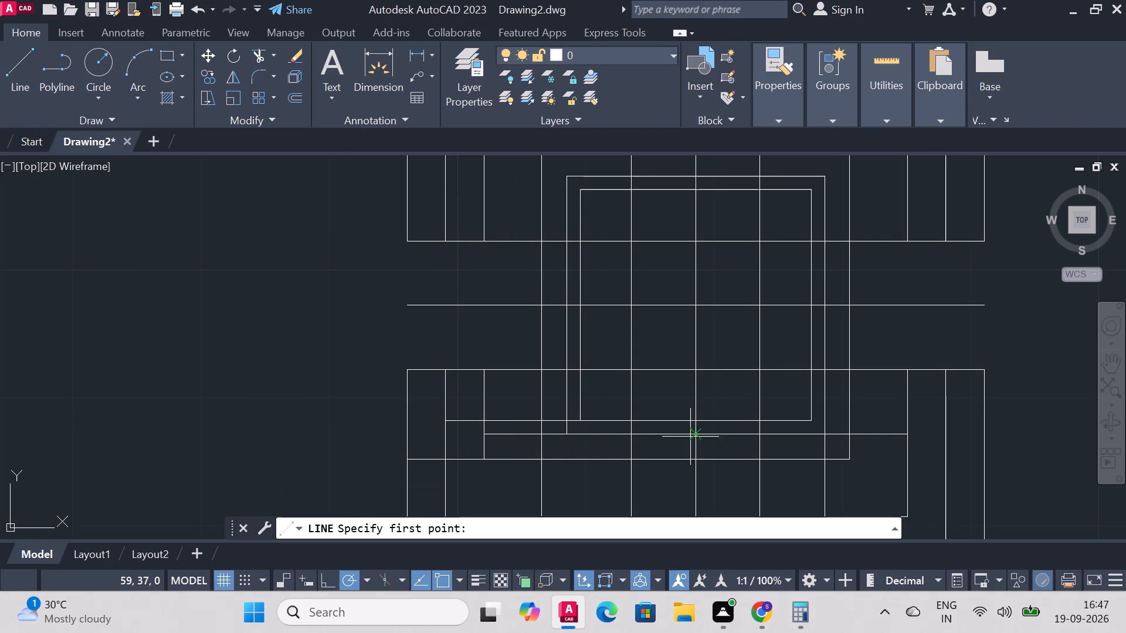
left_click(808, 421)
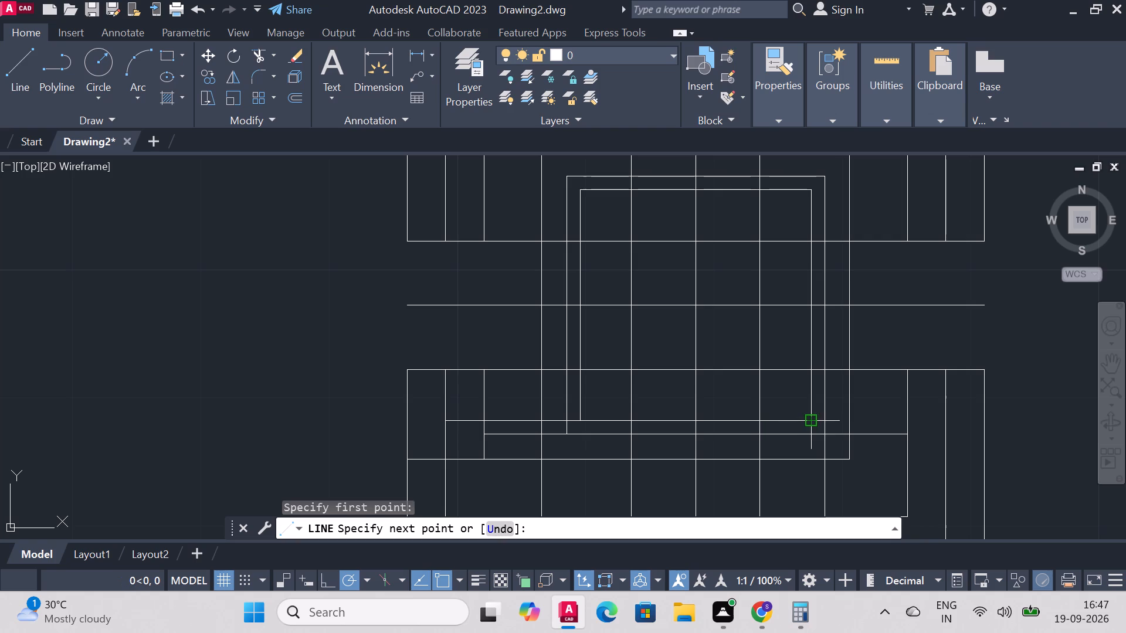
left_click(945, 423)
right_click(945, 423)
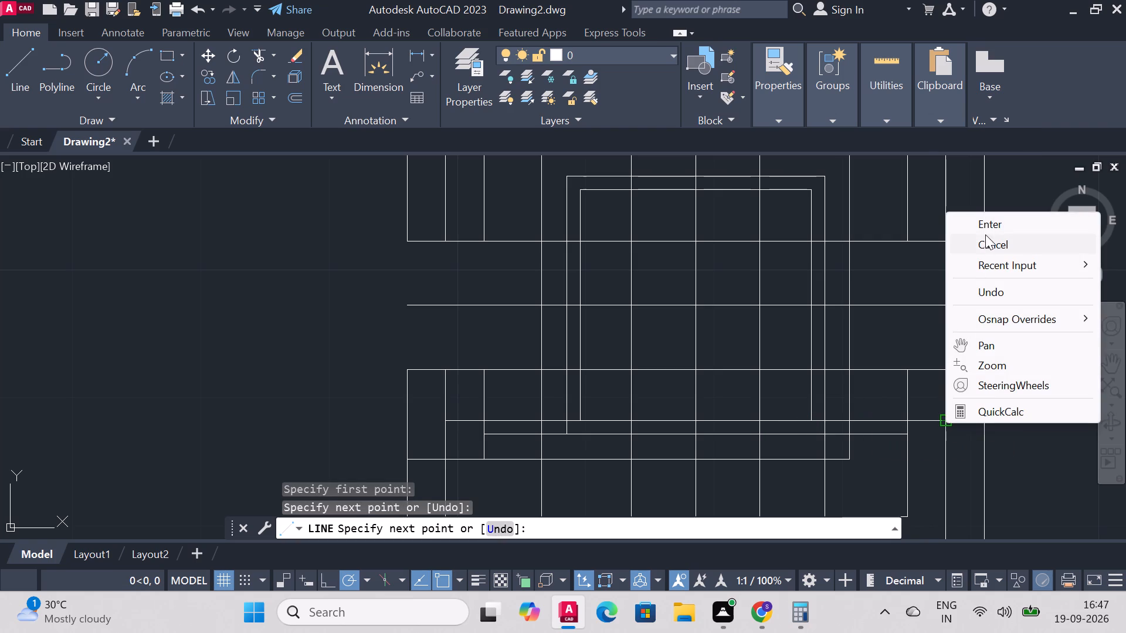
left_click(989, 224)
Draw a circle of radius 1 centred where the left horizontal line meets the middle outer section's left side.
scroll(501, 445, "down", 1)
scroll(438, 457, "up", 2)
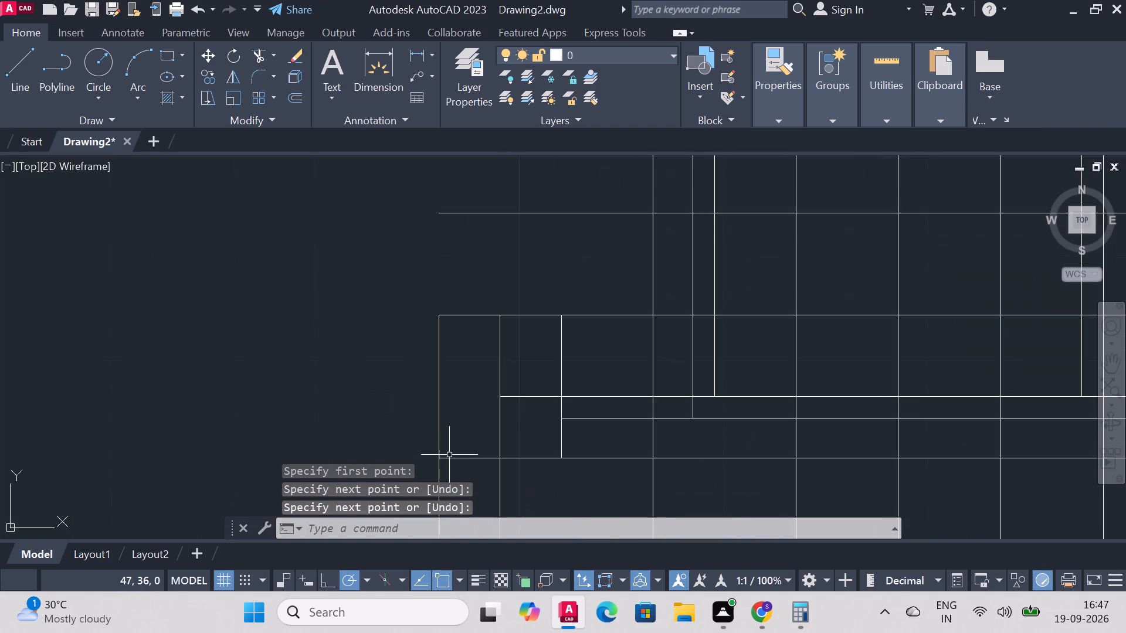
left_click(95, 52)
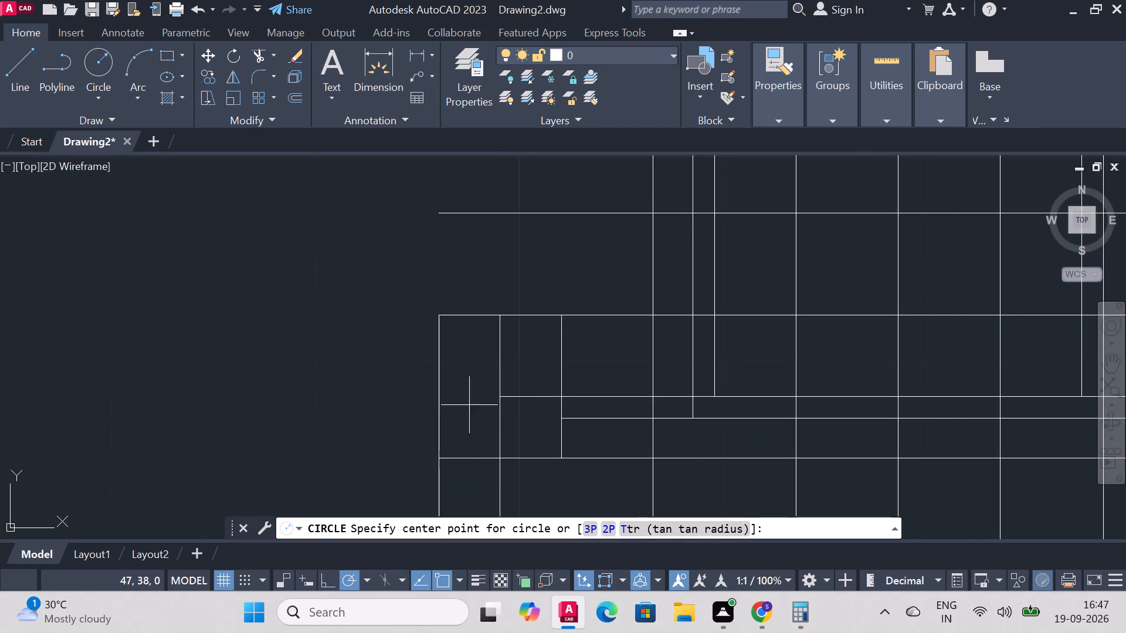
left_click(505, 398)
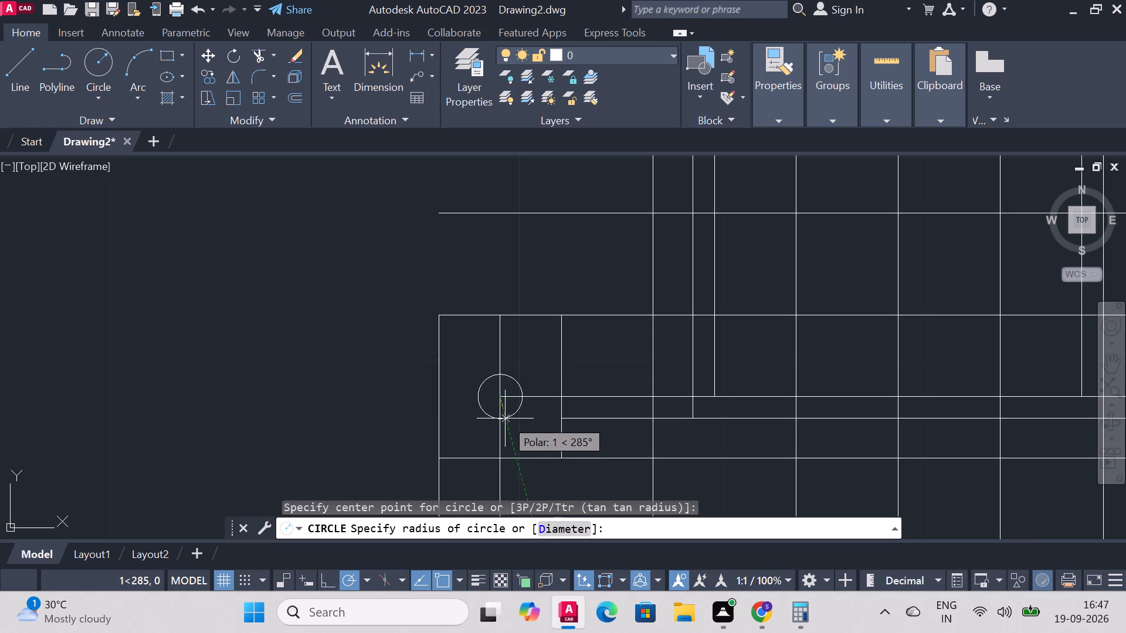
key("r")
key("Return")
key("1")
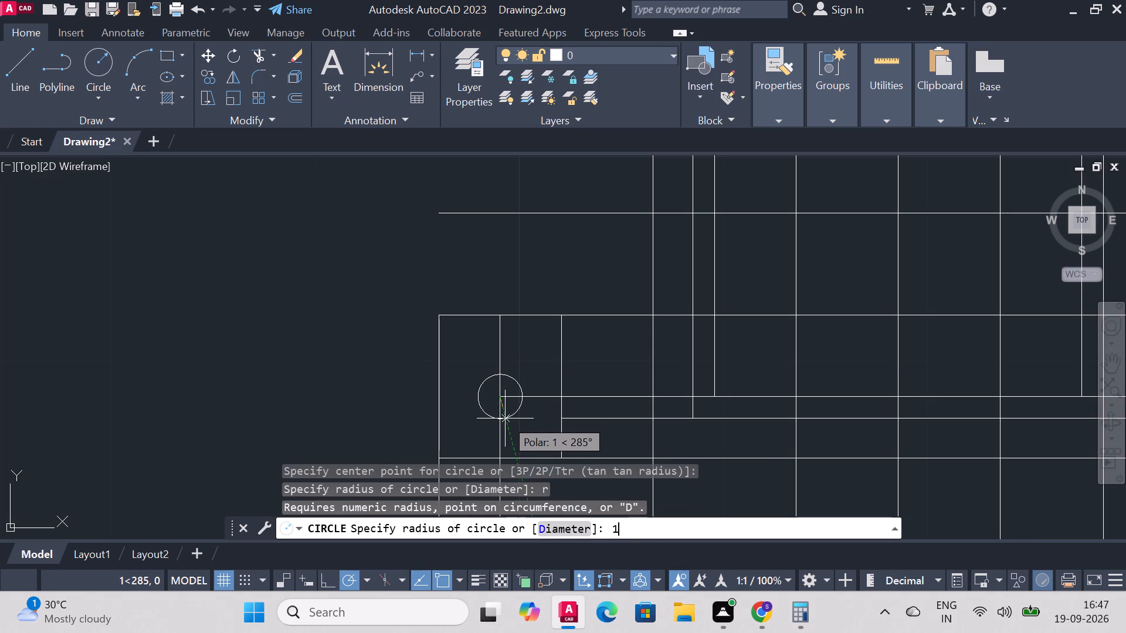
key("Return")
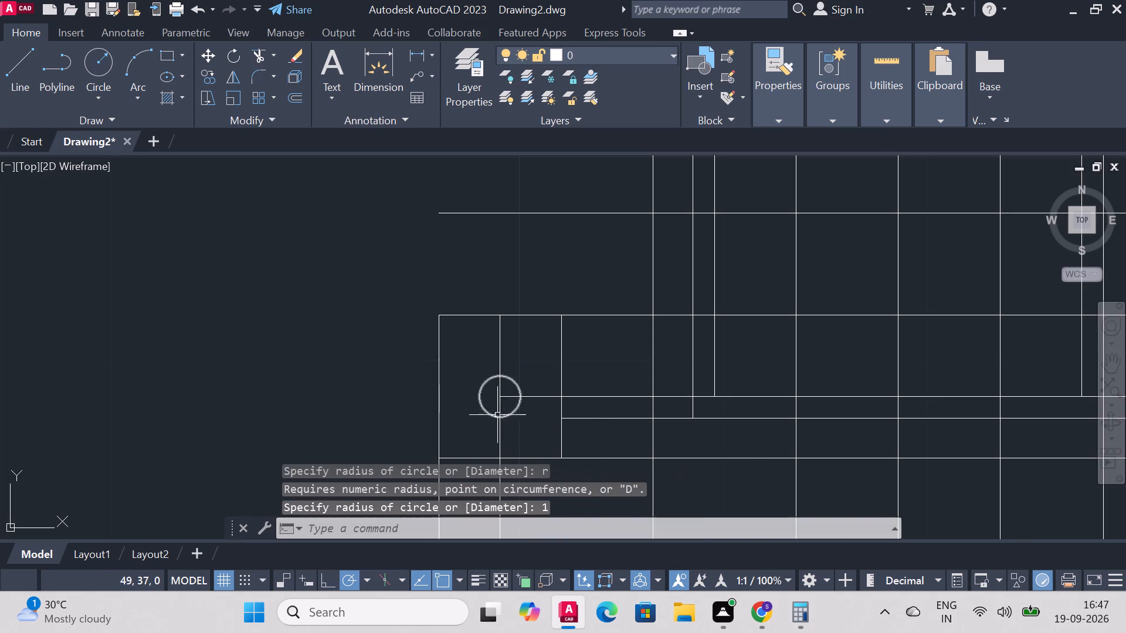
Draw a horizontal line from the circle's centre to the leftmost point on its circumference.
scroll(548, 342, "down", 2)
scroll(531, 406, "up", 1)
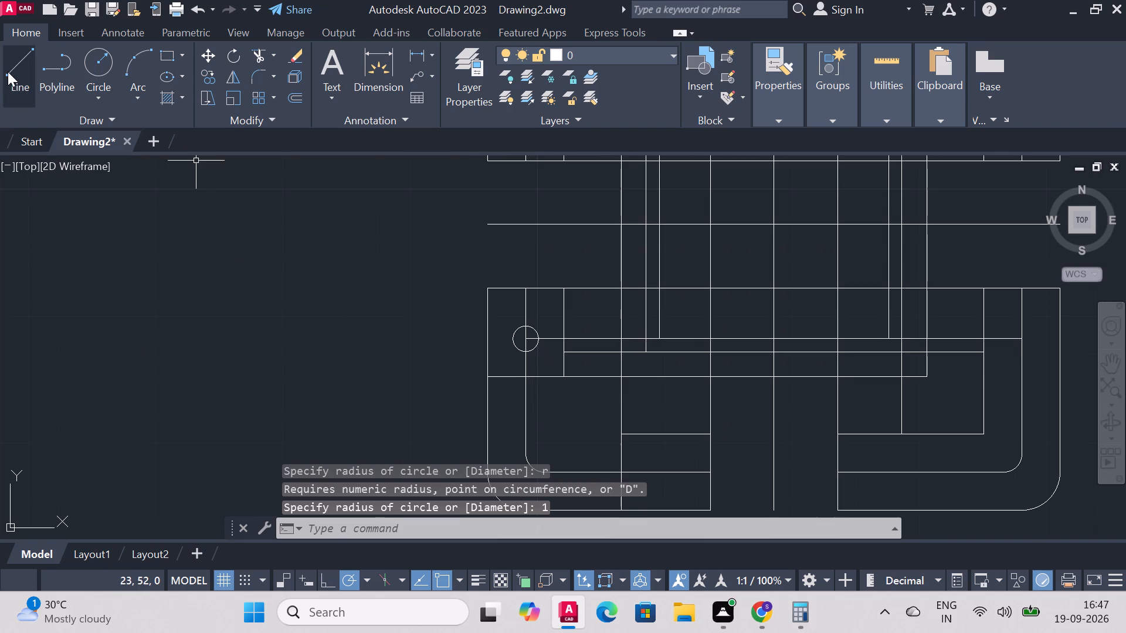
left_click(8, 72)
scroll(615, 426, "up", 2)
left_click(386, 204)
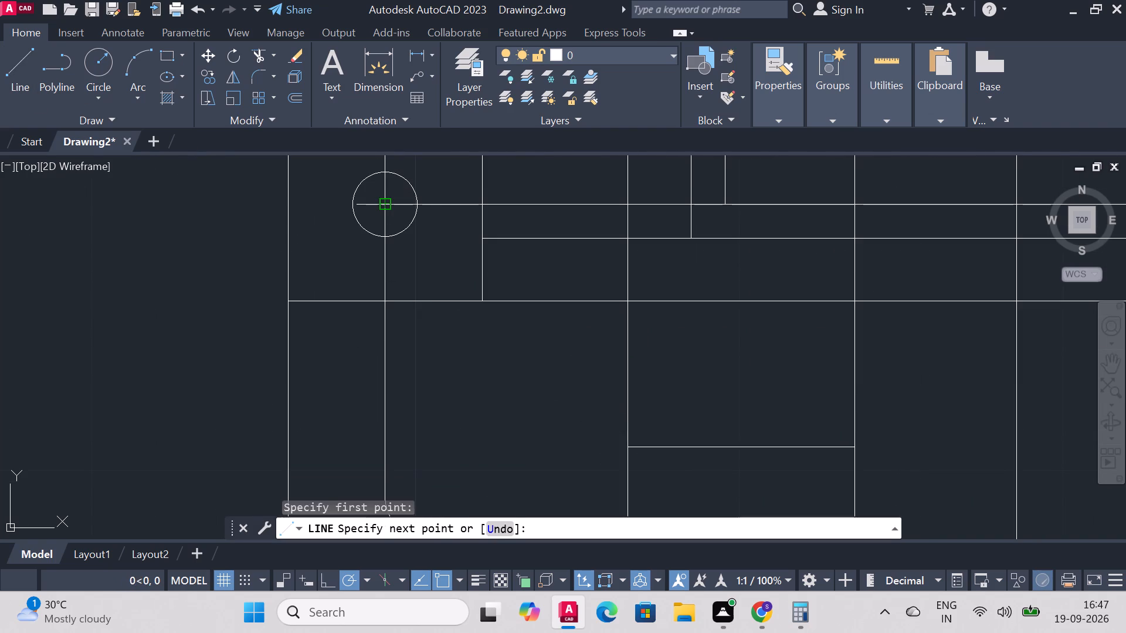
left_click(352, 204)
right_click(408, 216)
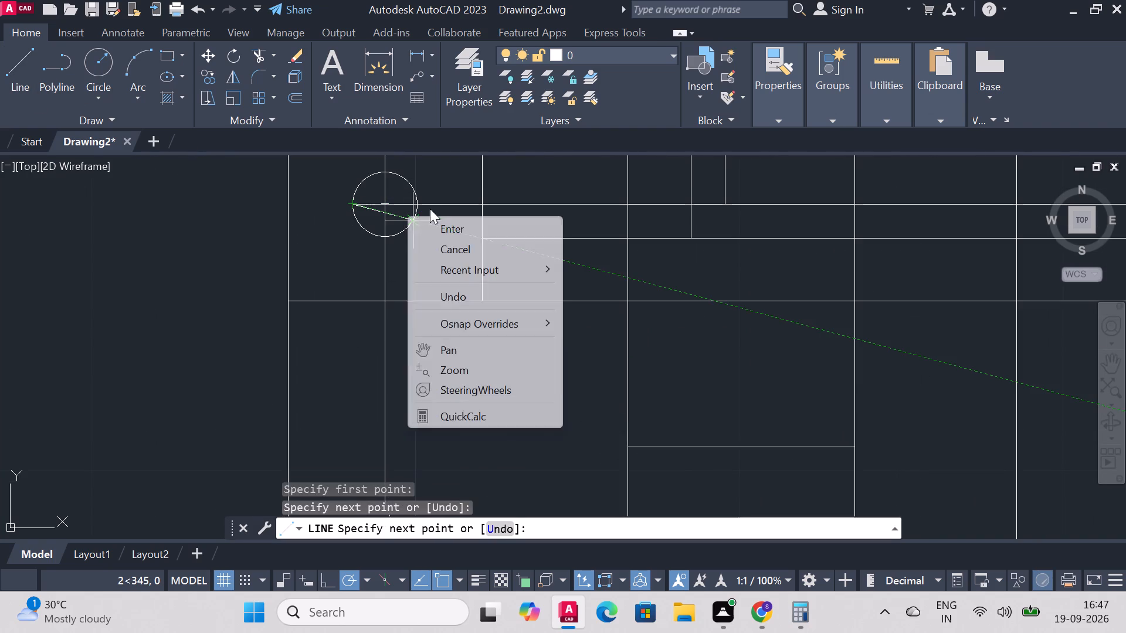
left_click(465, 230)
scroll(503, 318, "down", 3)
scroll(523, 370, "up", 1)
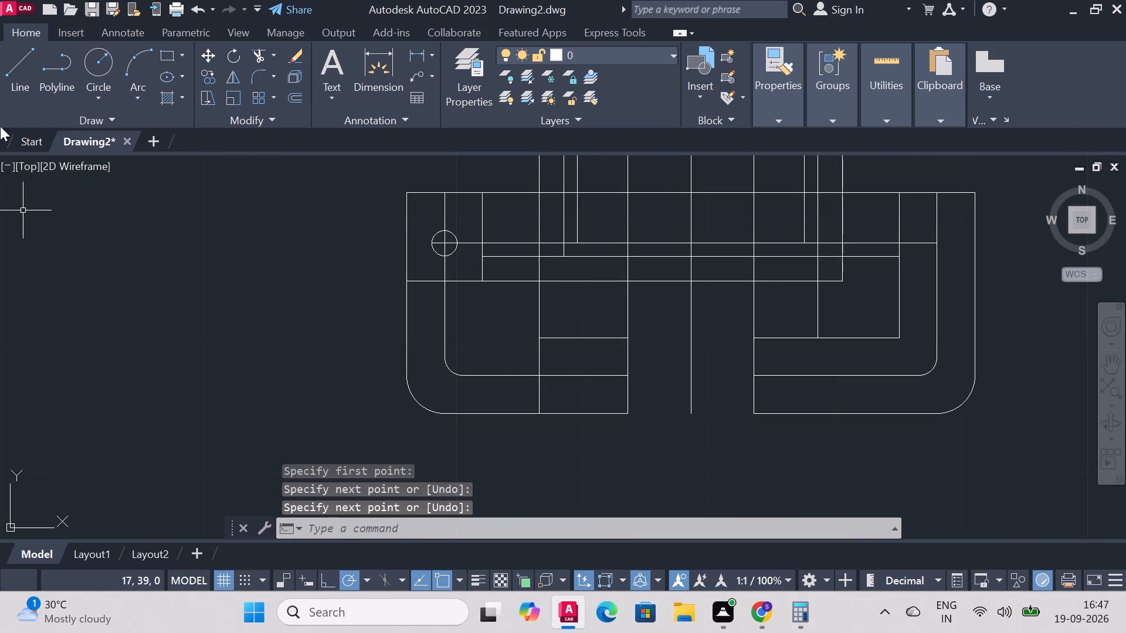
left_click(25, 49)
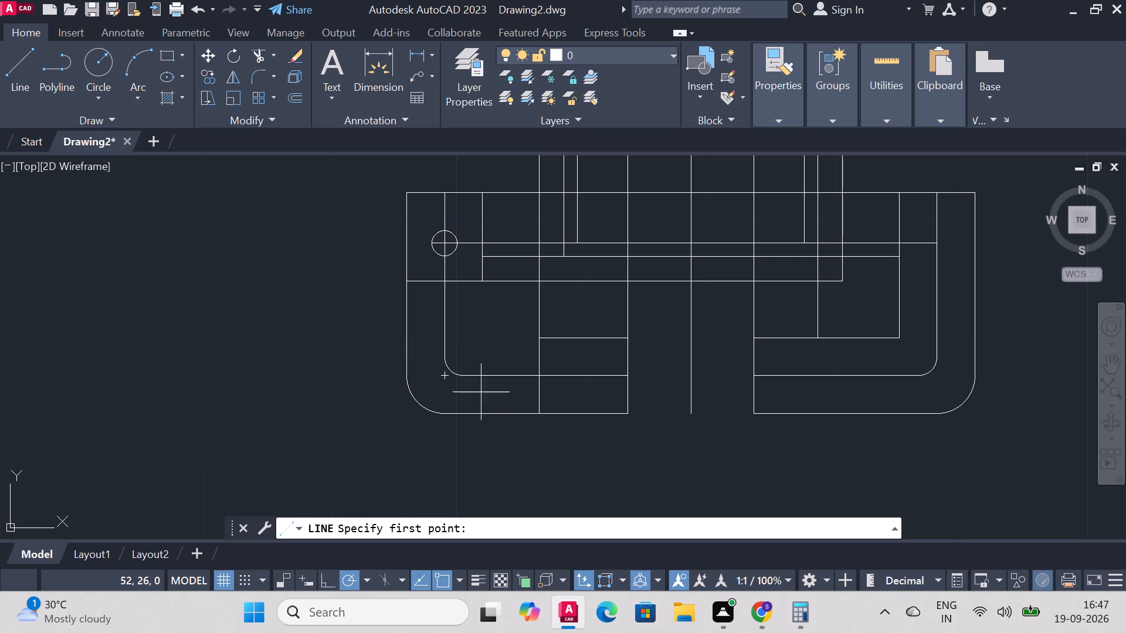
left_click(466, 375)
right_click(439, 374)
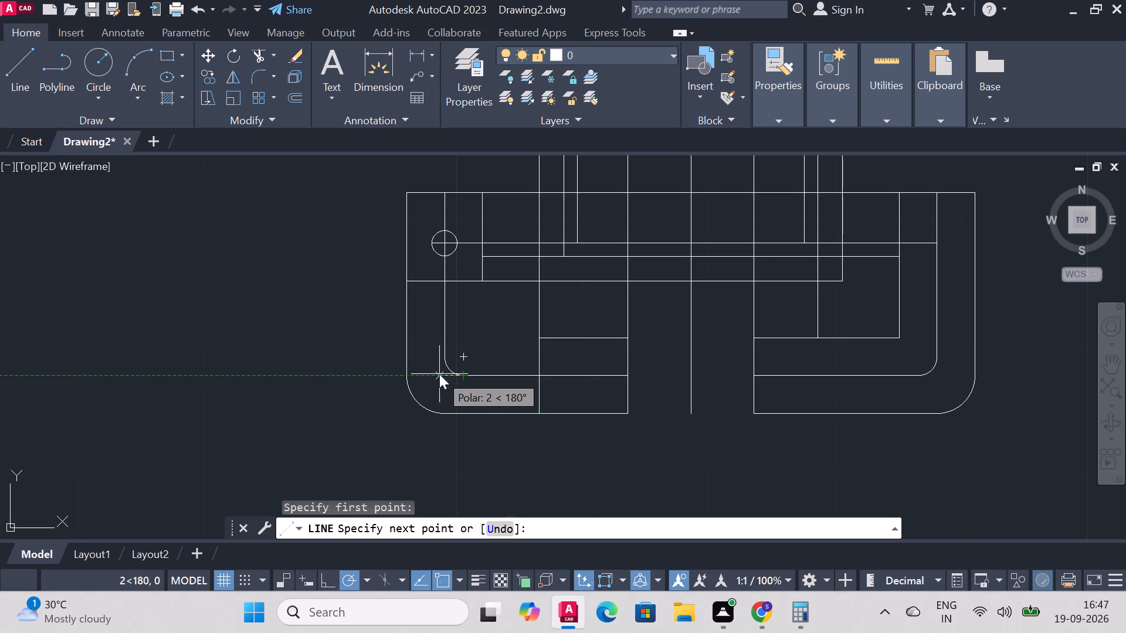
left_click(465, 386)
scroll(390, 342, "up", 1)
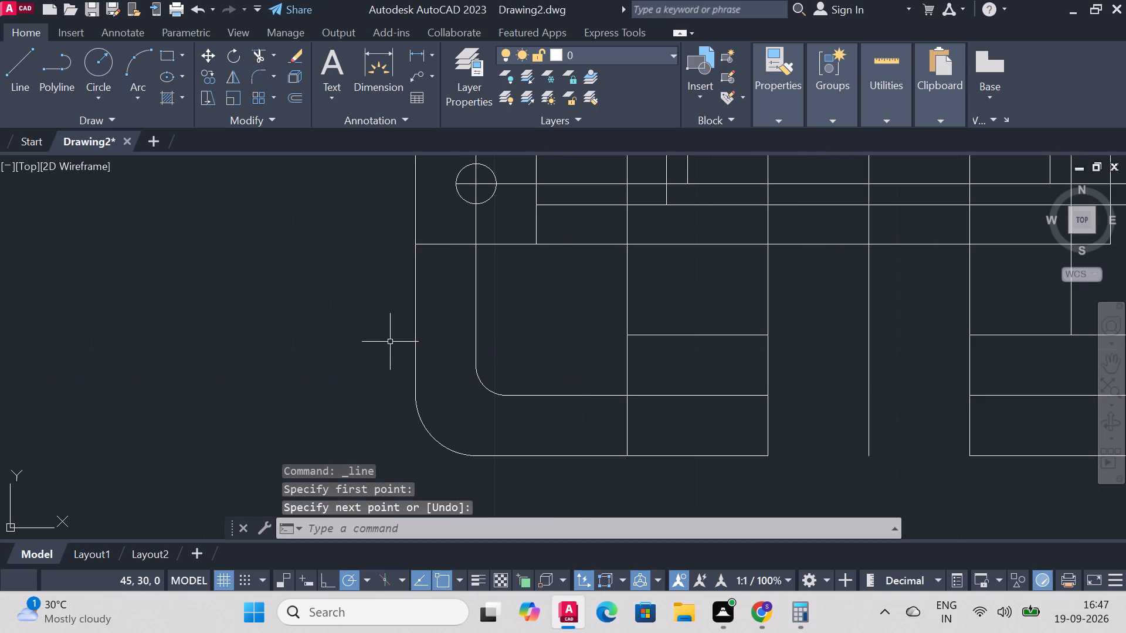
Draw a vertical line about 11 long downward from the small circle's leftmost point.
right_click(270, 302)
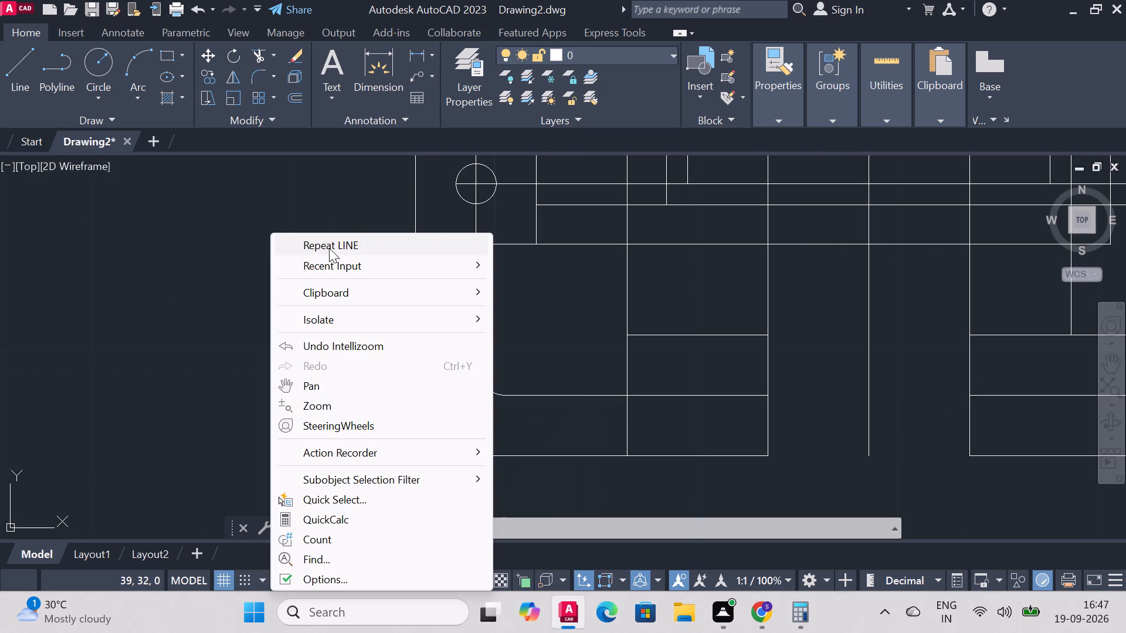
left_click(329, 248)
left_click(453, 189)
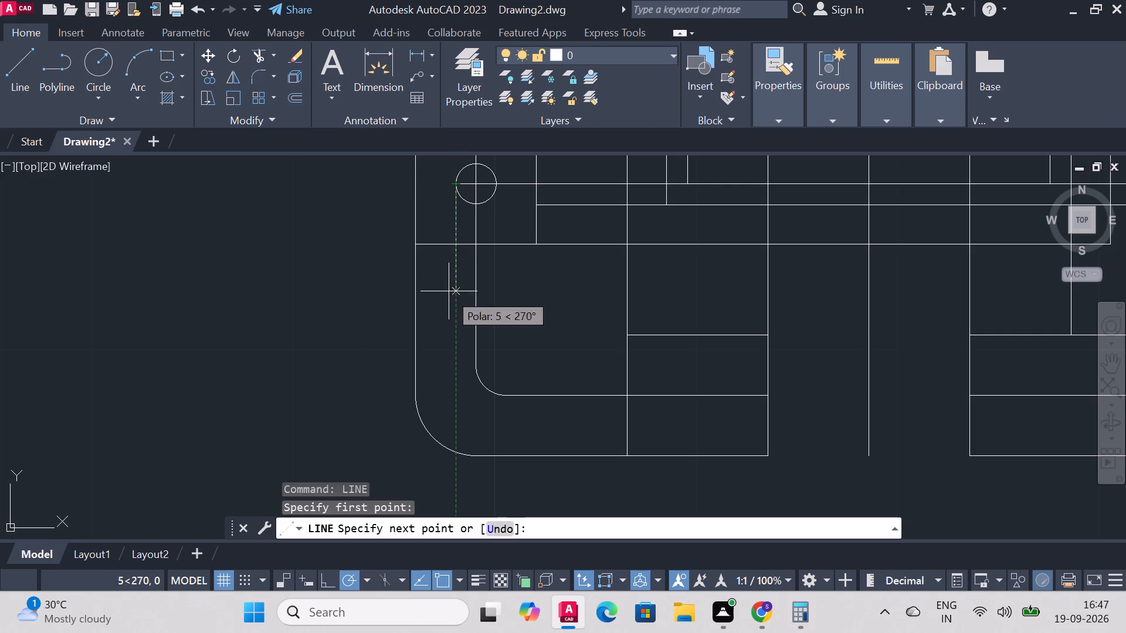
left_click(453, 401)
right_click(453, 401)
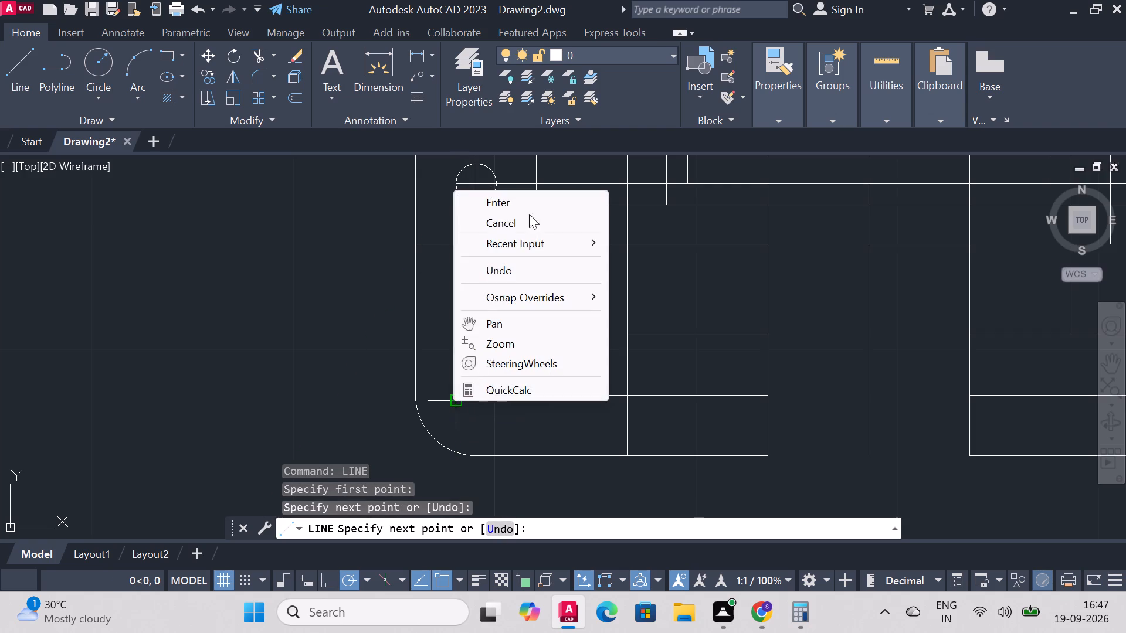
left_click(527, 203)
Draw a horizontal line from the lower end of the middle section's lower-left fillet to the vertical line below the circle's leftmost point.
right_click(192, 292)
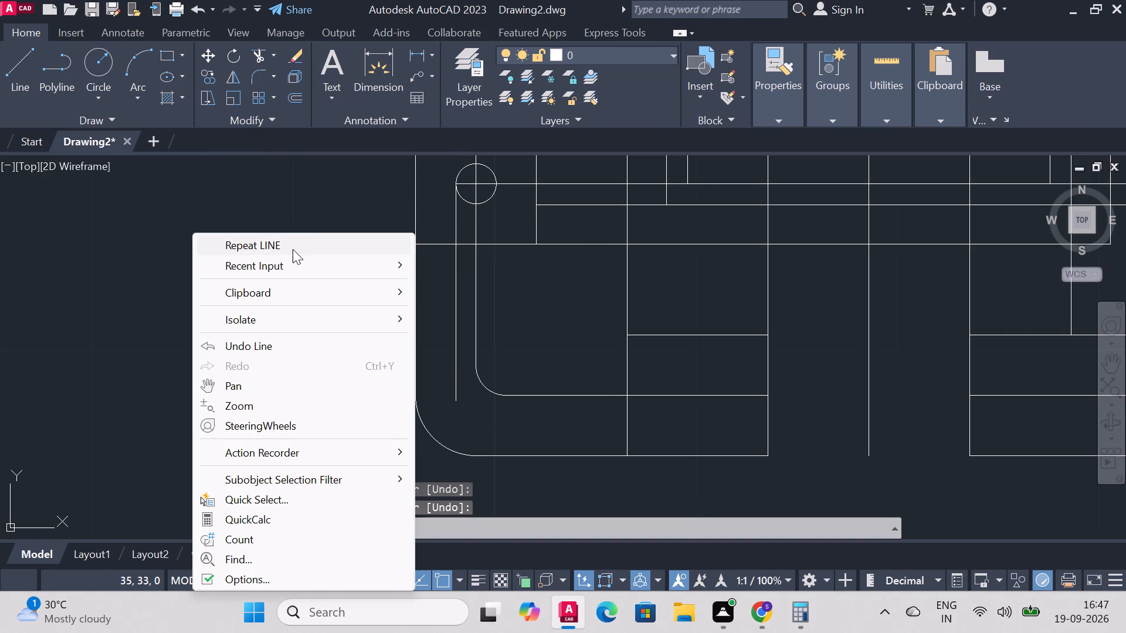
left_click(293, 249)
scroll(439, 342, "up", 2)
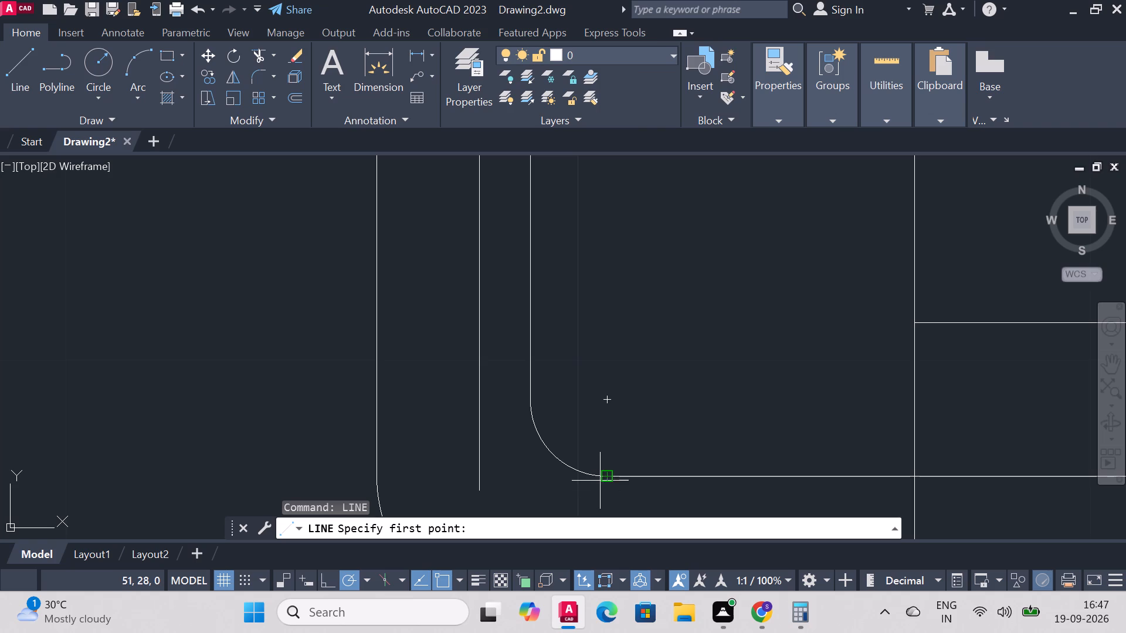
left_click(602, 478)
left_click(481, 474)
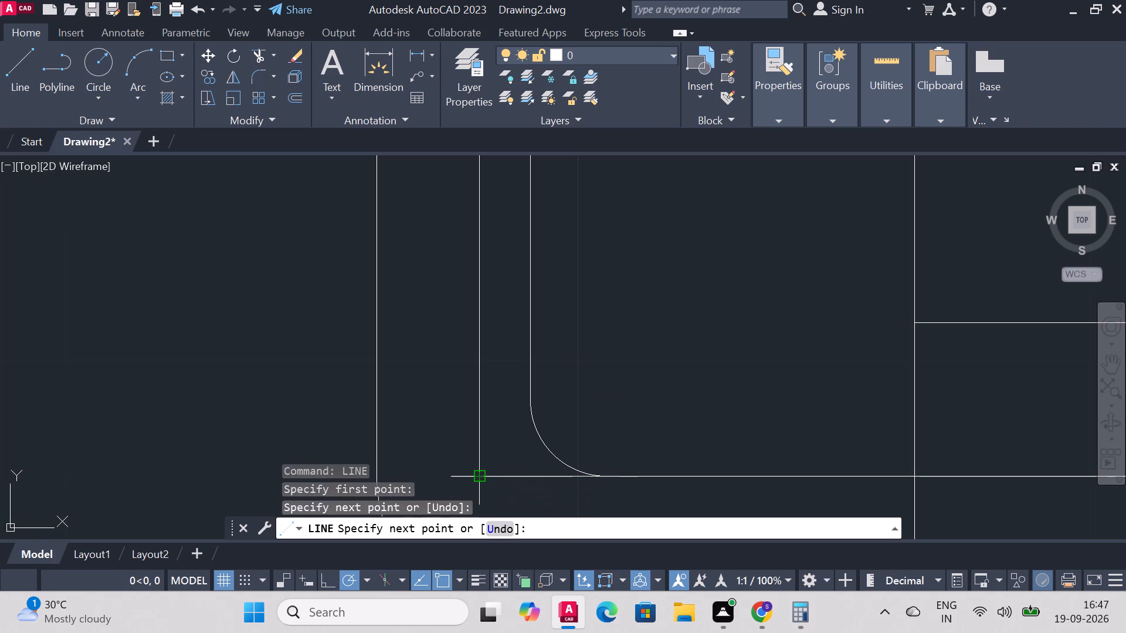
right_click(481, 474)
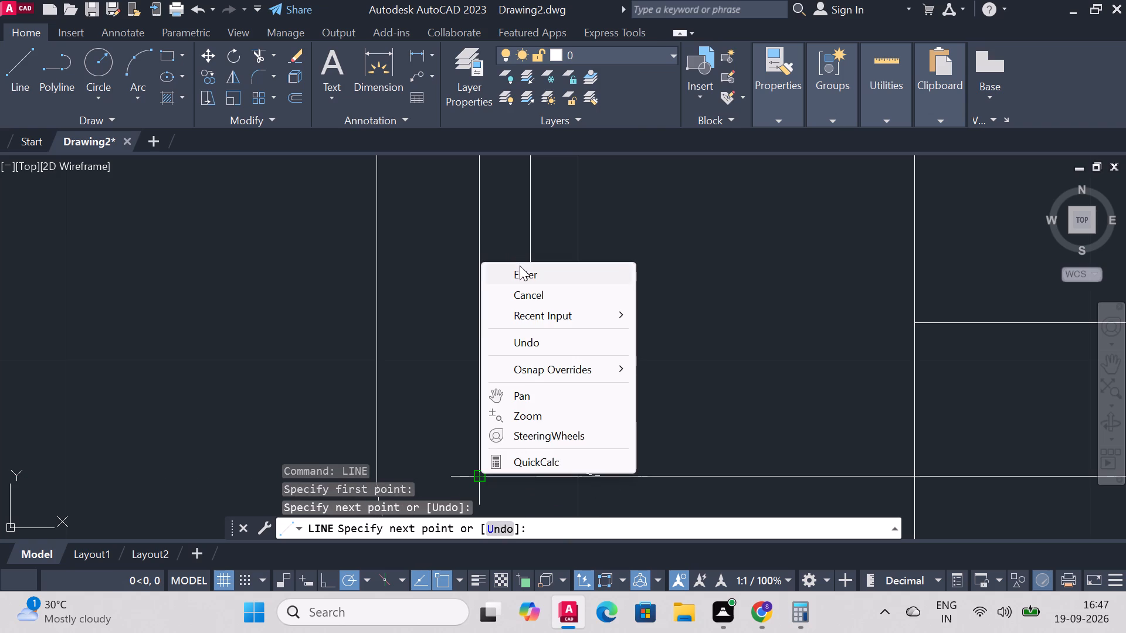
left_click(520, 271)
Draw a vertical line about 3 long from the small circle's rightmost point down to the horizontal line below the circle.
scroll(634, 343, "down", 3)
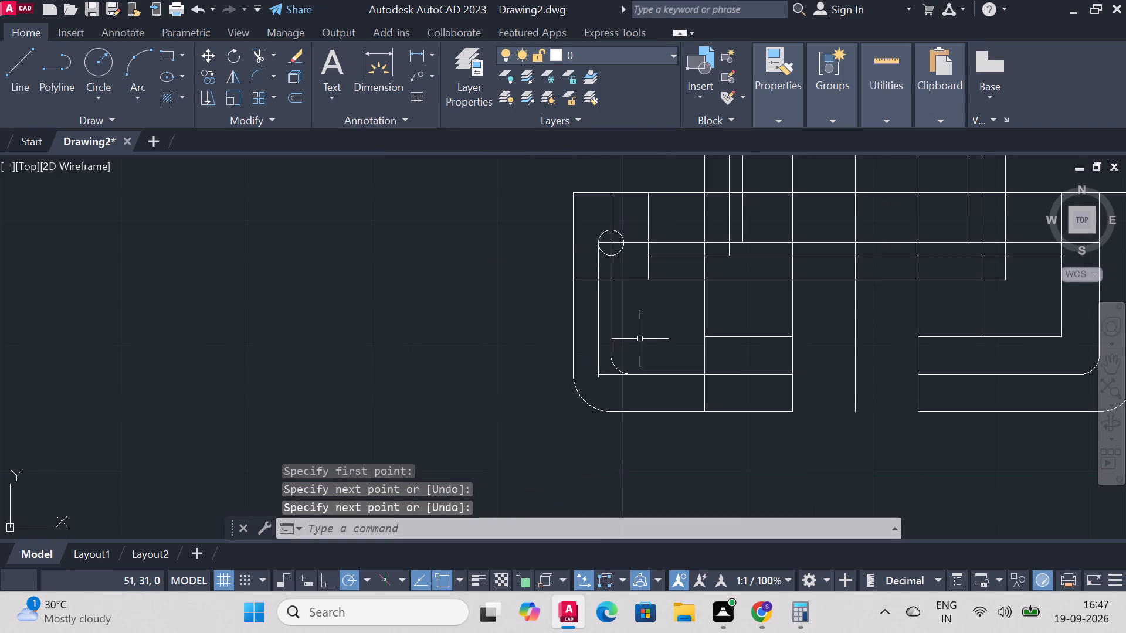
scroll(652, 333, "up", 1)
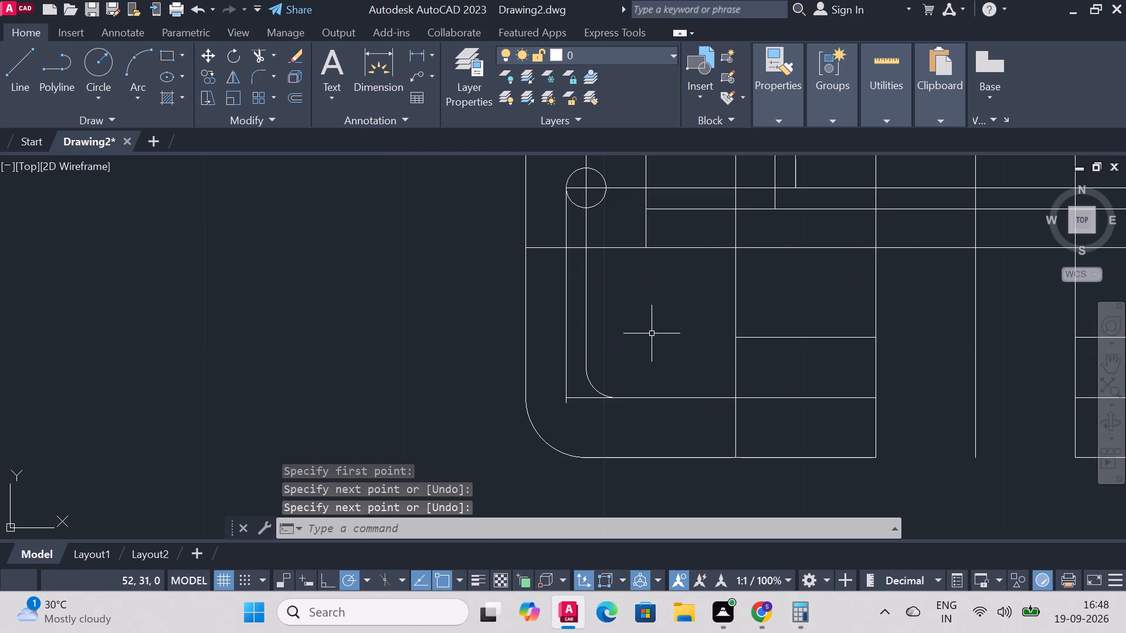
left_click(17, 66)
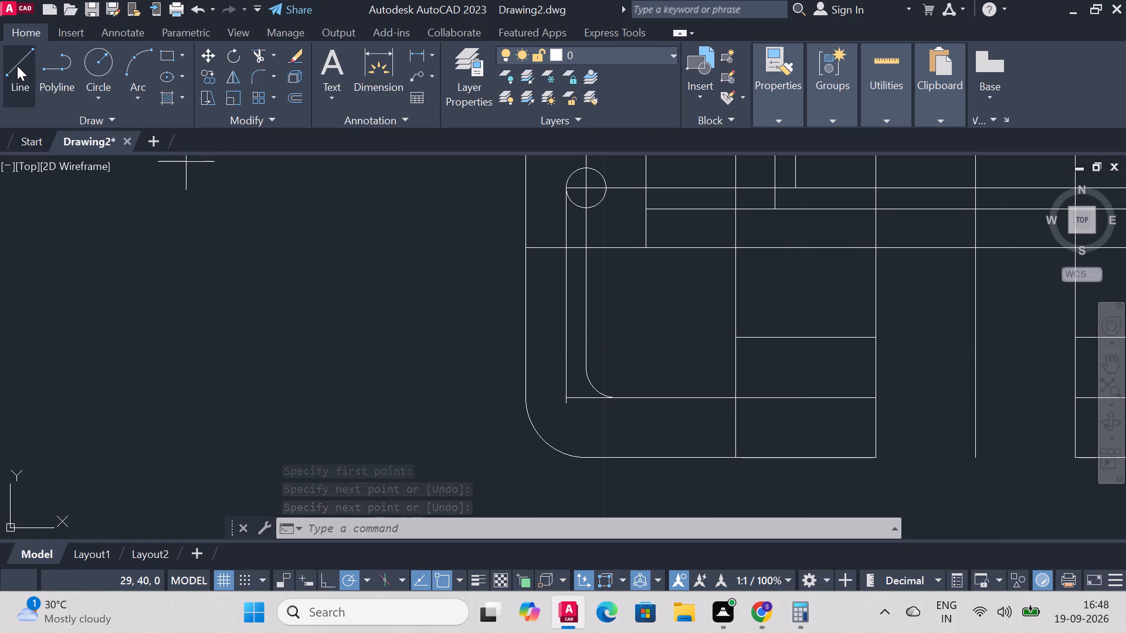
scroll(524, 300, "down", 2)
scroll(608, 250, "up", 2)
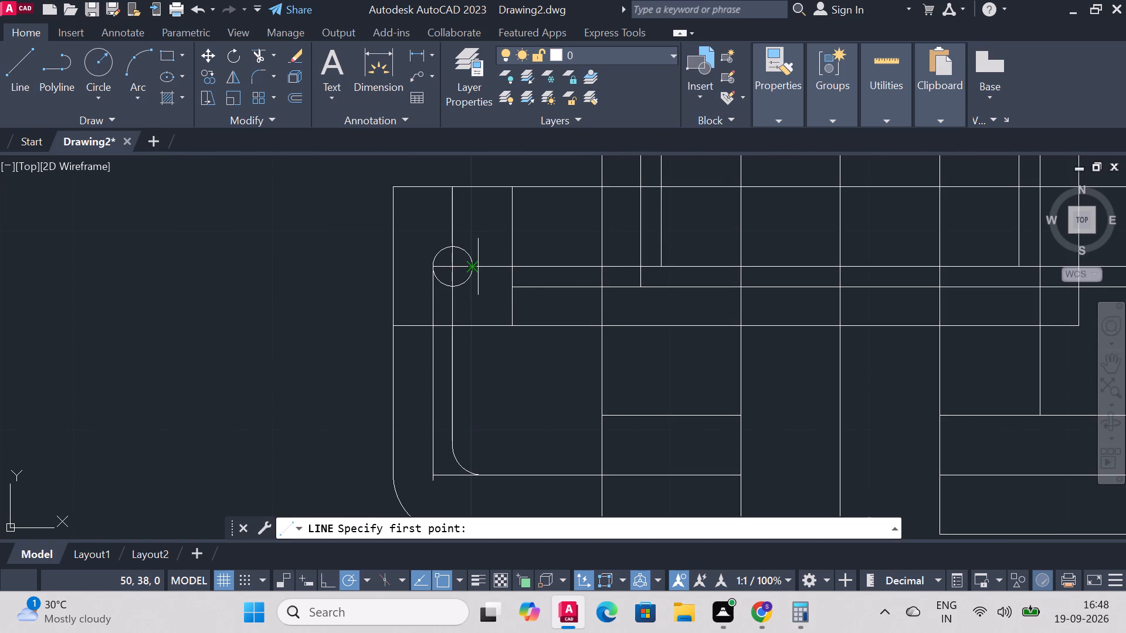
left_click(475, 267)
left_click(470, 324)
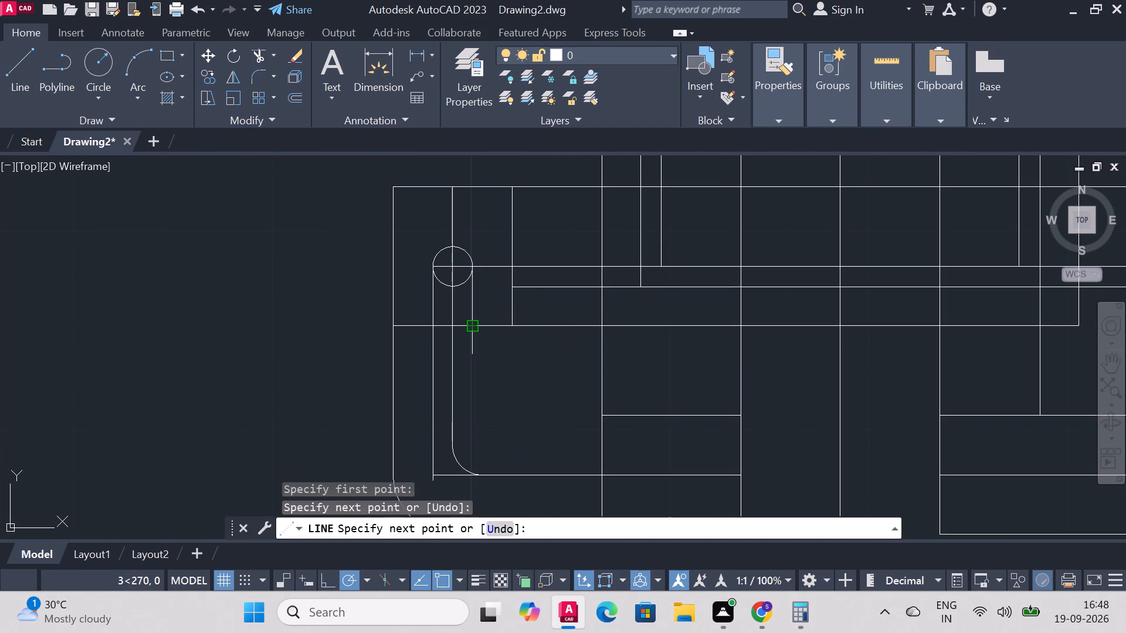
right_click(470, 325)
left_click(518, 327)
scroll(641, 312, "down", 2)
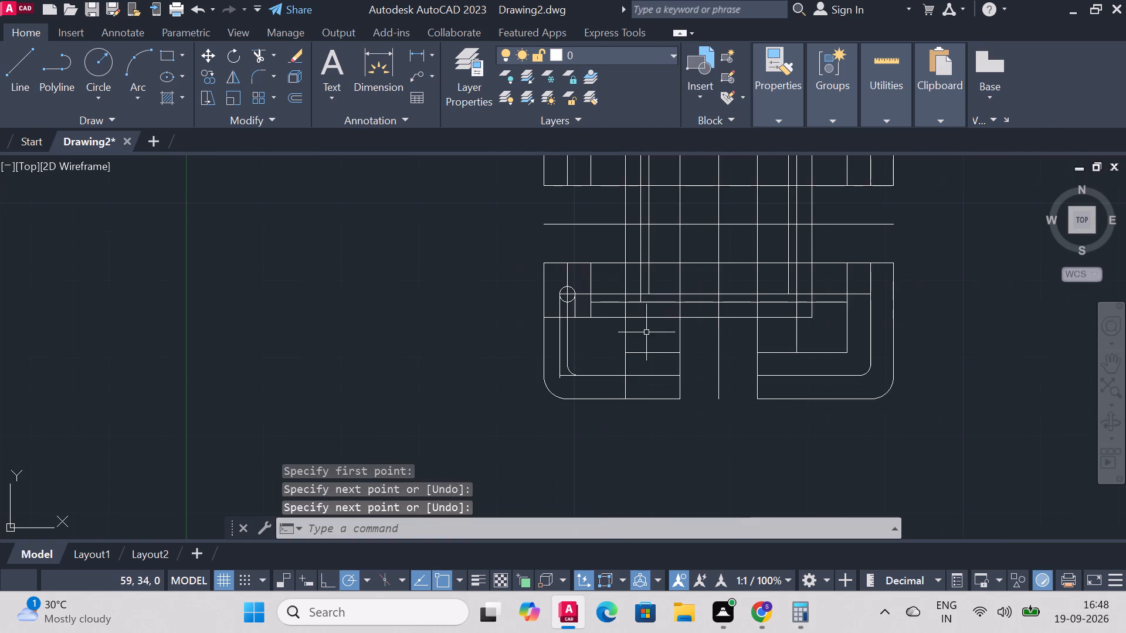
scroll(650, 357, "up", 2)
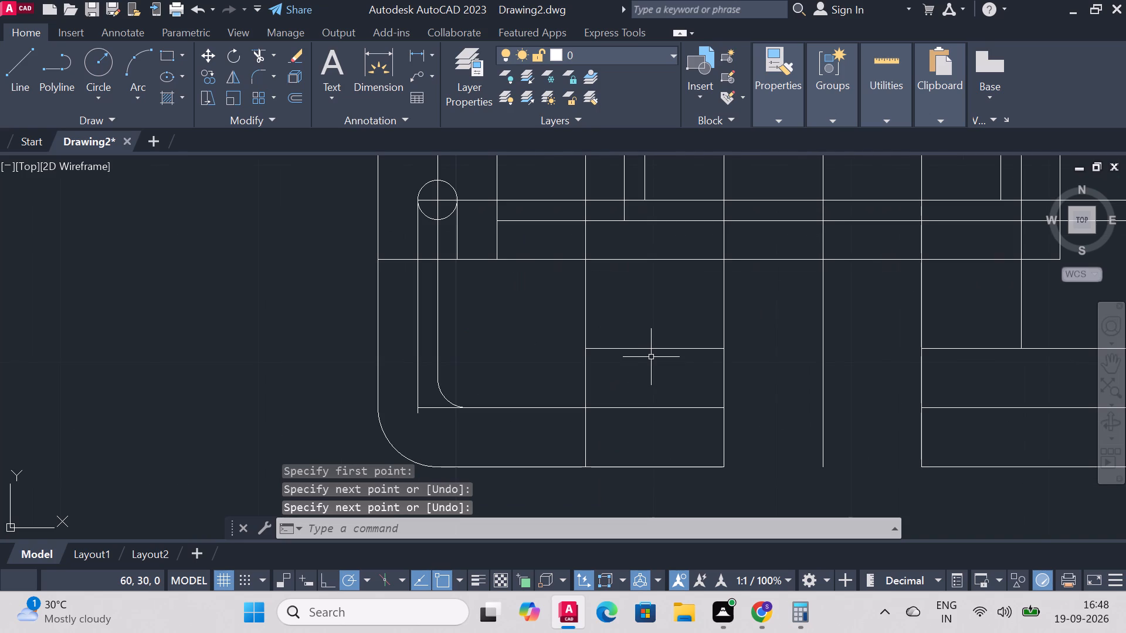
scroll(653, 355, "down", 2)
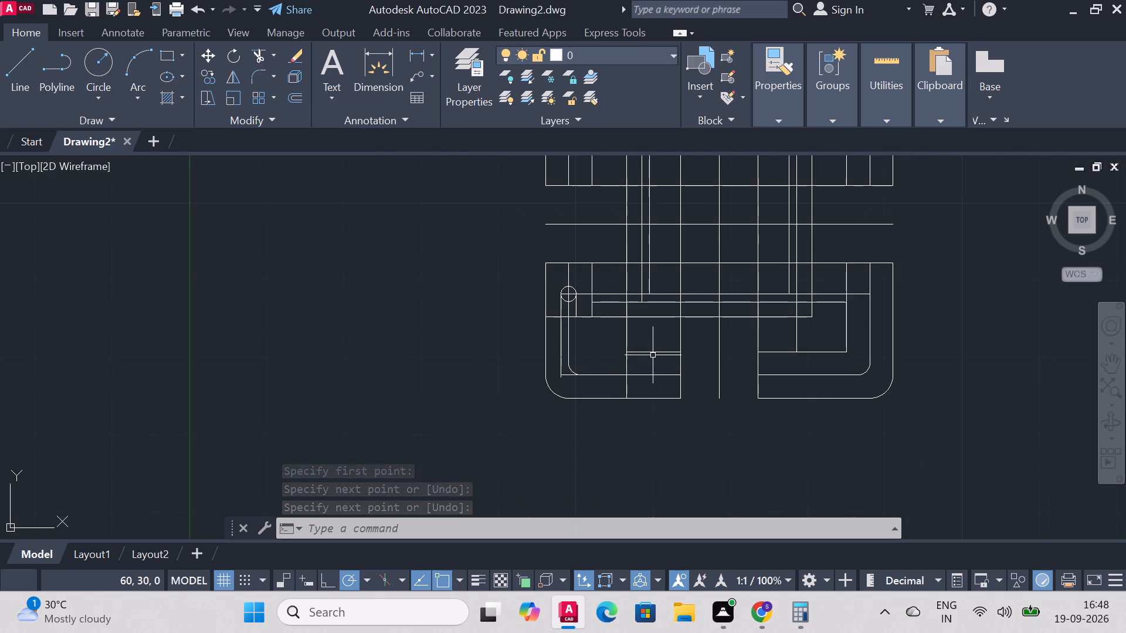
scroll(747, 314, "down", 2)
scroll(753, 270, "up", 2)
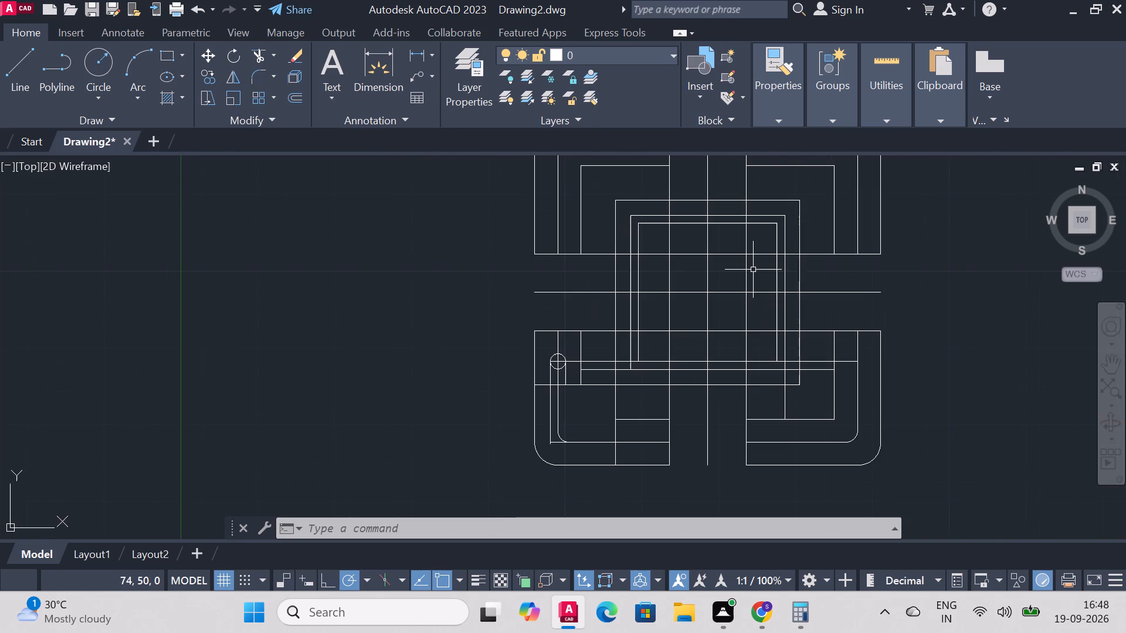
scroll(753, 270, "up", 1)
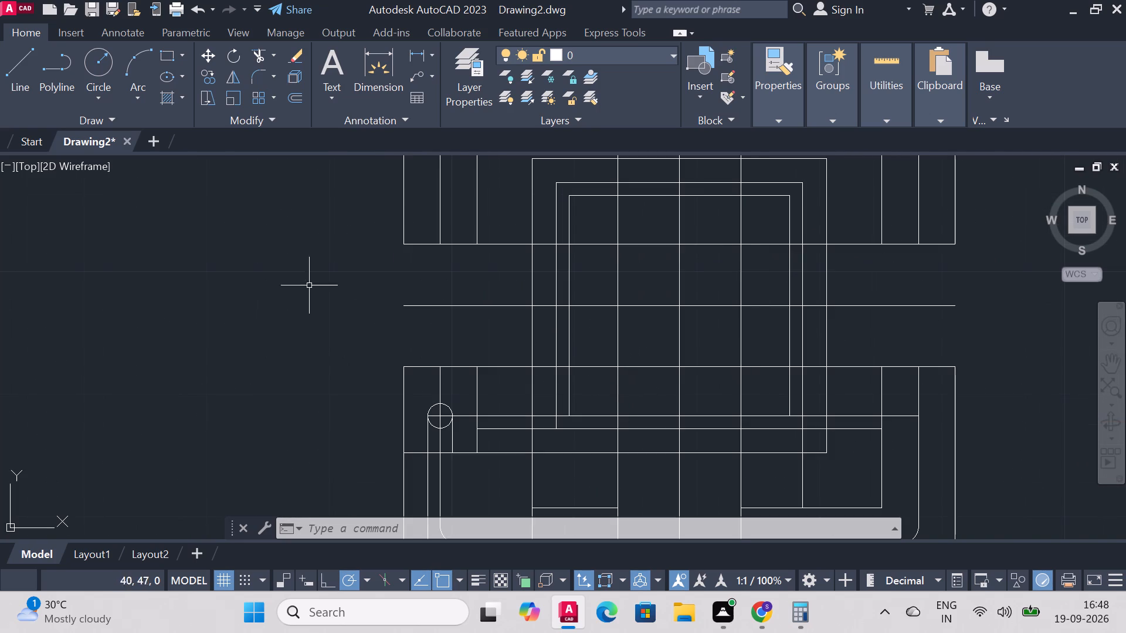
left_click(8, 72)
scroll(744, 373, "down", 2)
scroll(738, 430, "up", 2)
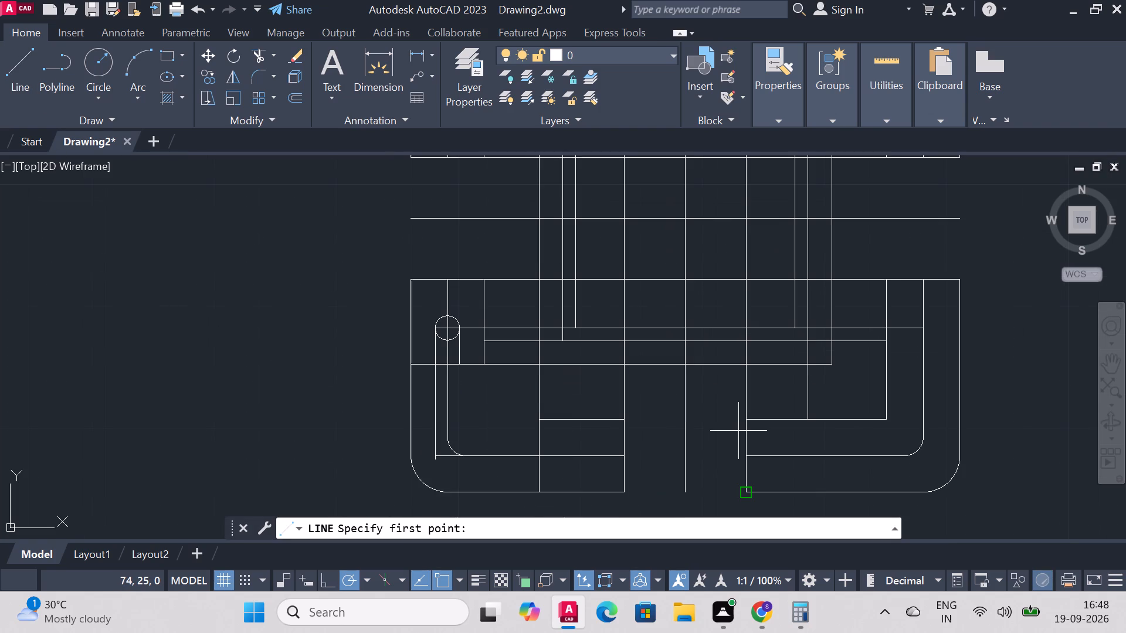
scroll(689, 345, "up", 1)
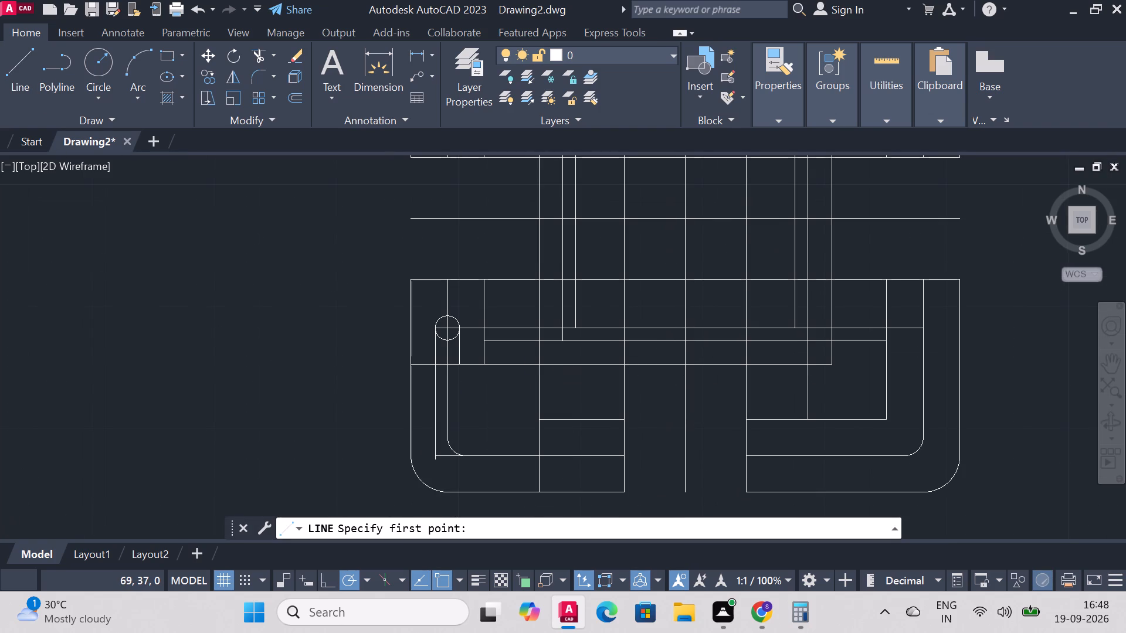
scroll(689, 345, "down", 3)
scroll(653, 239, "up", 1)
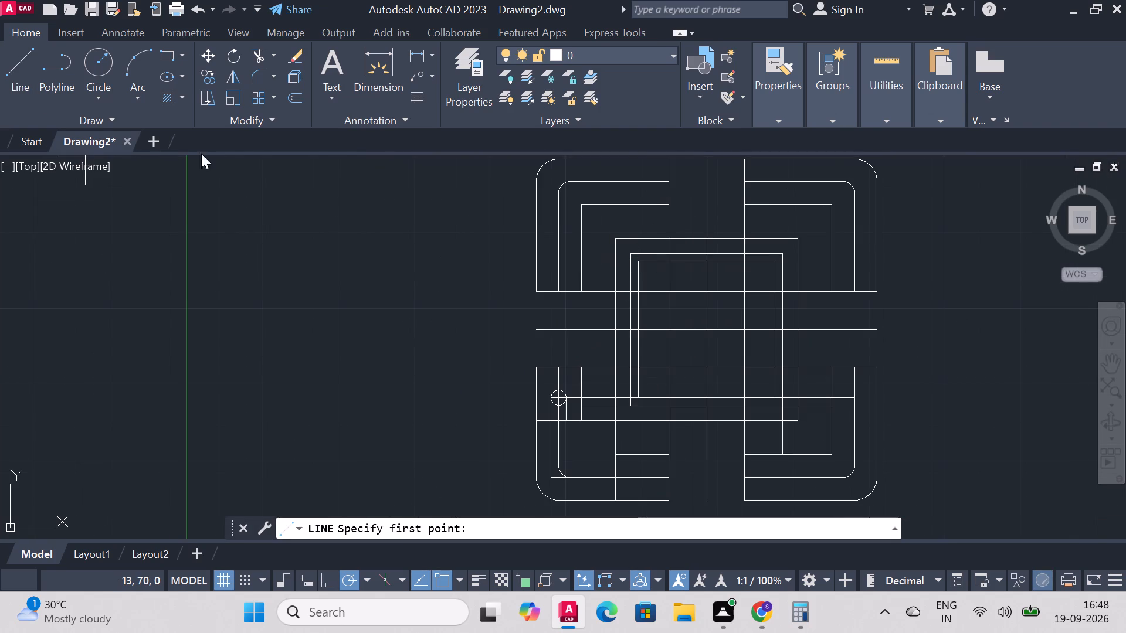
Measure the innermost square's left side from its upper-left to its lower-left corner with a temporary dimension.
left_click(372, 56)
scroll(697, 346, "up", 3)
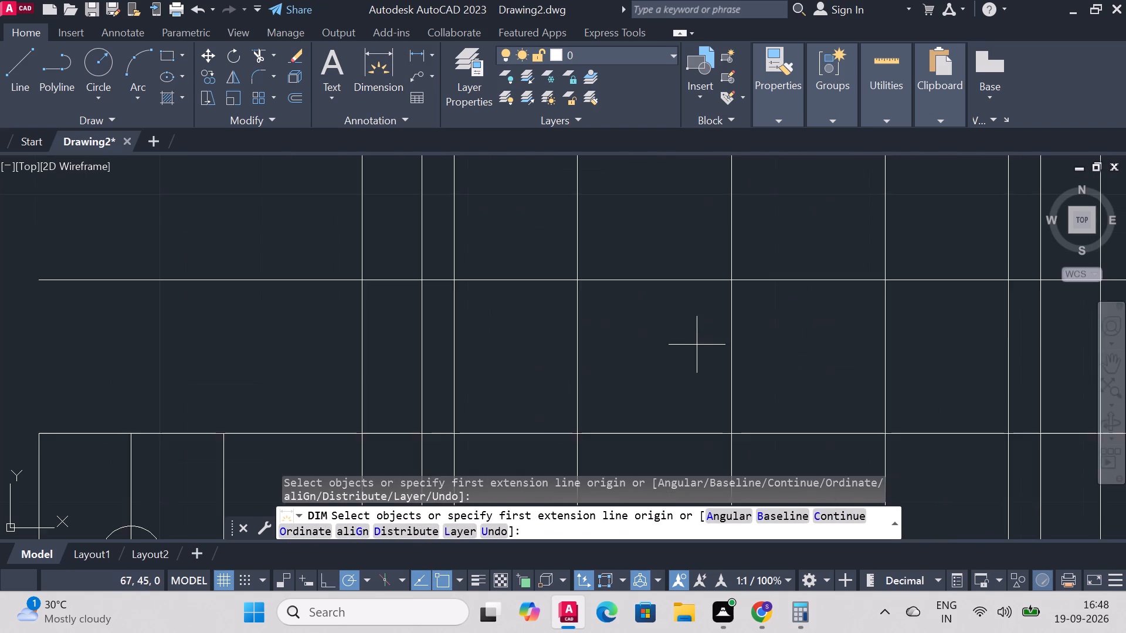
scroll(694, 345, "down", 3)
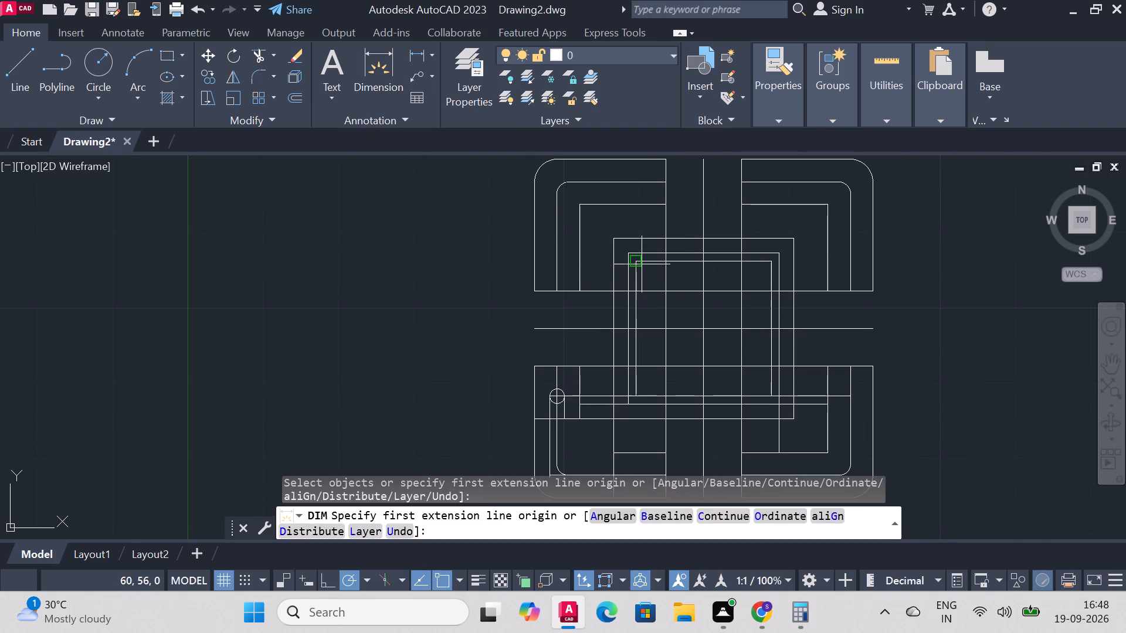
left_click(639, 263)
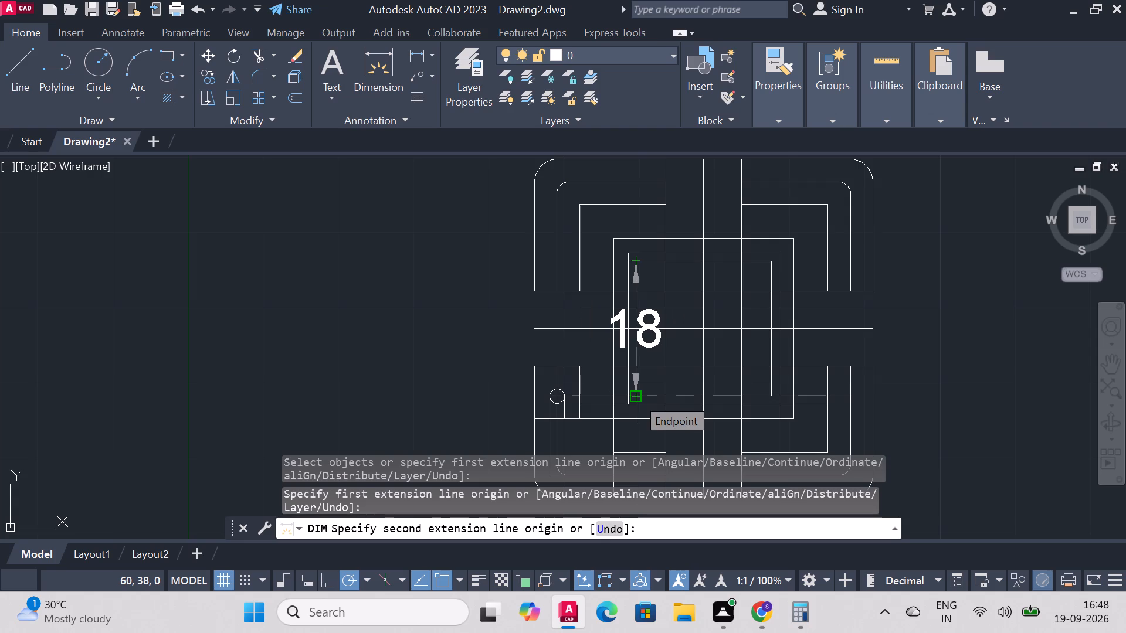
right_click(636, 397)
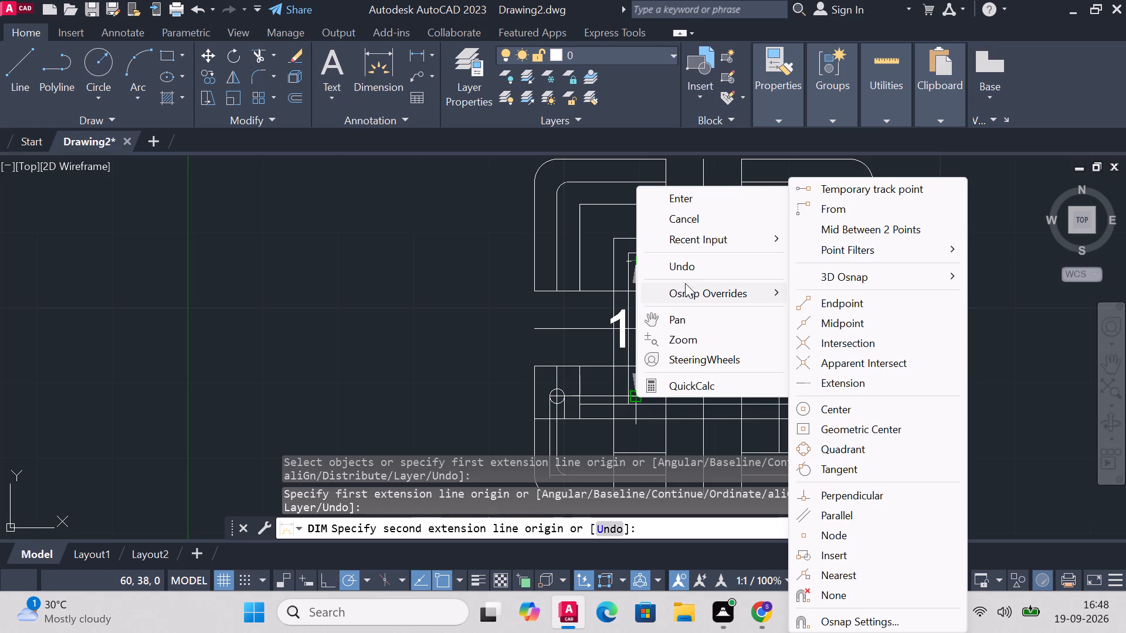
left_click(724, 193)
Draw a vertical line about 11 long from the innermost square's lower-left corner down to the bottom side of the middle outer section.
scroll(810, 378, "down", 4)
scroll(835, 429, "up", 4)
scroll(653, 299, "down", 3)
scroll(636, 260, "up", 3)
scroll(622, 251, "down", 3)
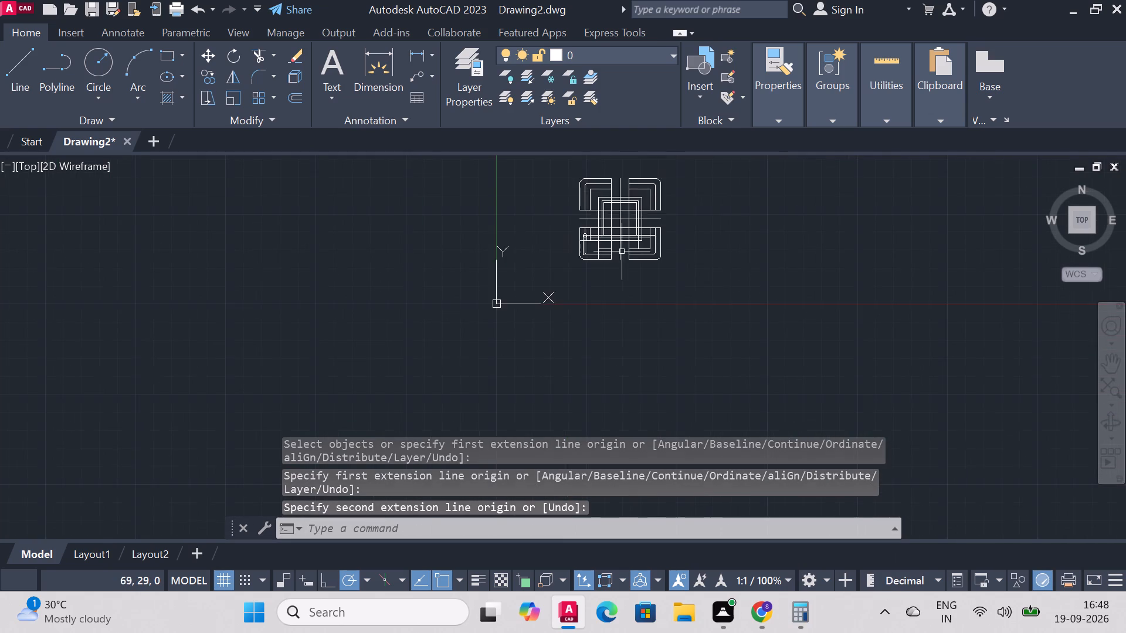
scroll(613, 229, "up", 2)
scroll(477, 175, "up", 1)
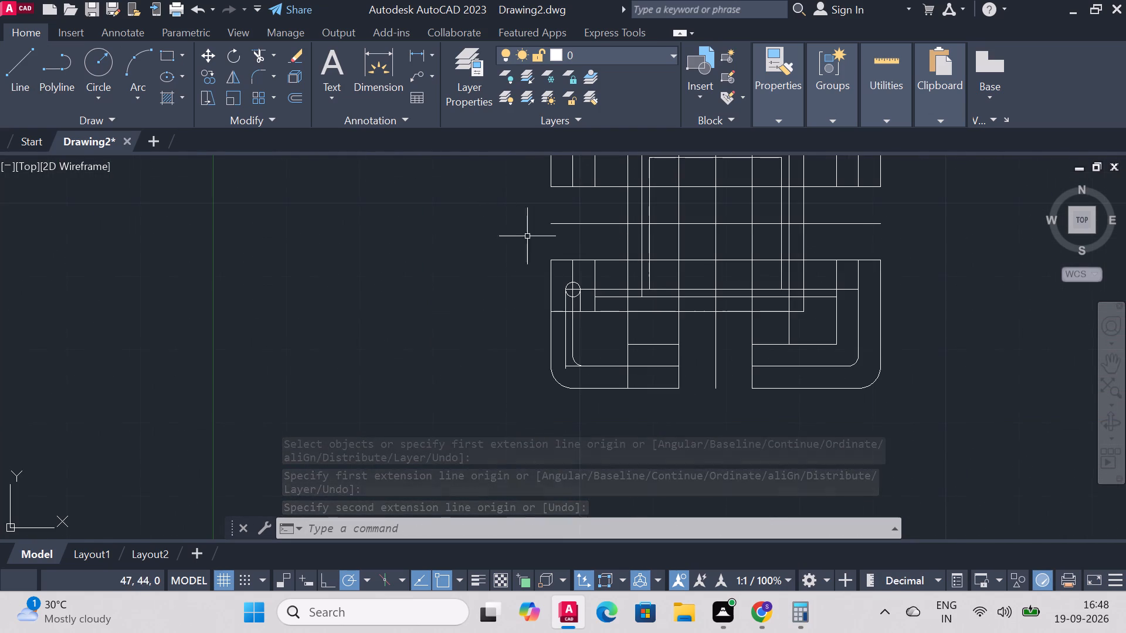
left_click(16, 75)
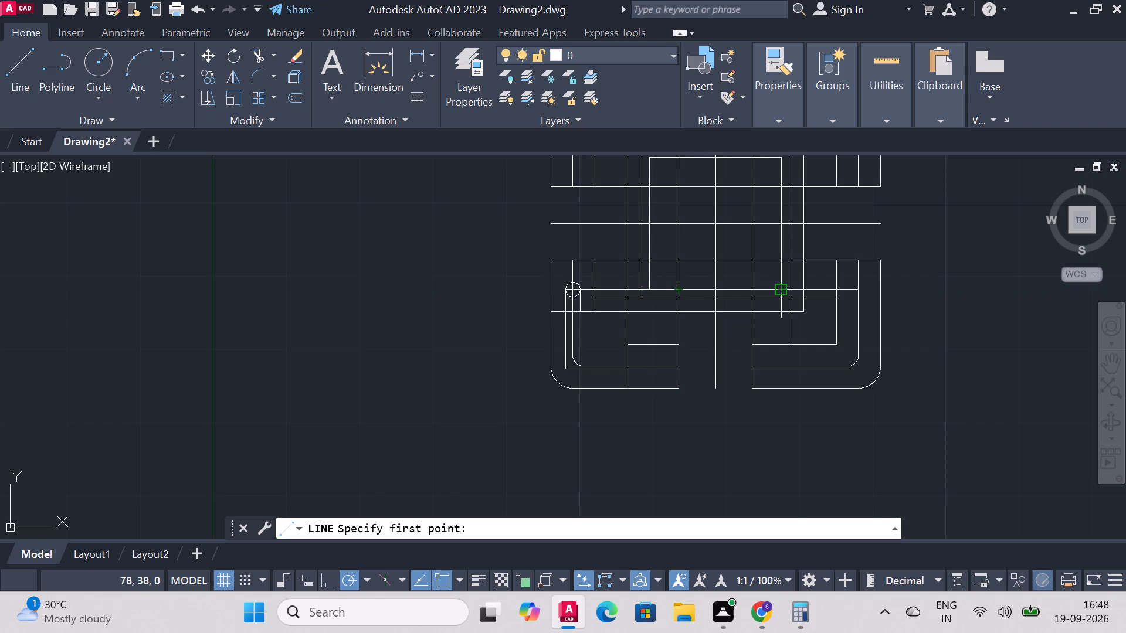
left_click(651, 291)
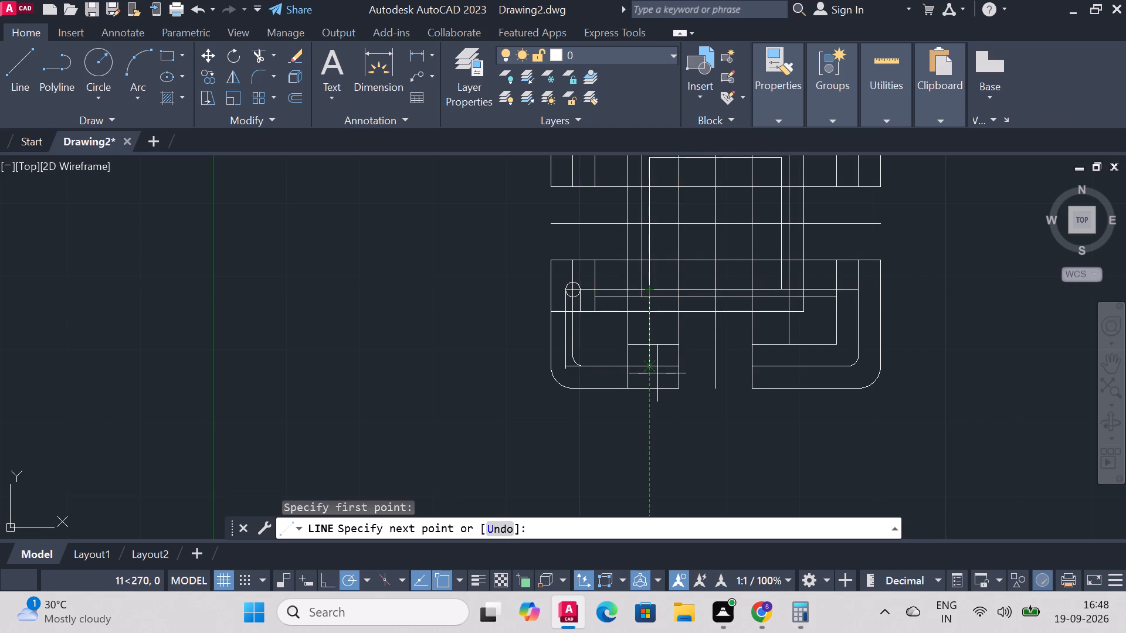
left_click(647, 366)
right_click(646, 366)
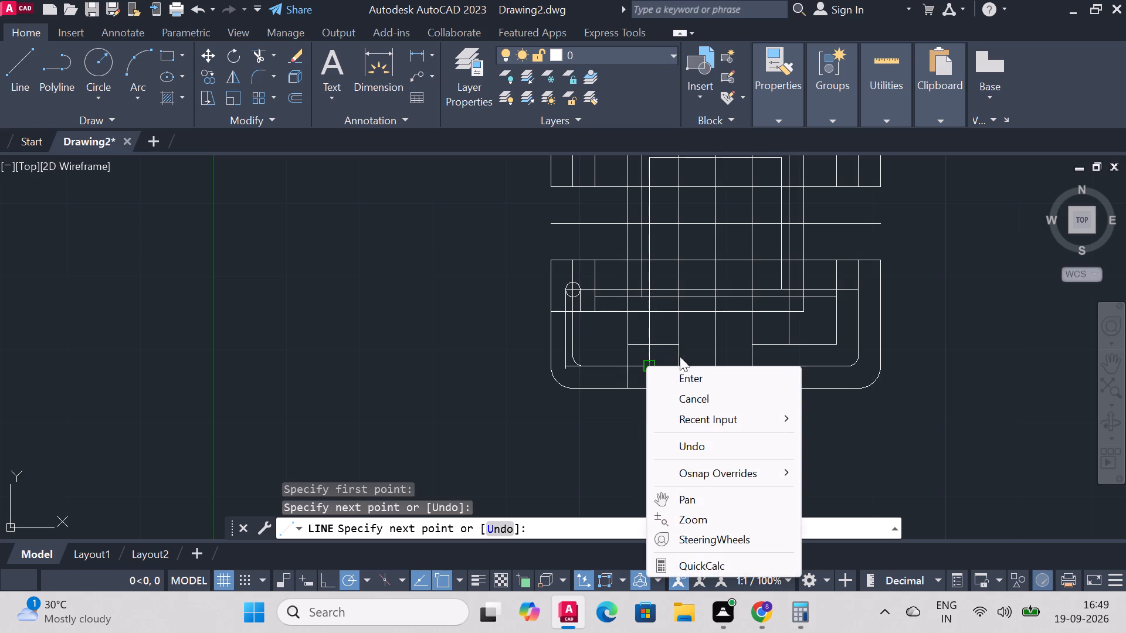
left_click(688, 373)
Draw a circle of radius 1 centred on the lower end of the vertical line below the innermost square's lower-left corner.
scroll(725, 342, "up", 1)
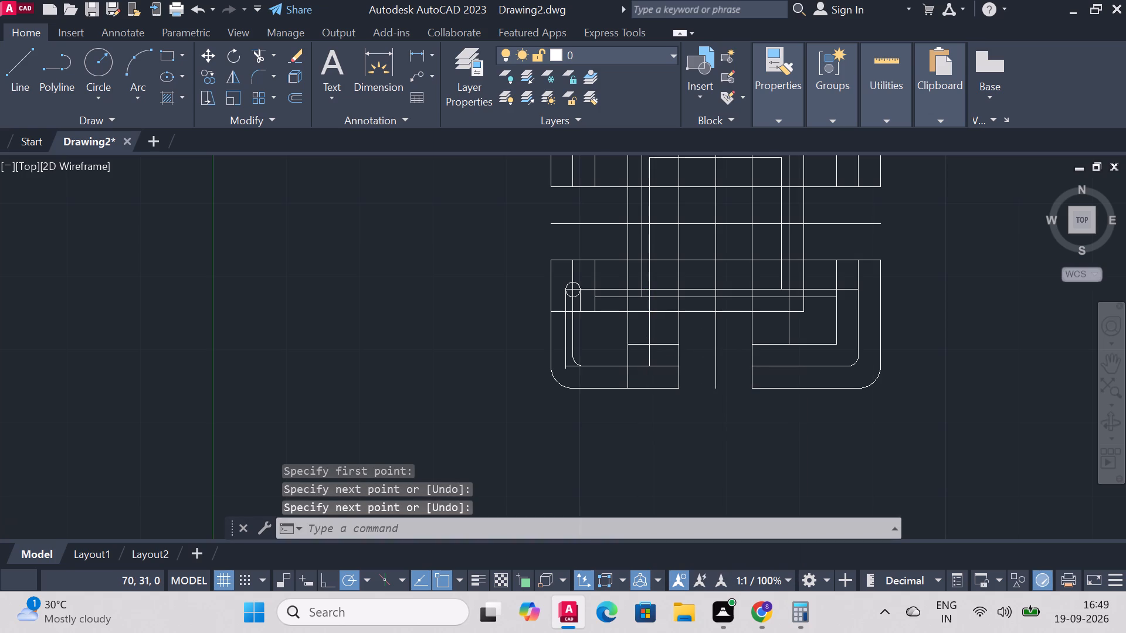
left_click(101, 57)
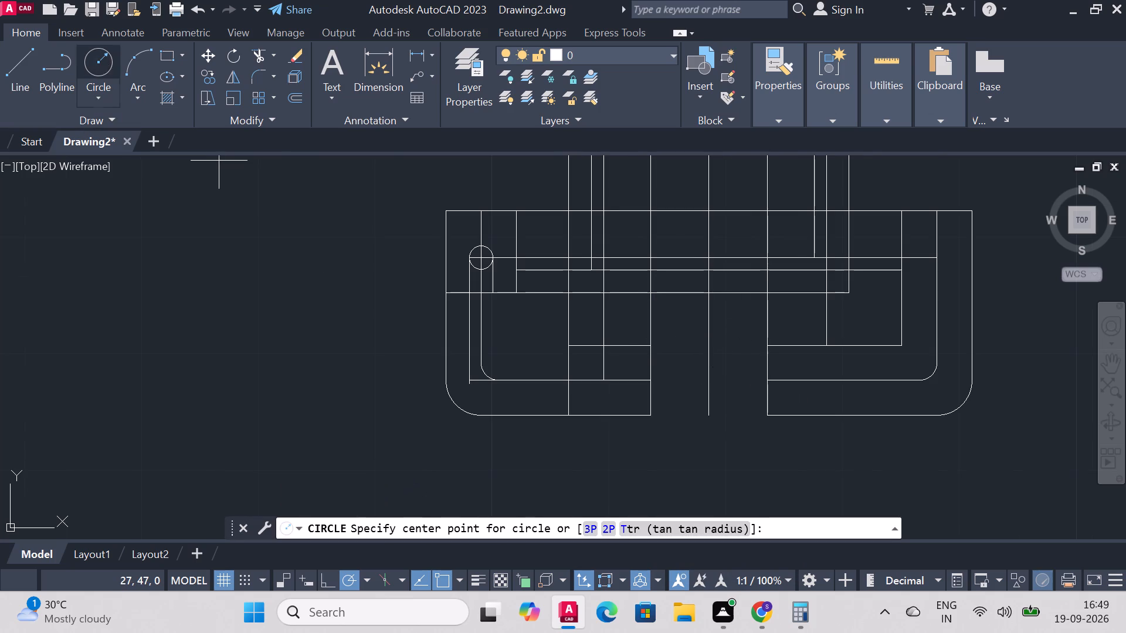
left_click(606, 382)
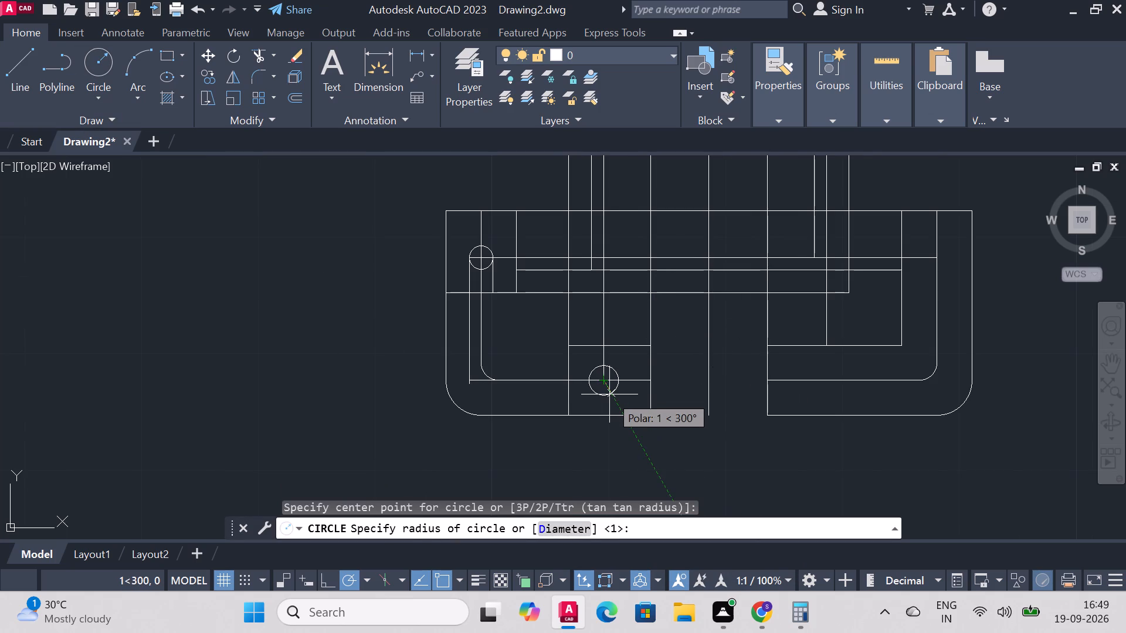
key("1")
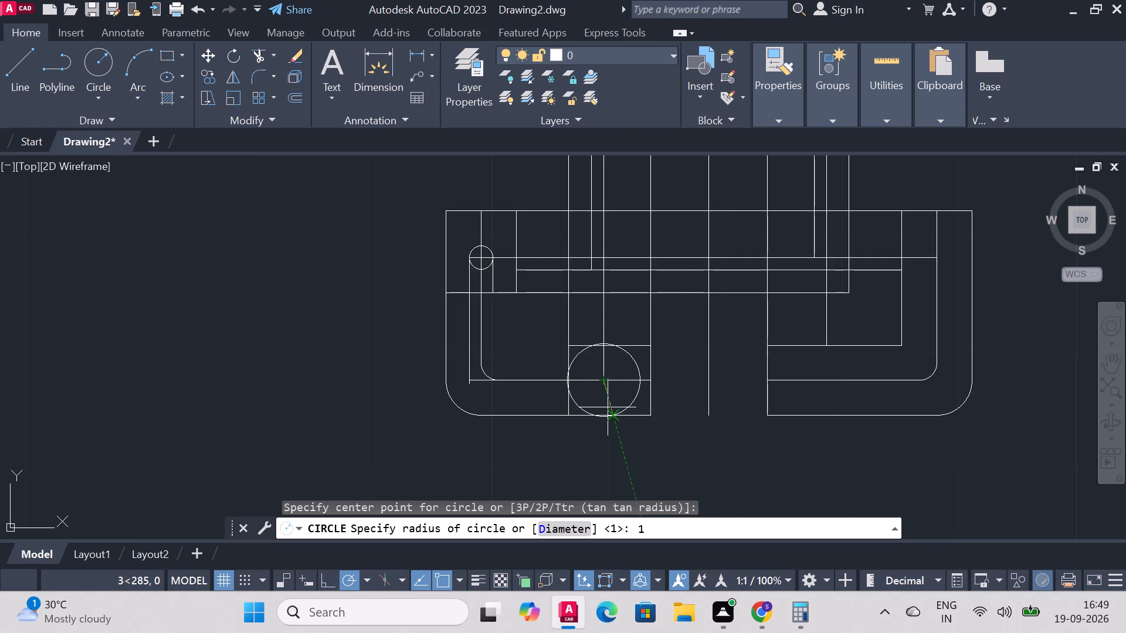
key("Return")
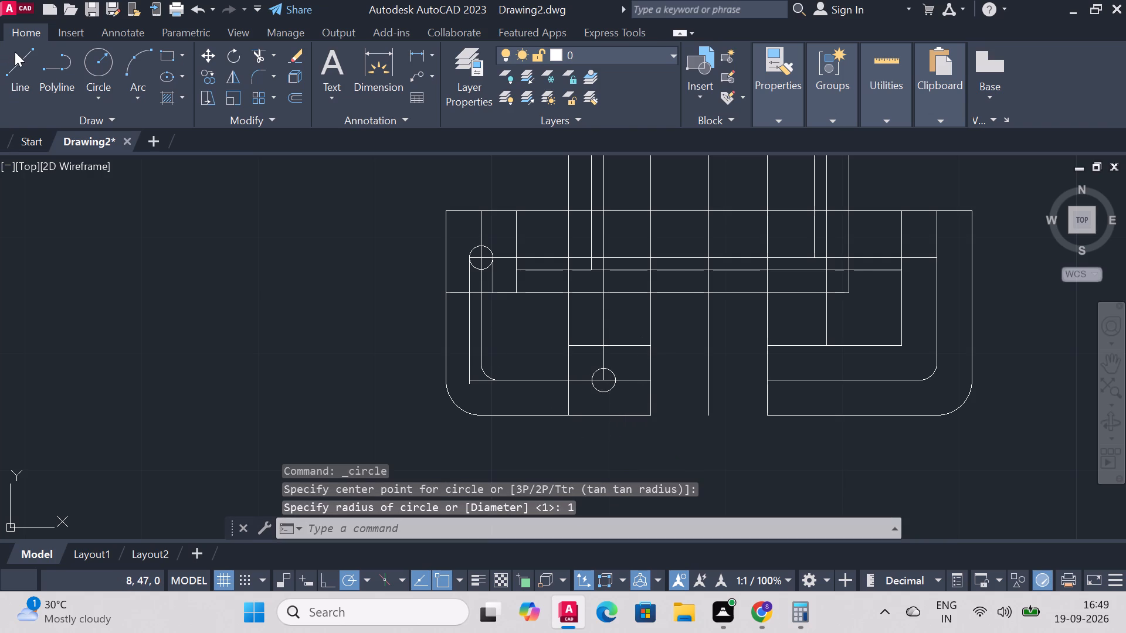
Draw a vertical line about 1 long from the new lower circle's centre down to its lowest point.
left_click(15, 52)
scroll(497, 358, "up", 2)
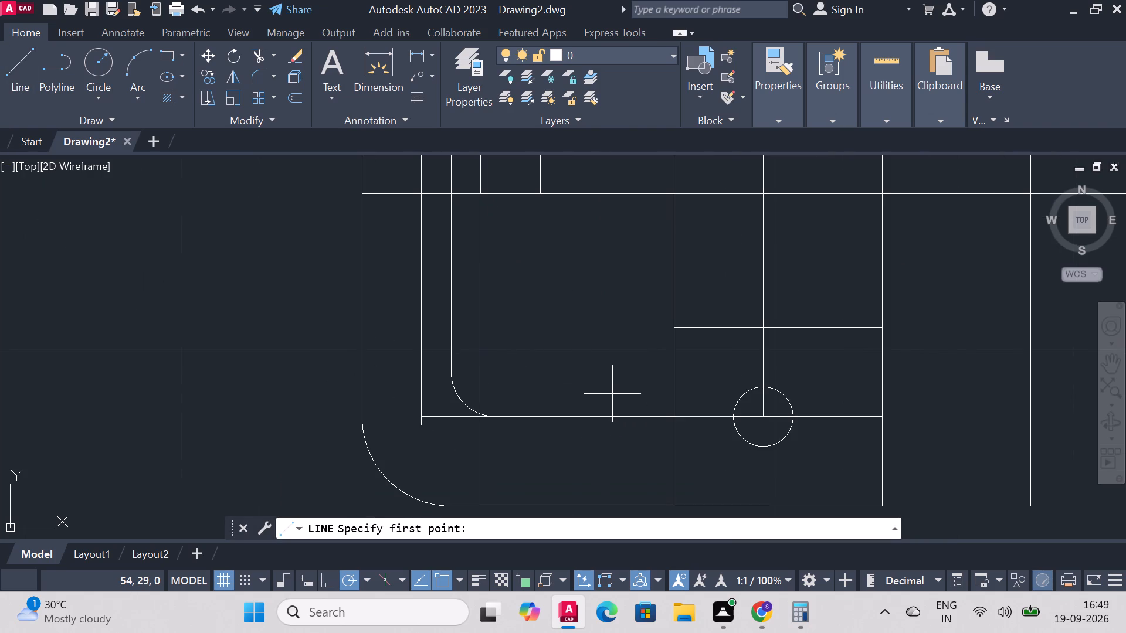
scroll(656, 422, "up", 3)
scroll(842, 401, "down", 3)
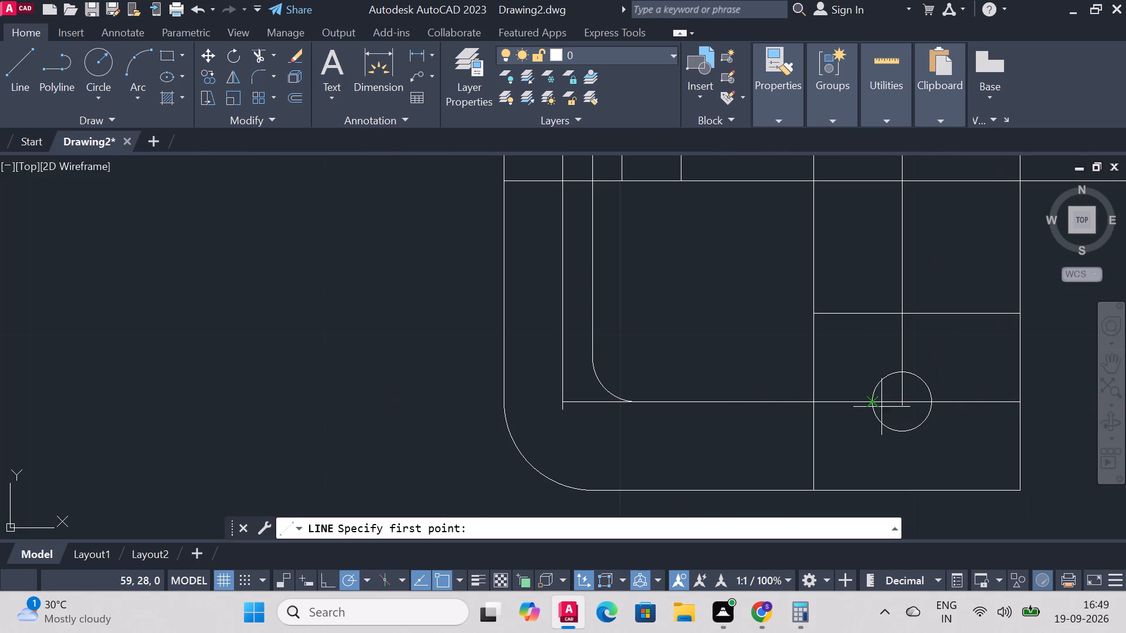
left_click(904, 401)
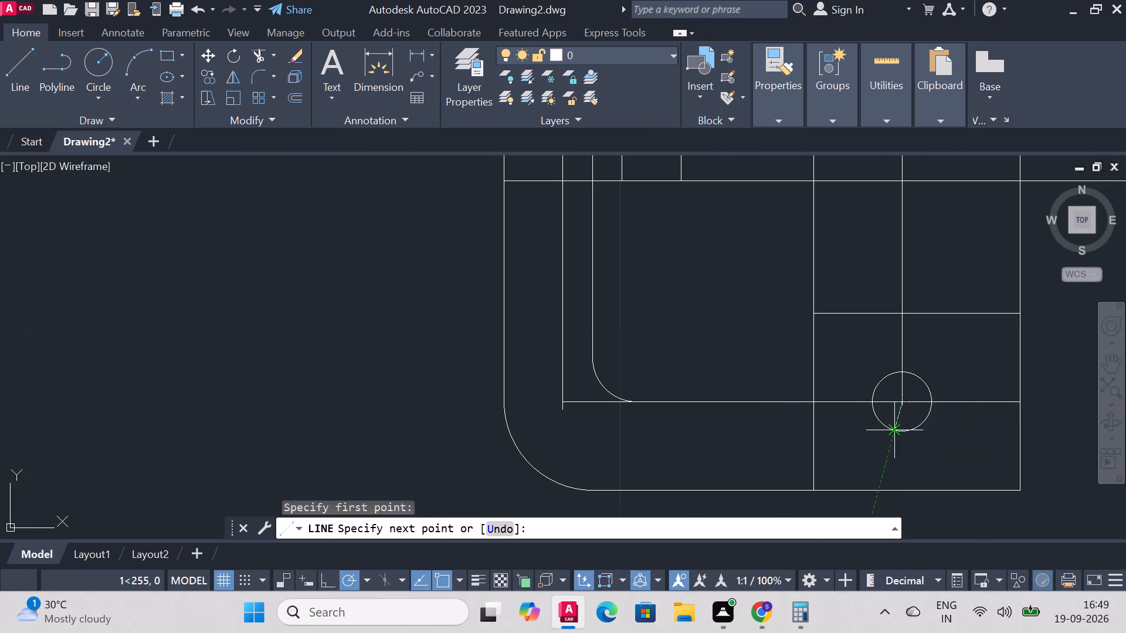
left_click(904, 433)
right_click(904, 433)
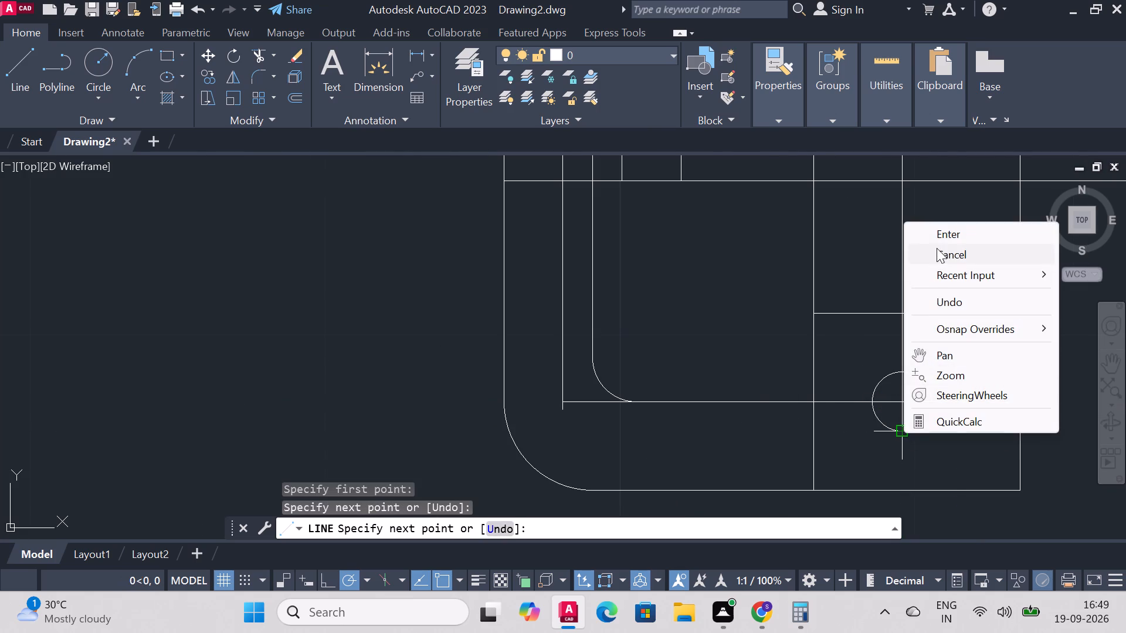
left_click(938, 237)
scroll(759, 324, "down", 2)
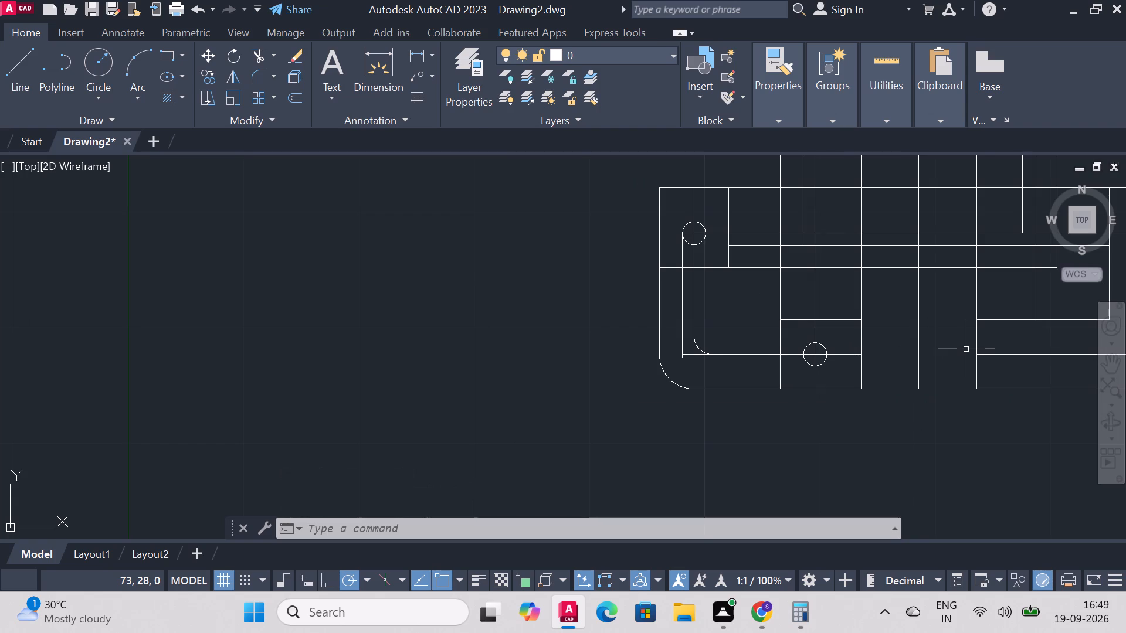
Draw a line from the lower circle's lowest point horizontally to below the upper circle's leftmost point, then up to the middle section's bottom line.
left_click(15, 59)
left_click(813, 370)
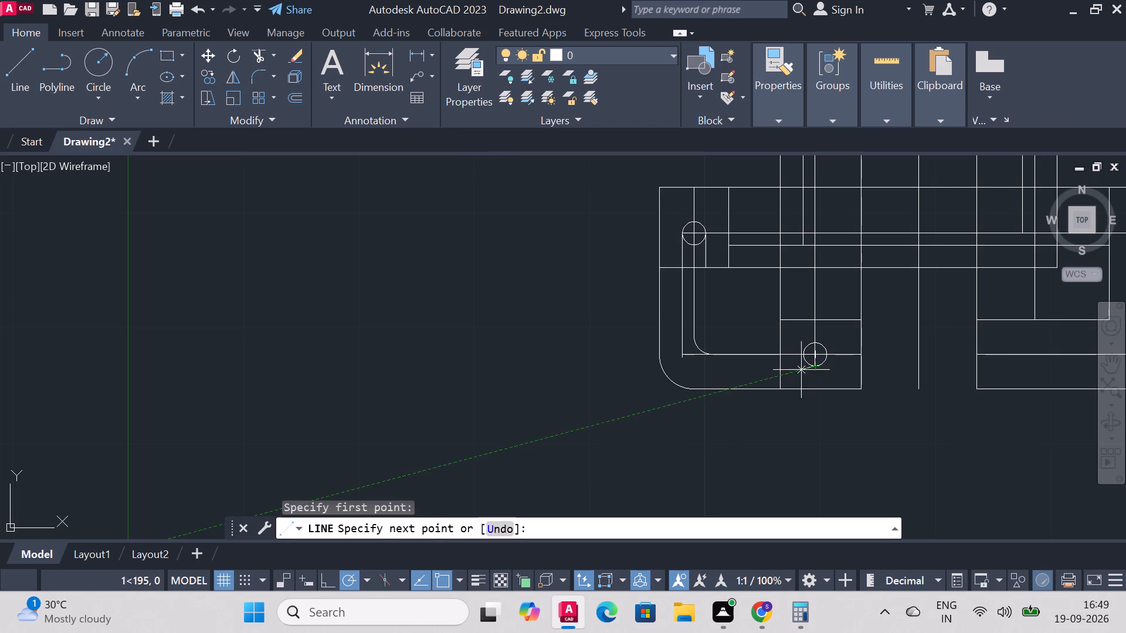
left_click(684, 367)
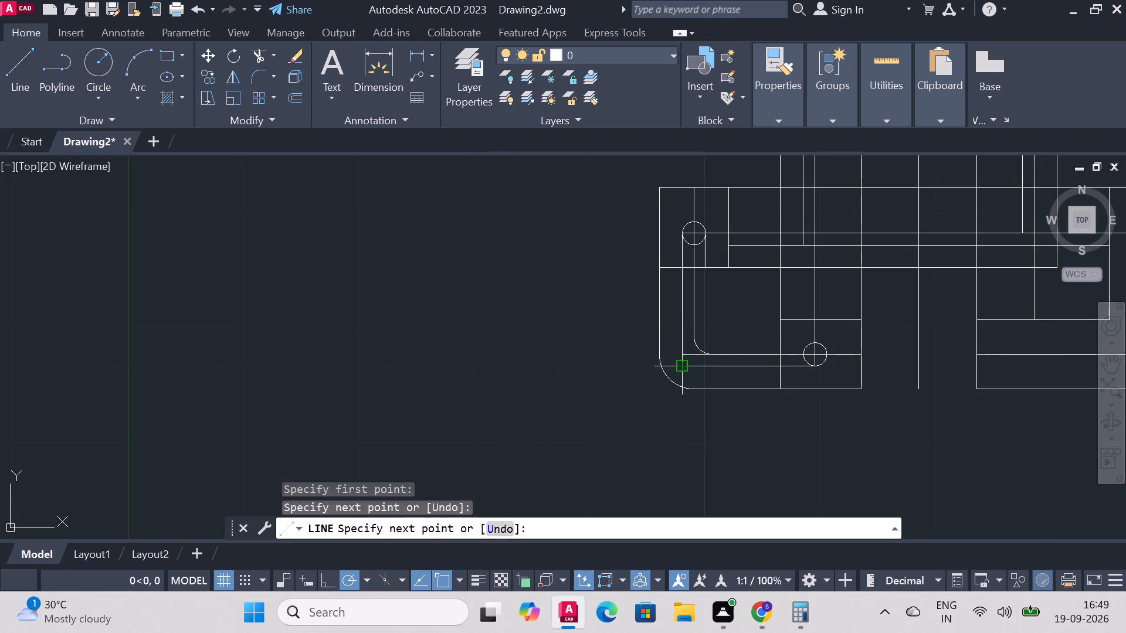
left_click(683, 355)
right_click(683, 355)
left_click(732, 369)
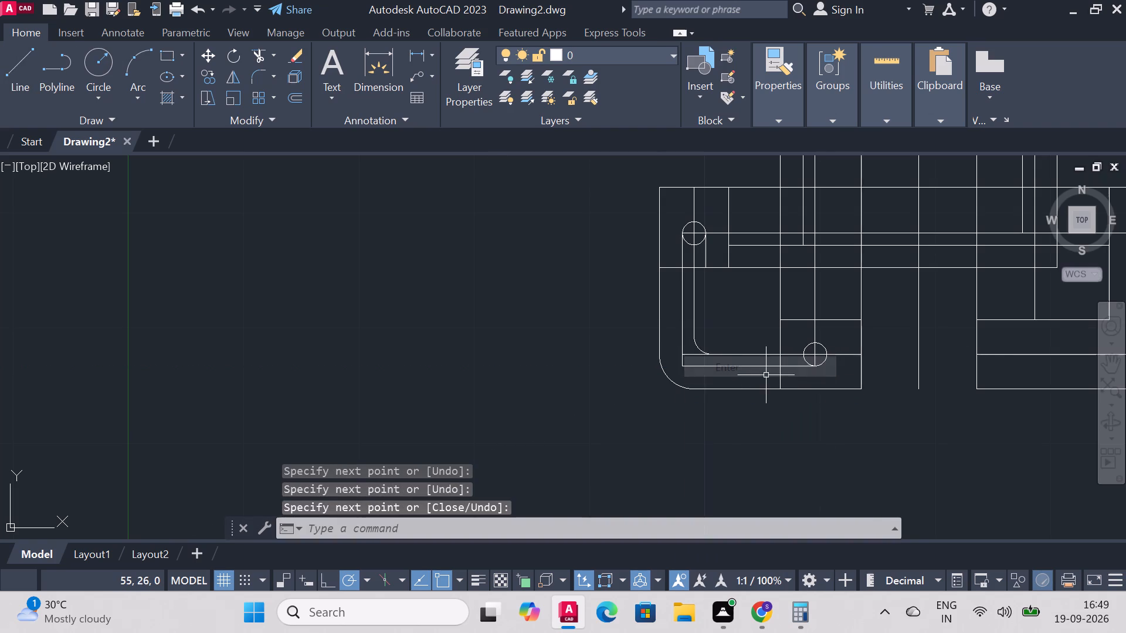
scroll(766, 375, "down", 1)
scroll(792, 340, "up", 1)
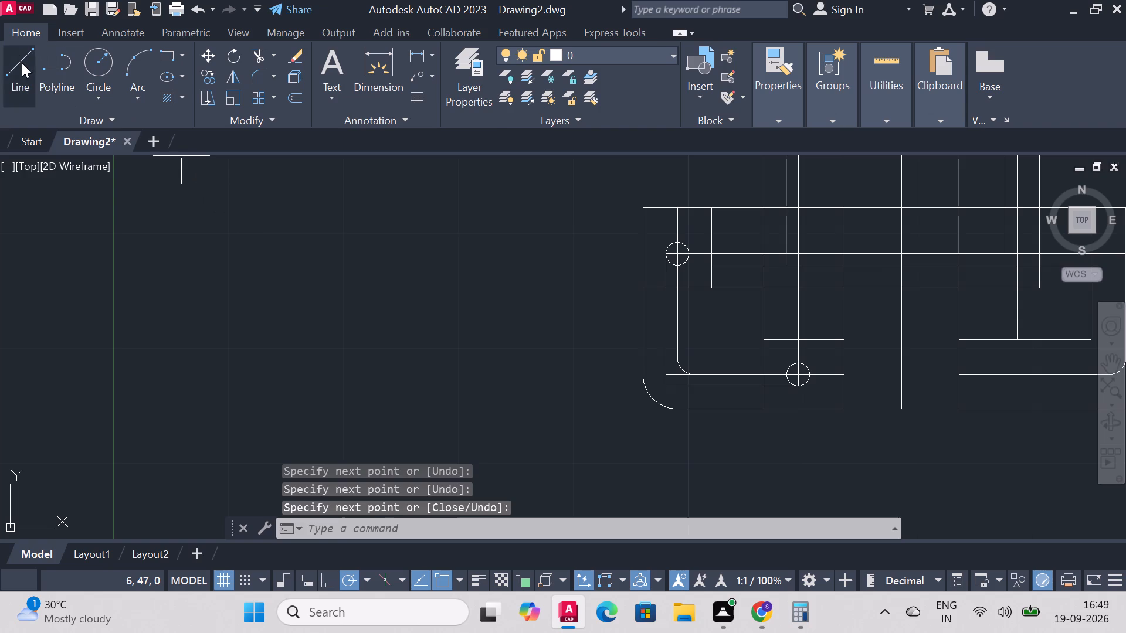
Draw a horizontal line from the lower circle's topmost point to the vertical line on its left.
left_click(18, 53)
scroll(845, 323, "up", 1)
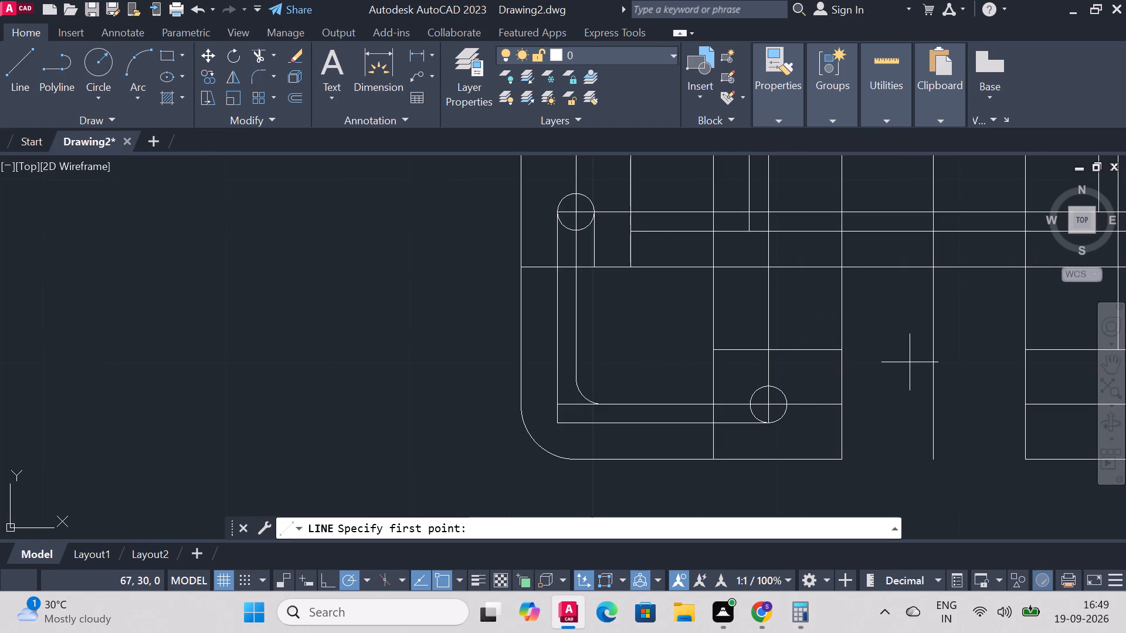
left_click(768, 387)
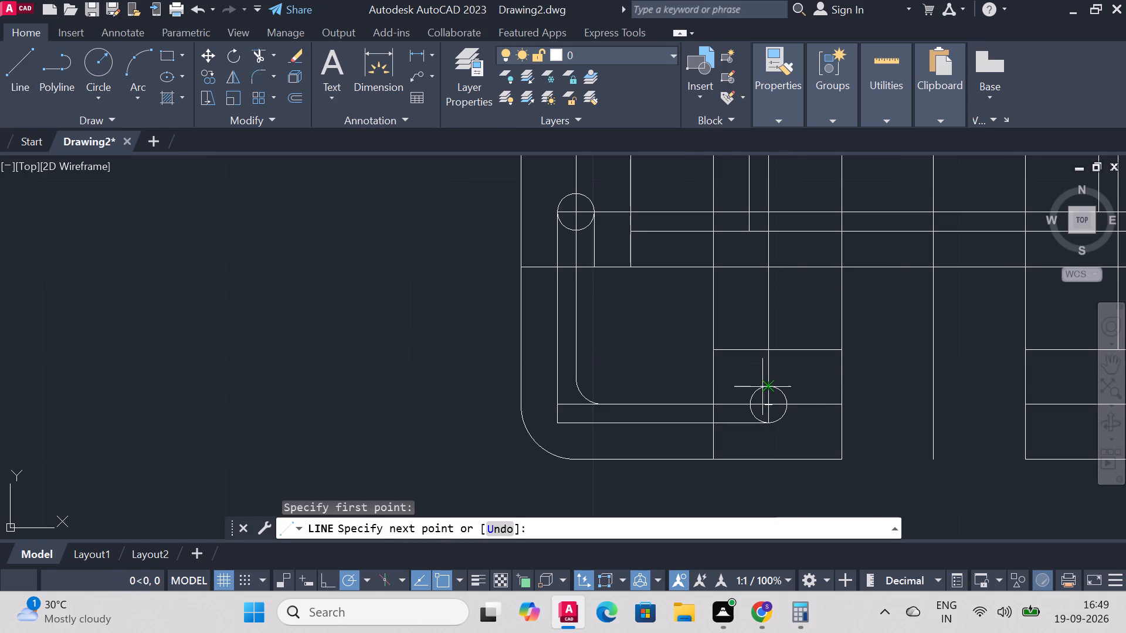
left_click(715, 387)
right_click(715, 387)
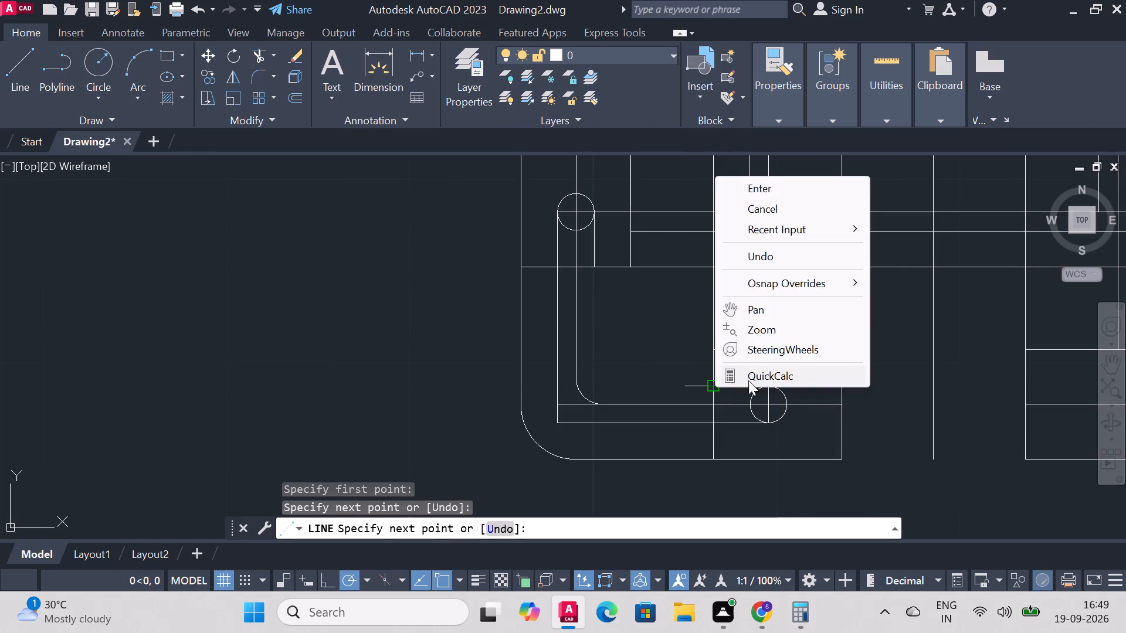
left_click(754, 186)
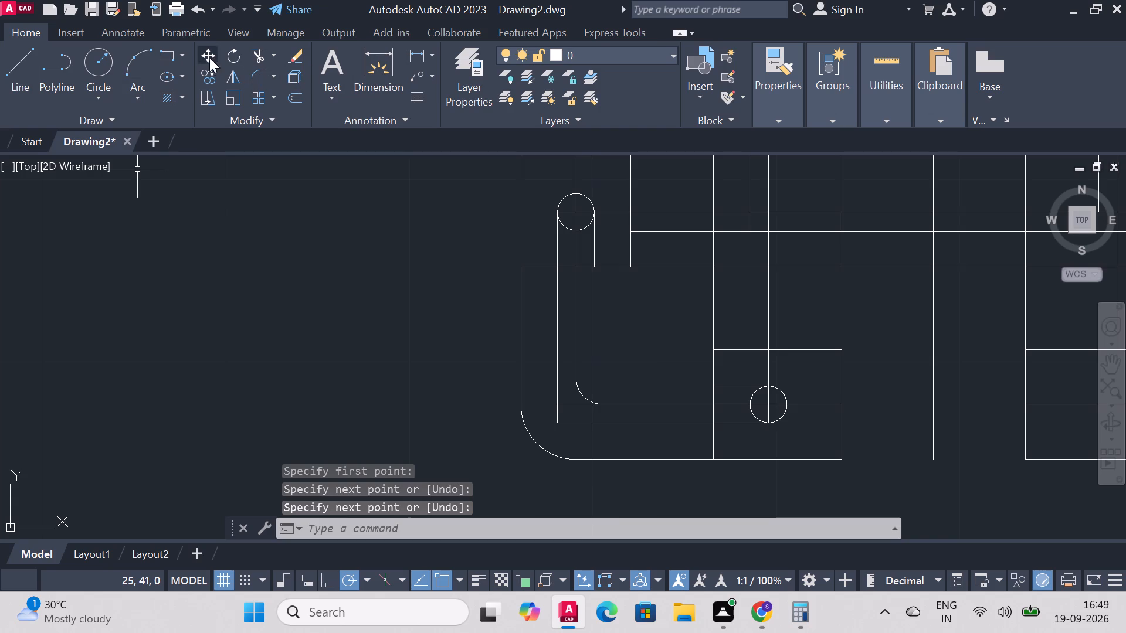
Trim away the middle section's lower-left fillet and the vertical and horizontal line segments adjoining it.
left_click(256, 57)
scroll(715, 435, "up", 1)
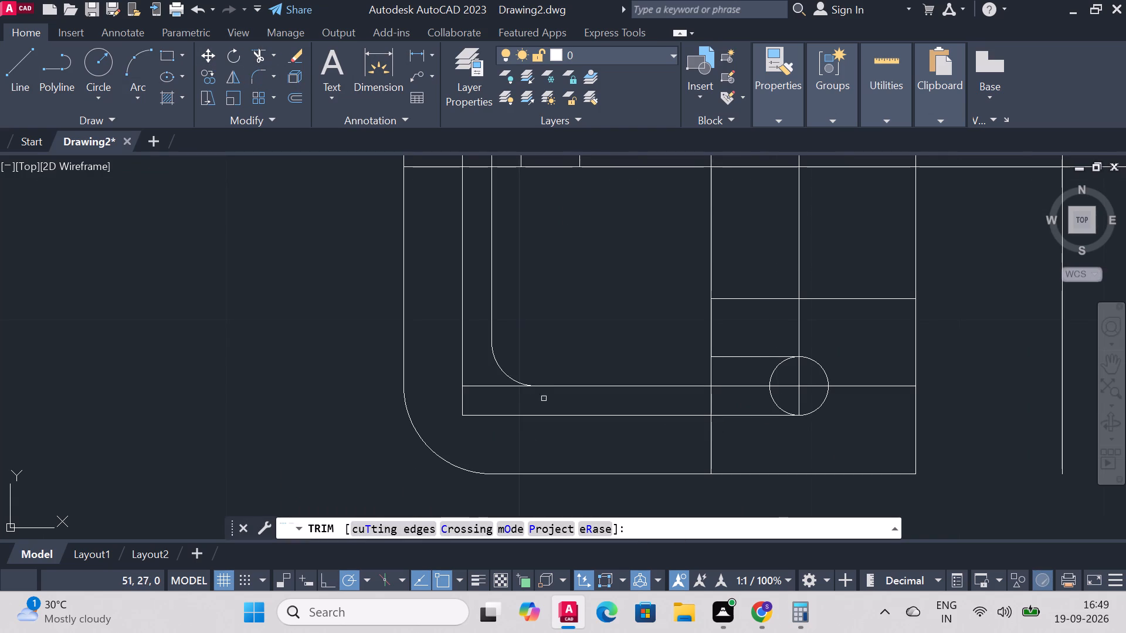
scroll(628, 317, "down", 1)
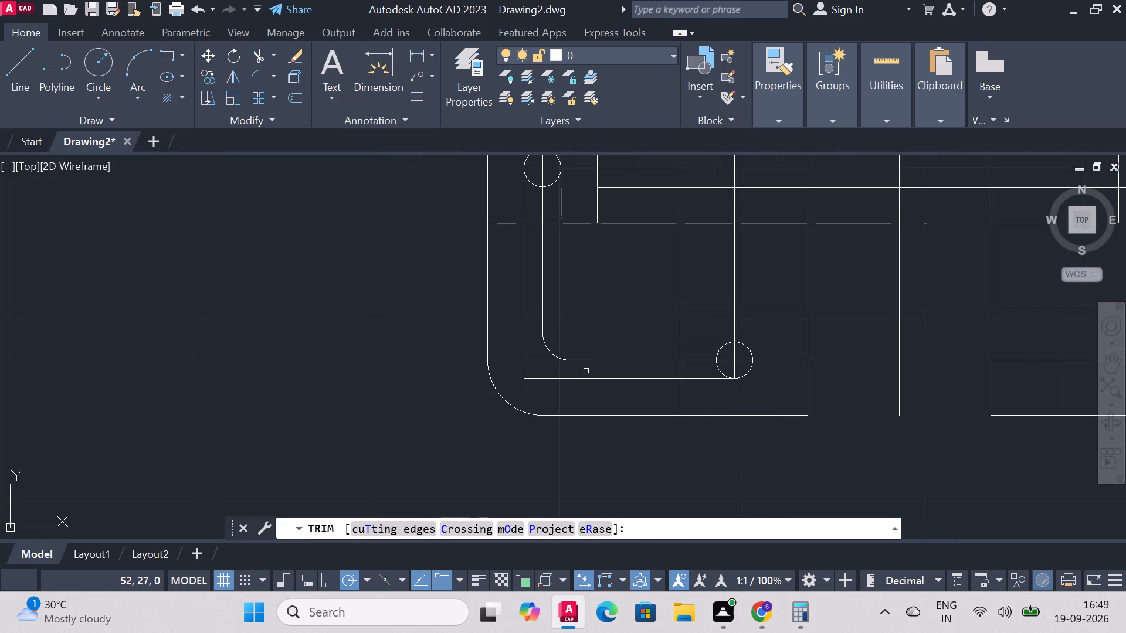
left_click(543, 309)
left_click(543, 344)
left_click(546, 360)
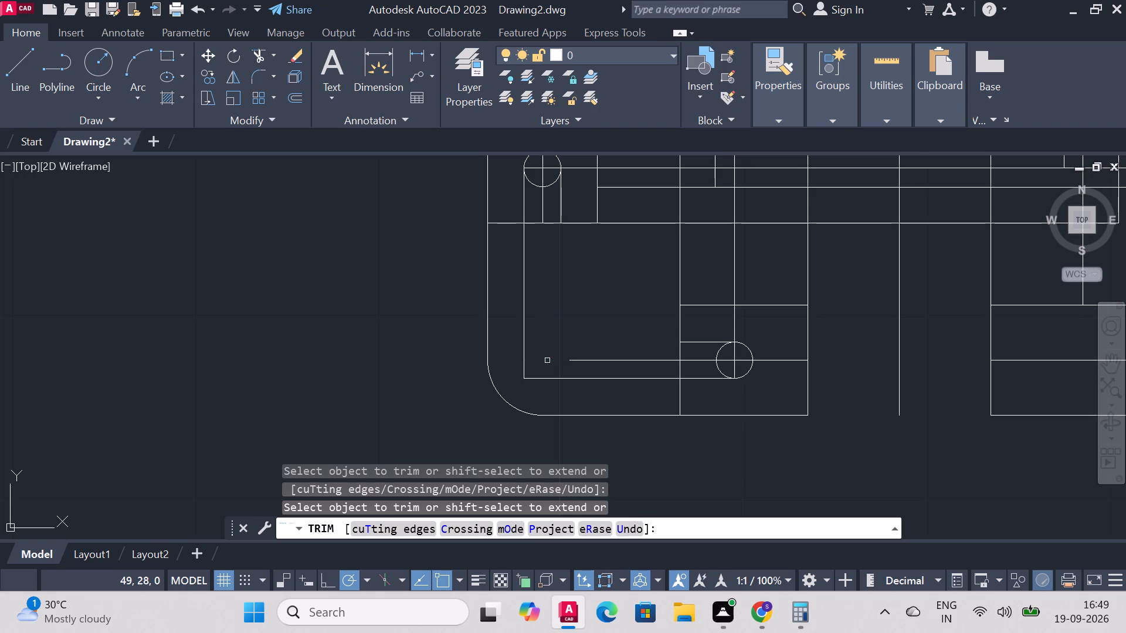
left_click(588, 360)
Trim the upper circle to its upper half and remove the vertical centre line and left horizontal segment through it.
scroll(582, 297, "down", 1)
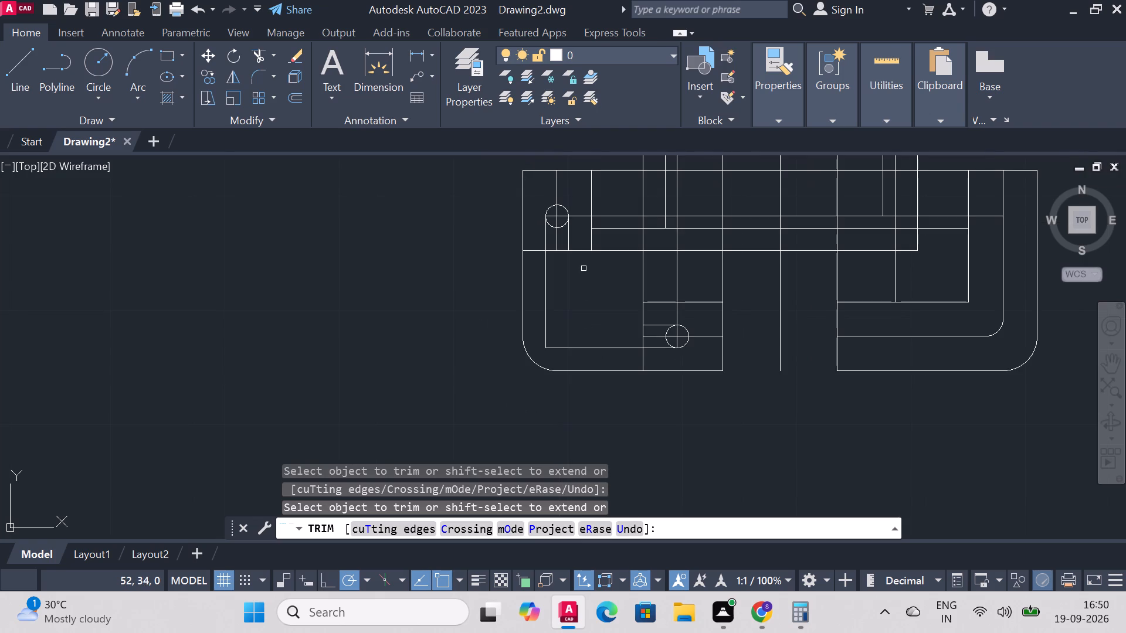
left_click(558, 239)
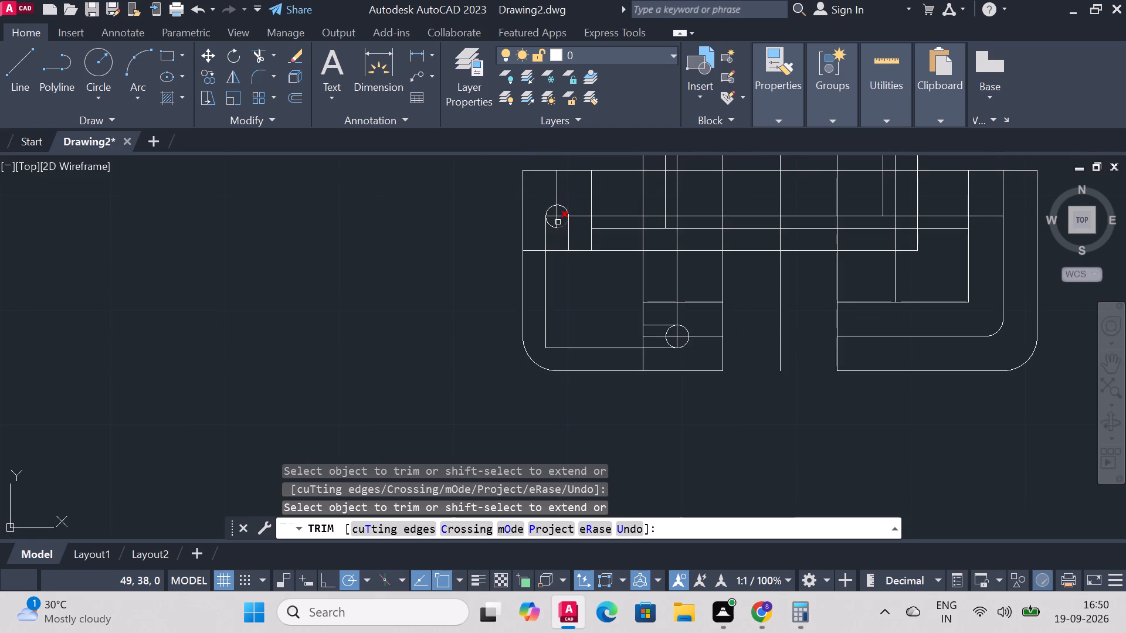
left_click(558, 222)
left_click(557, 212)
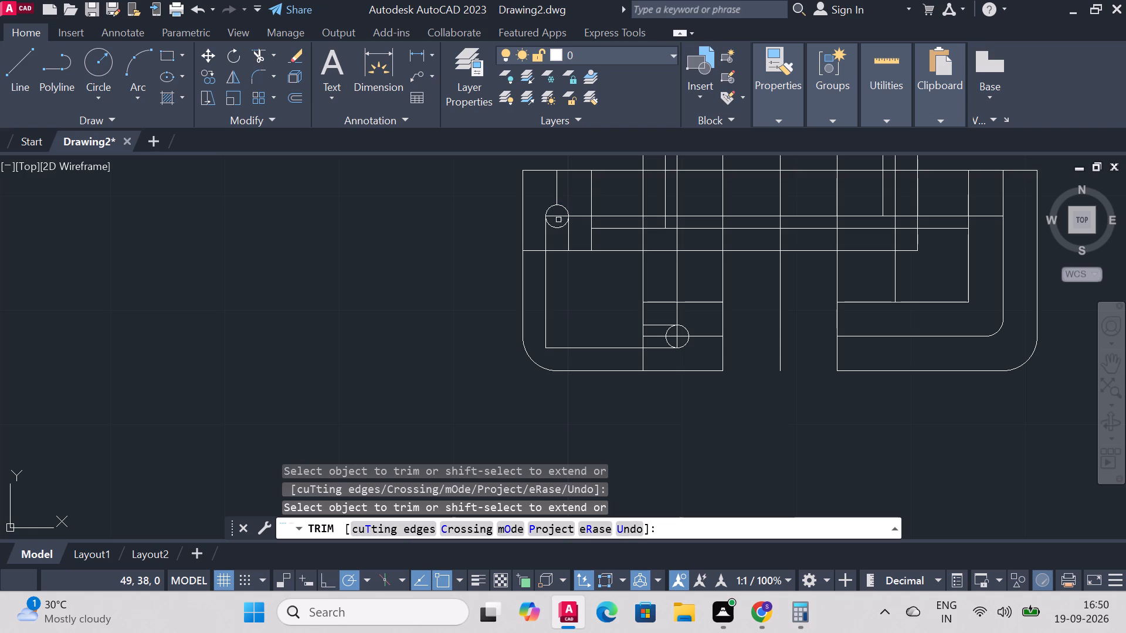
left_click(561, 227)
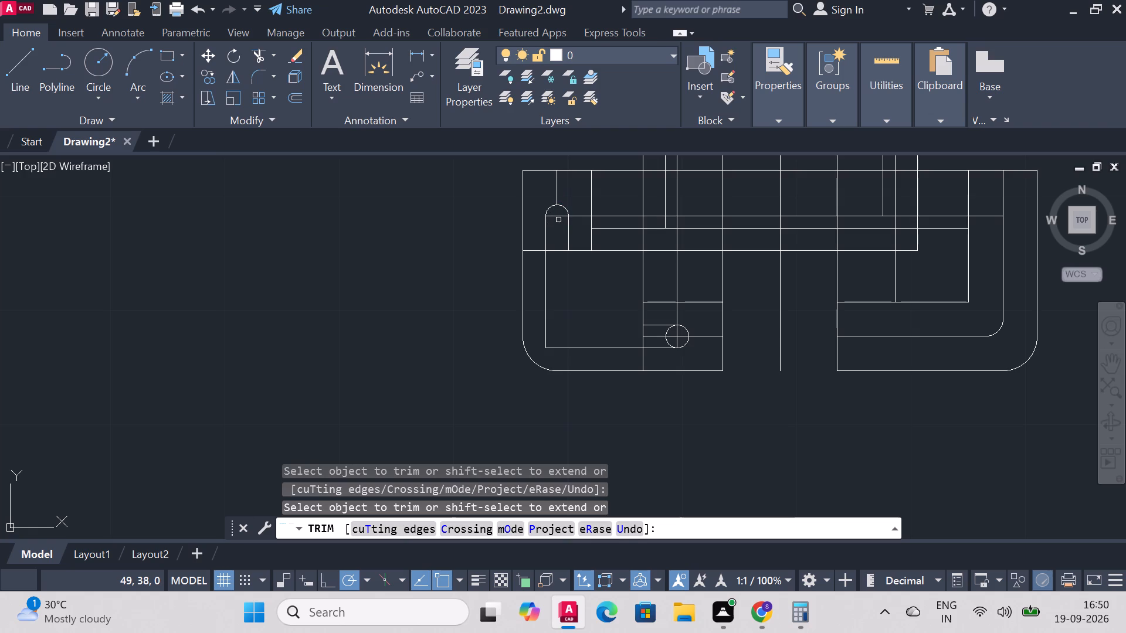
left_click(558, 219)
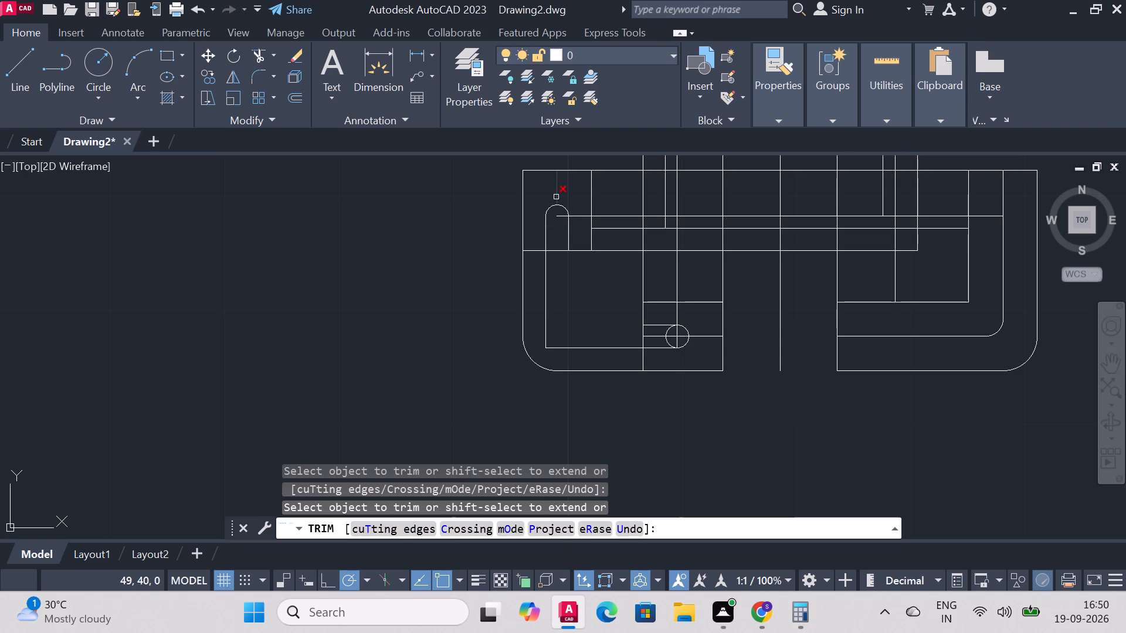
left_click(556, 196)
Trim the lower circle to its right half and remove the horizontal and vertical line segments inside and beside it.
scroll(687, 328, "up", 1)
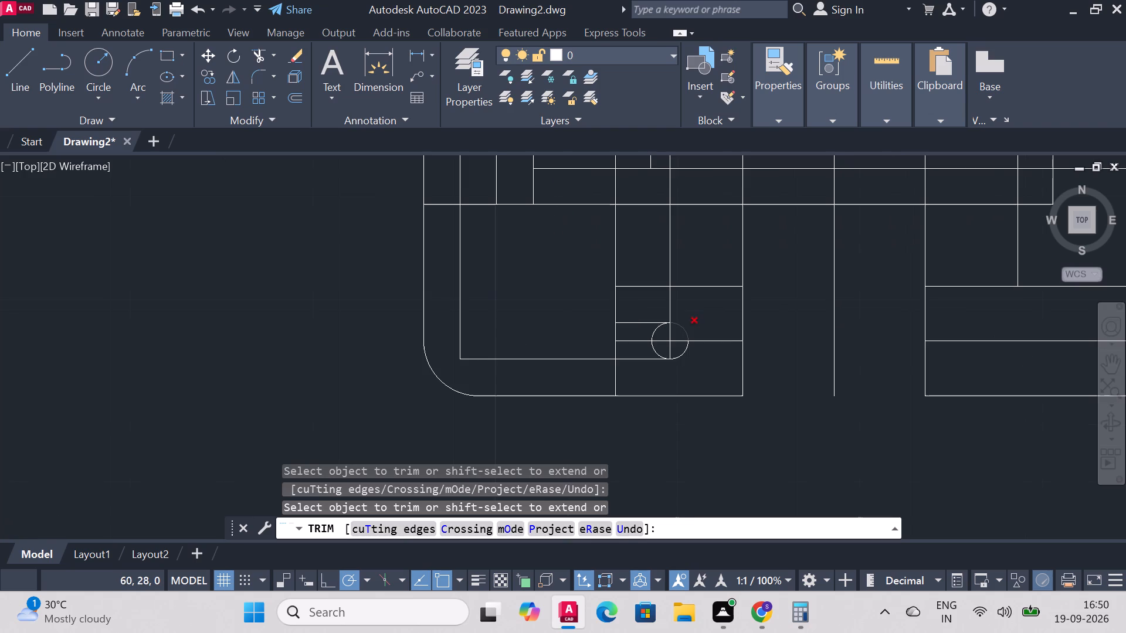
left_click(641, 341)
left_click(663, 342)
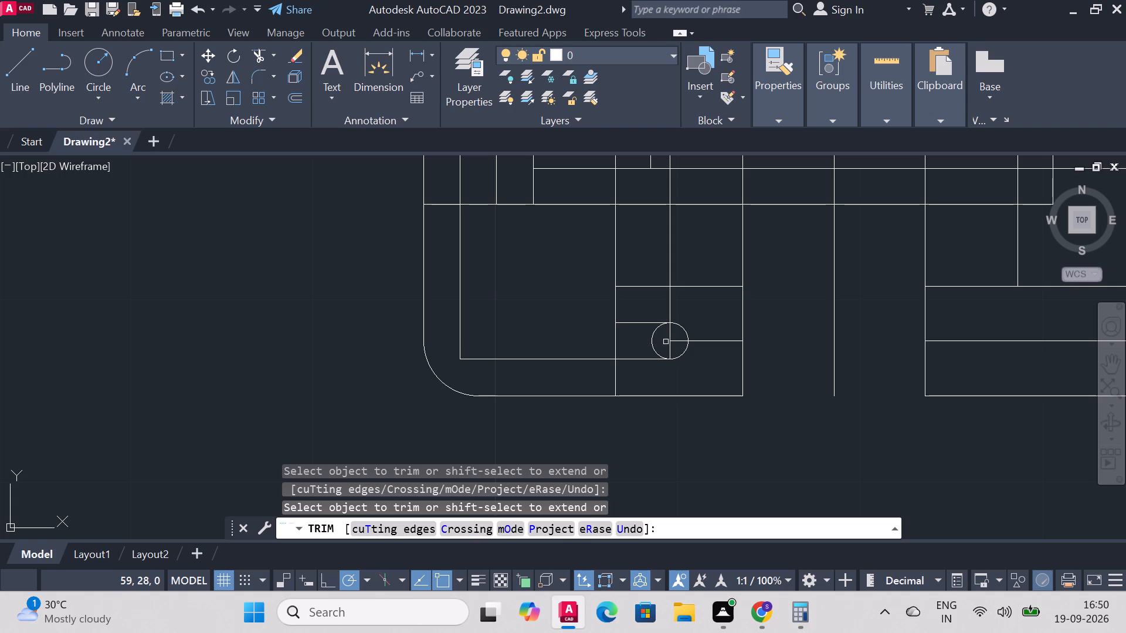
left_click(683, 343)
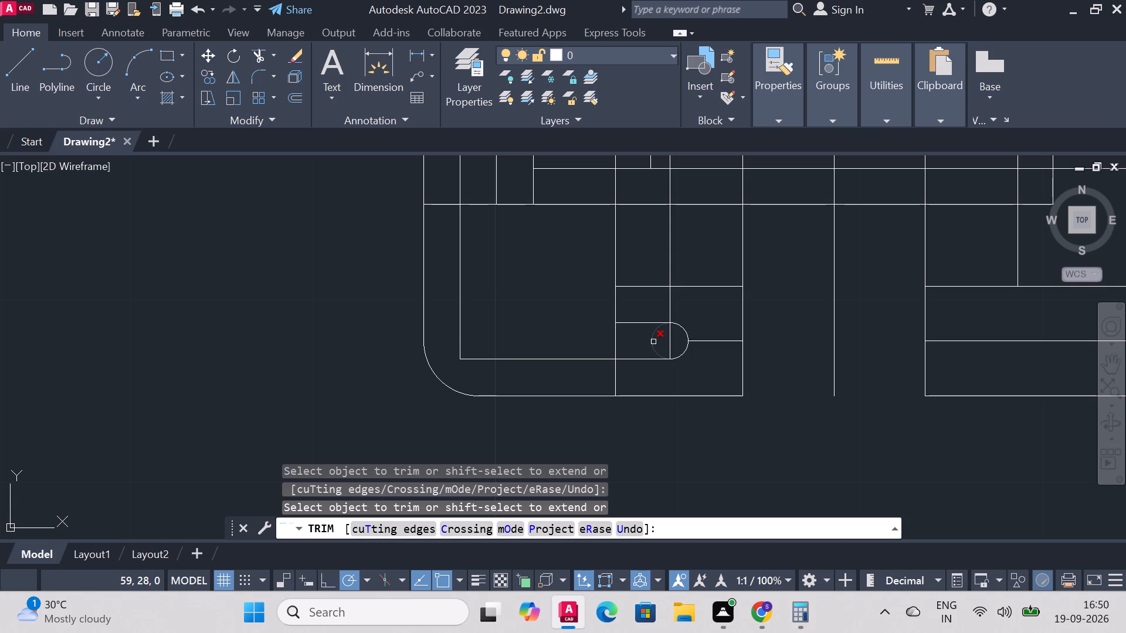
left_click(657, 342)
left_click(649, 342)
left_click(671, 337)
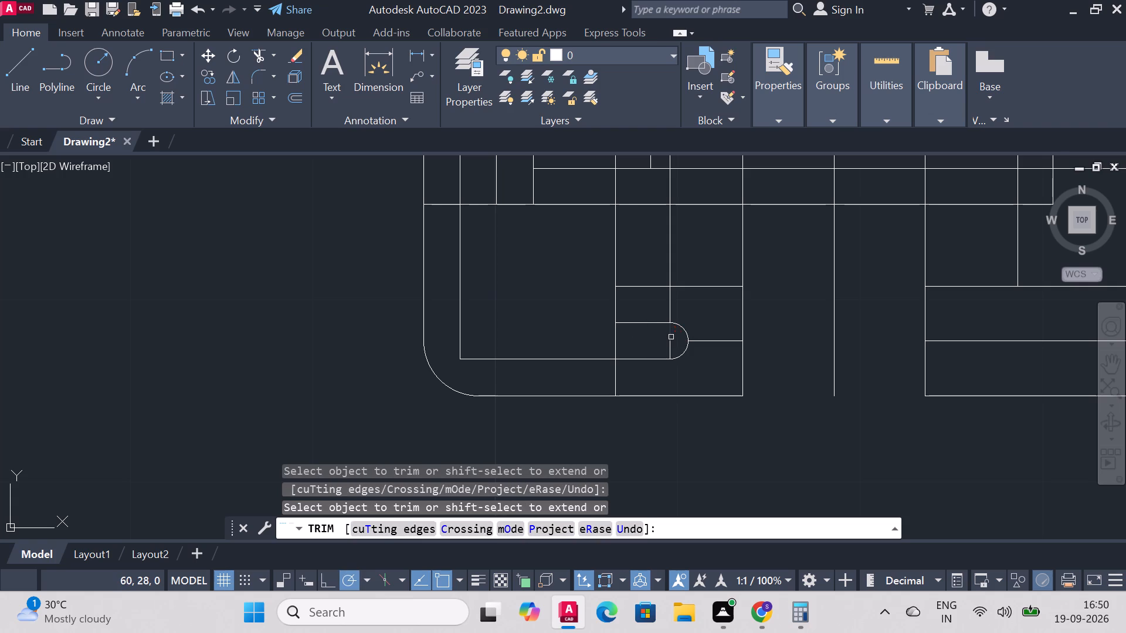
left_click(671, 348)
left_click(711, 342)
Fillet the L-shaped slot's lower-left corner with a radius of 1.5.
scroll(554, 304, "down", 1)
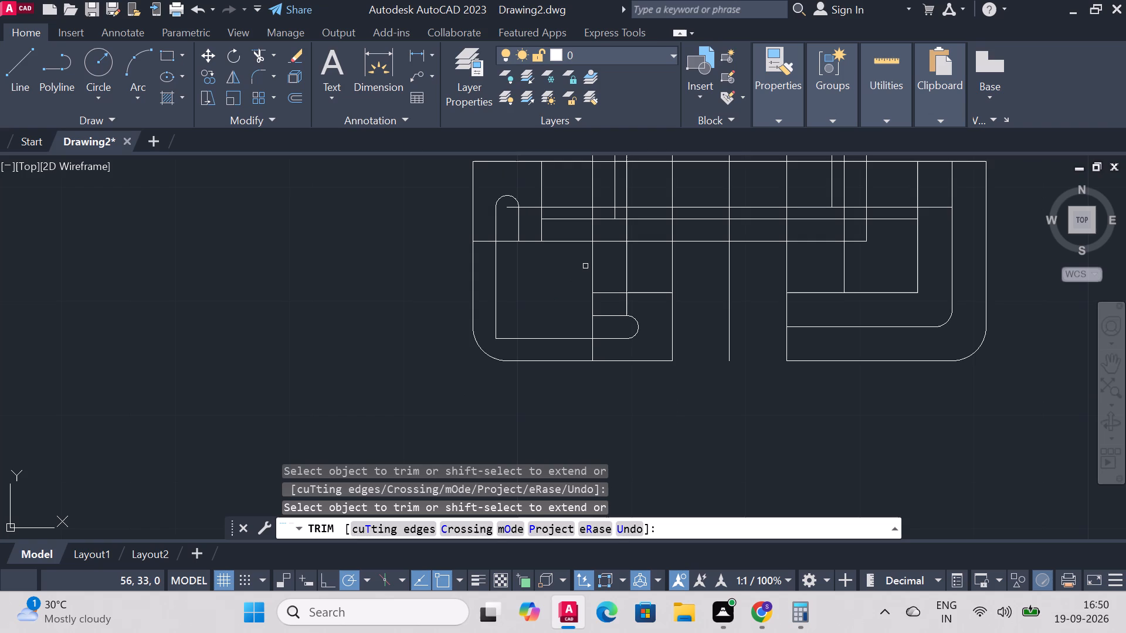
left_click(258, 82)
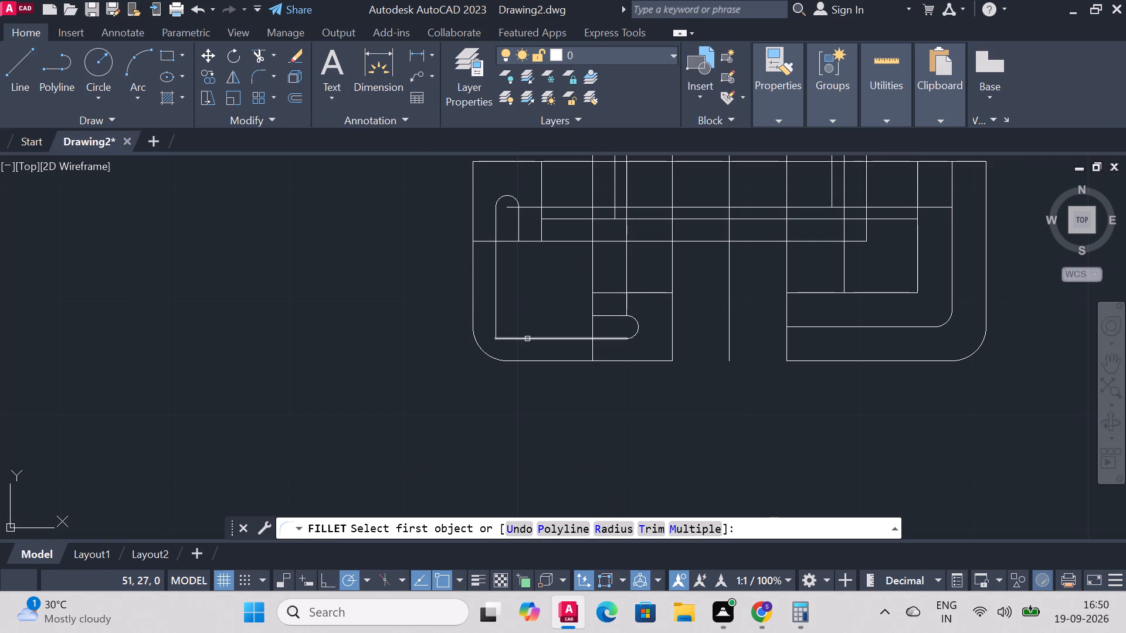
left_click(527, 339)
key("r")
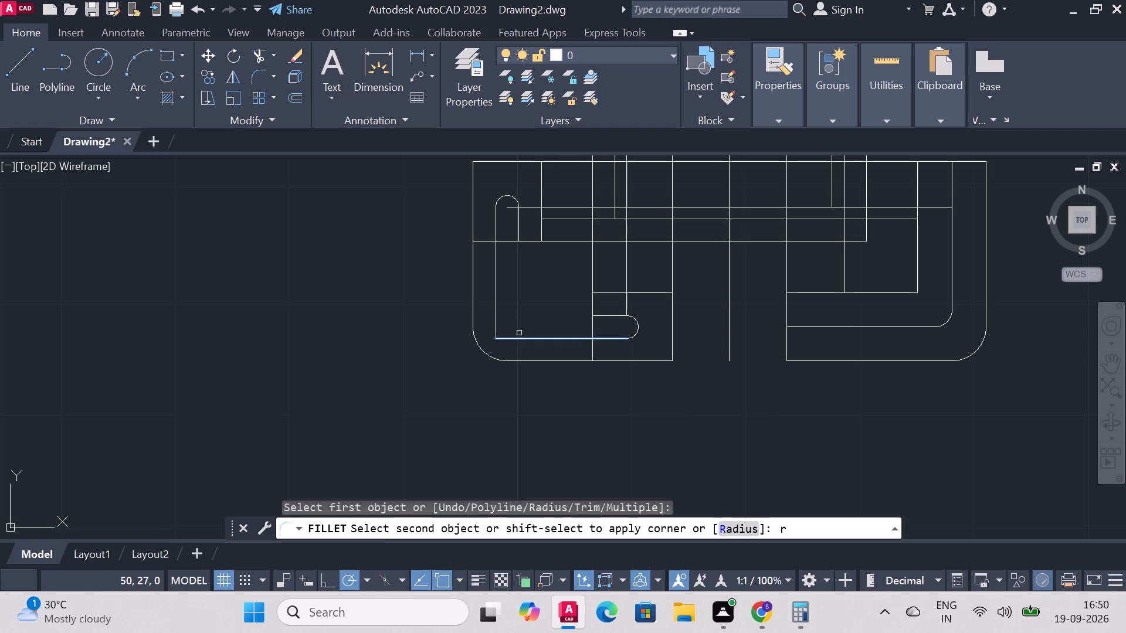
key("Return")
key("1")
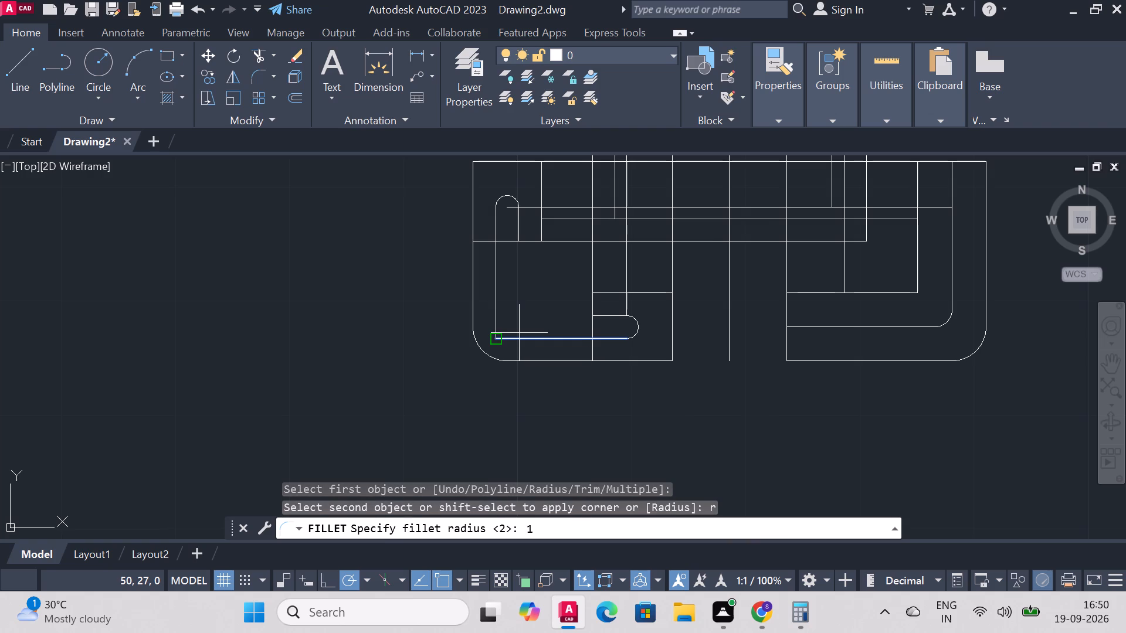
type(".5")
key("Return")
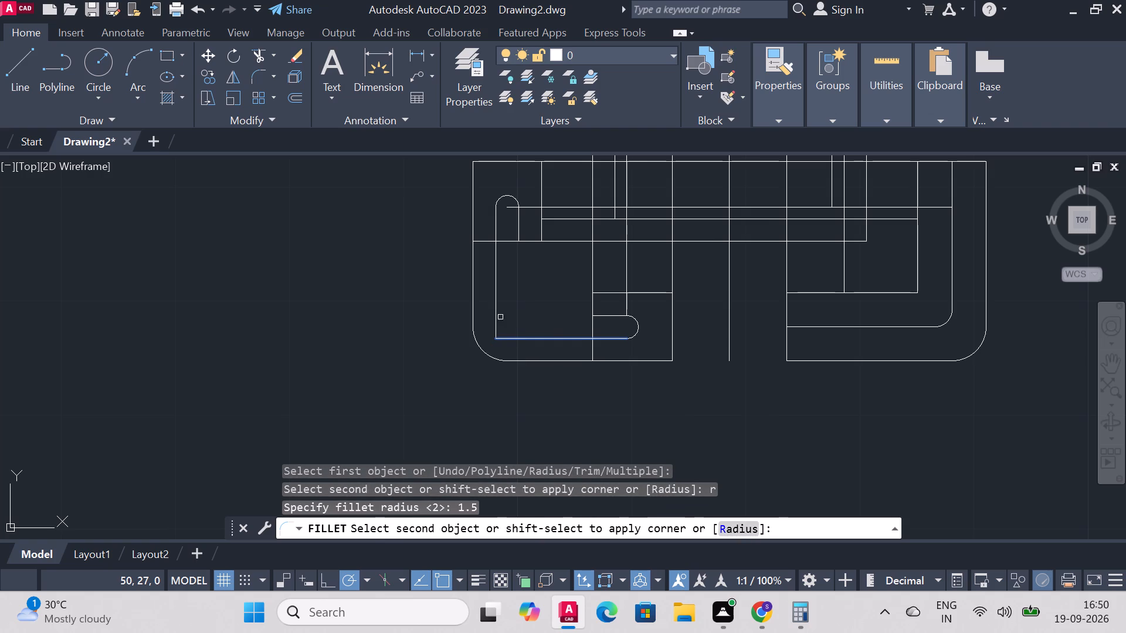
left_click(494, 319)
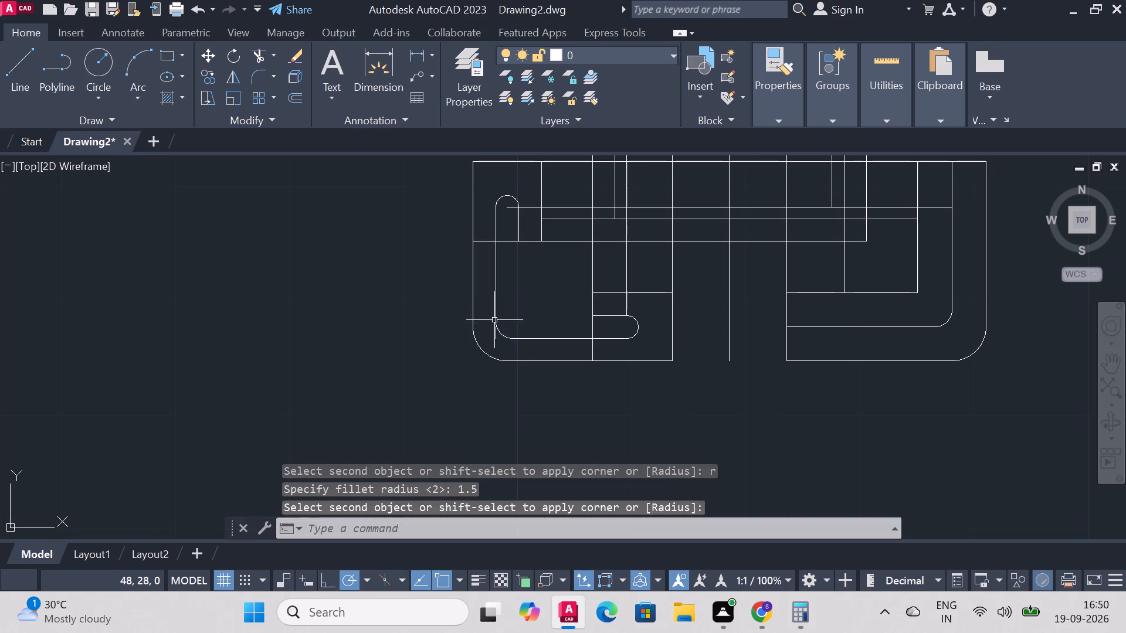
Trim the vertical stub left outside the slot's new corner fillet and the vertical line segment crossing its lower arm.
right_click(209, 295)
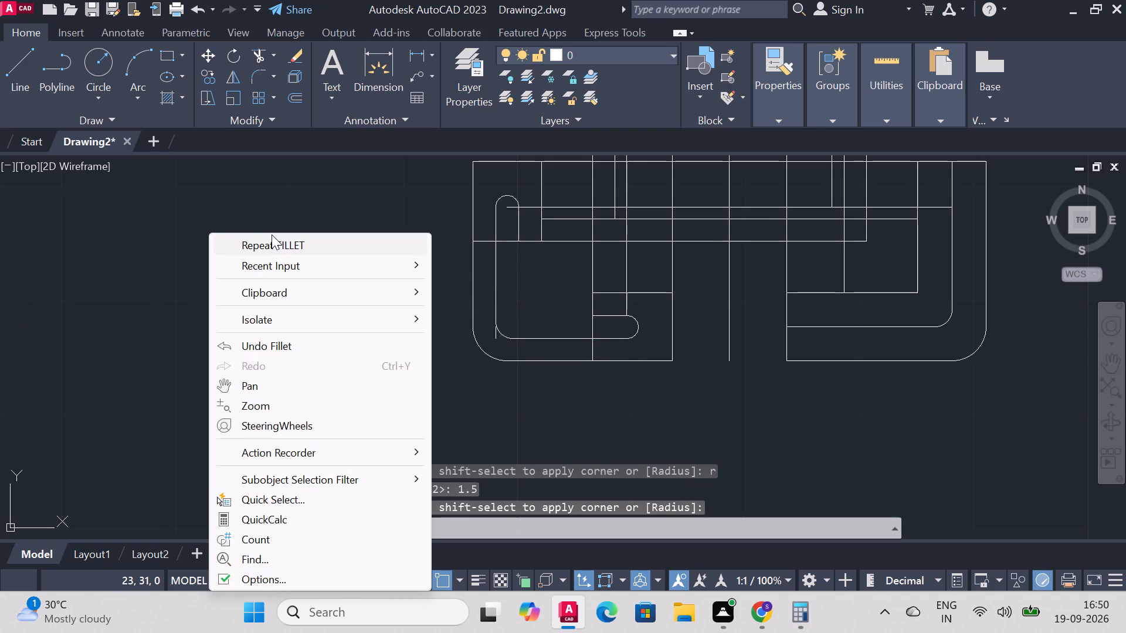
double_click(255, 48)
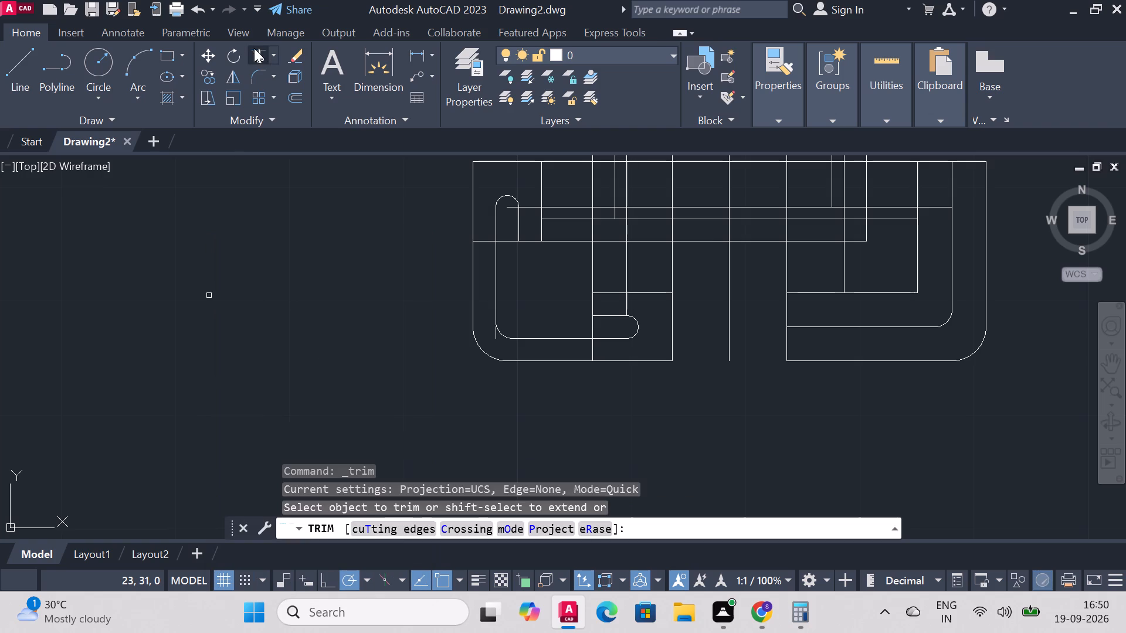
scroll(504, 315, "up", 2)
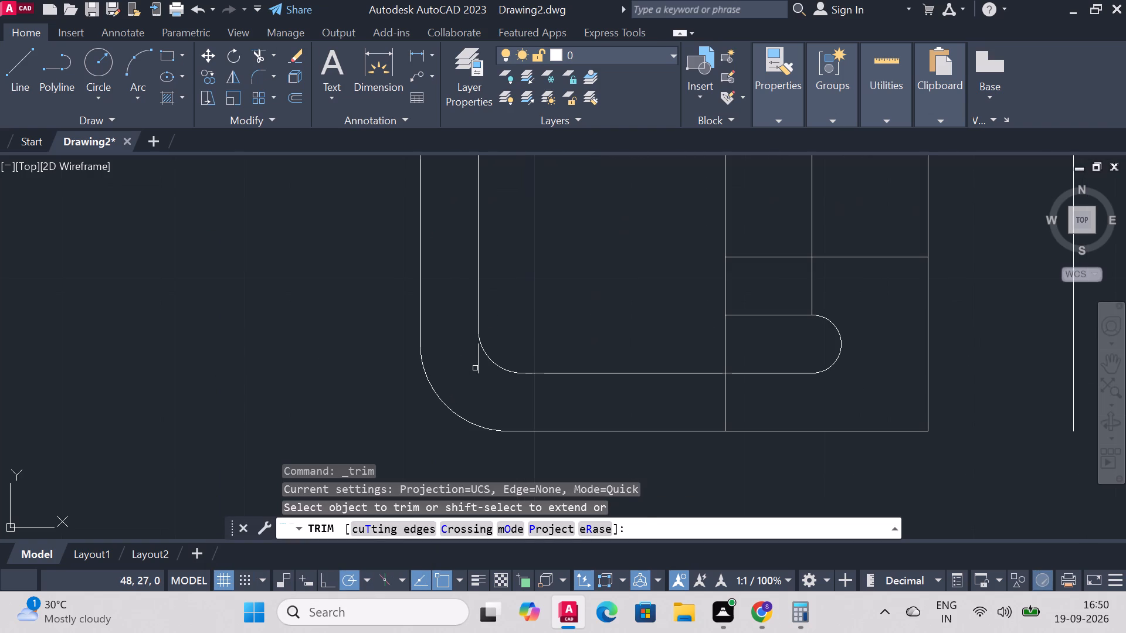
left_click(477, 367)
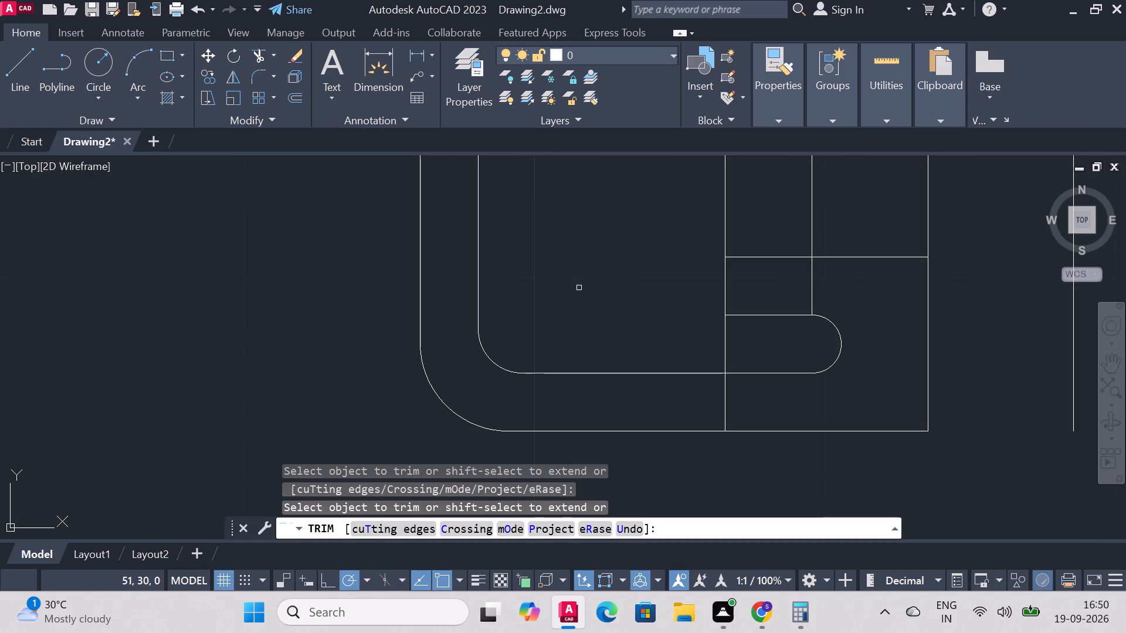
scroll(581, 285, "down", 1)
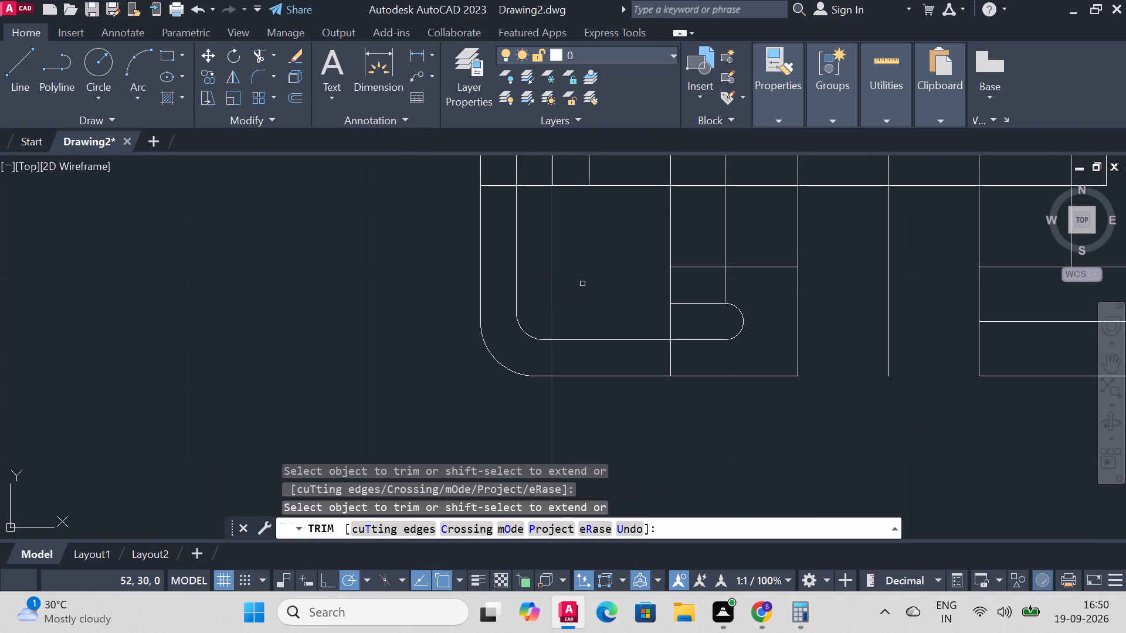
left_click(670, 322)
Trim the horizontal line segments crossing the slot's upper arm and those joining it to the neighbouring vertical lines.
scroll(615, 268, "down", 3)
scroll(626, 219, "up", 3)
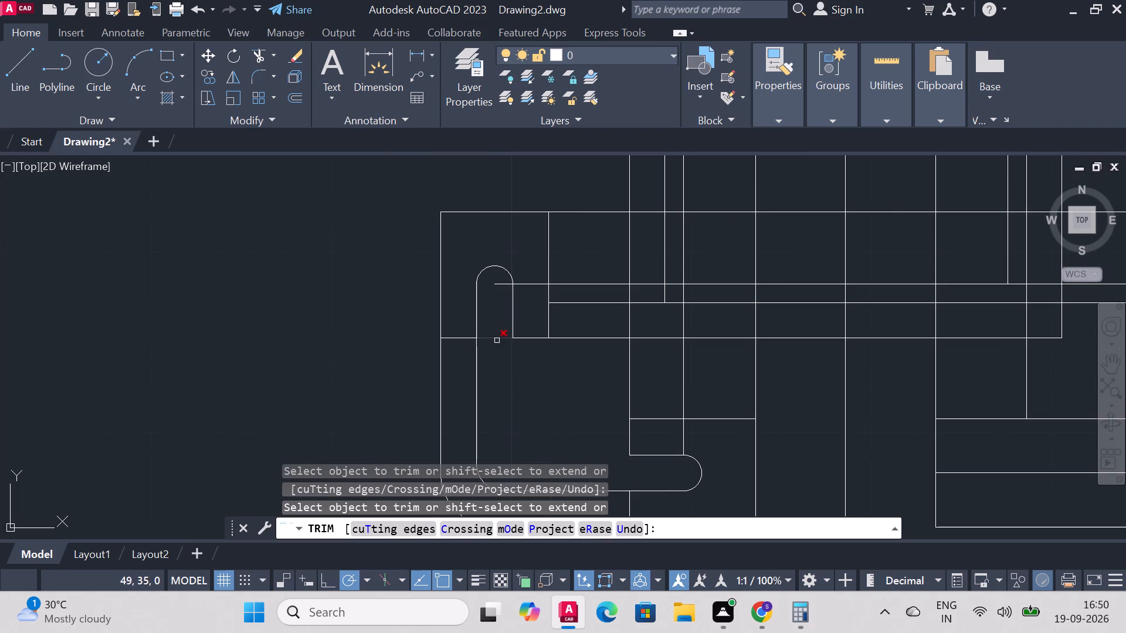
left_click(498, 341)
left_click(501, 284)
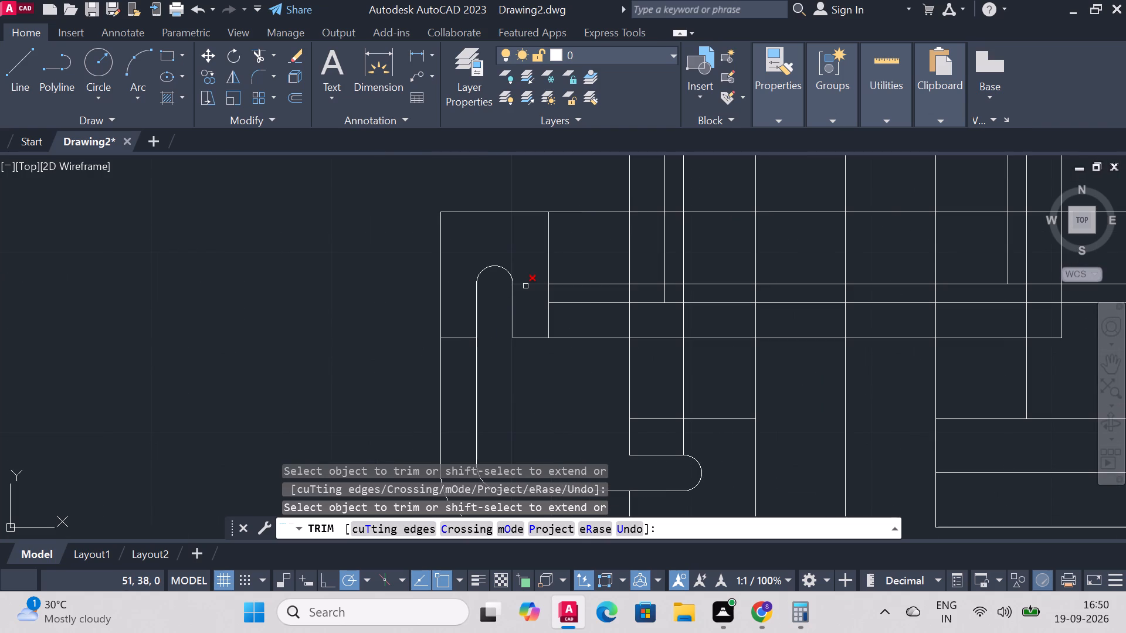
left_click(525, 286)
left_click(463, 339)
scroll(614, 373, "down", 4)
scroll(677, 399, "up", 1)
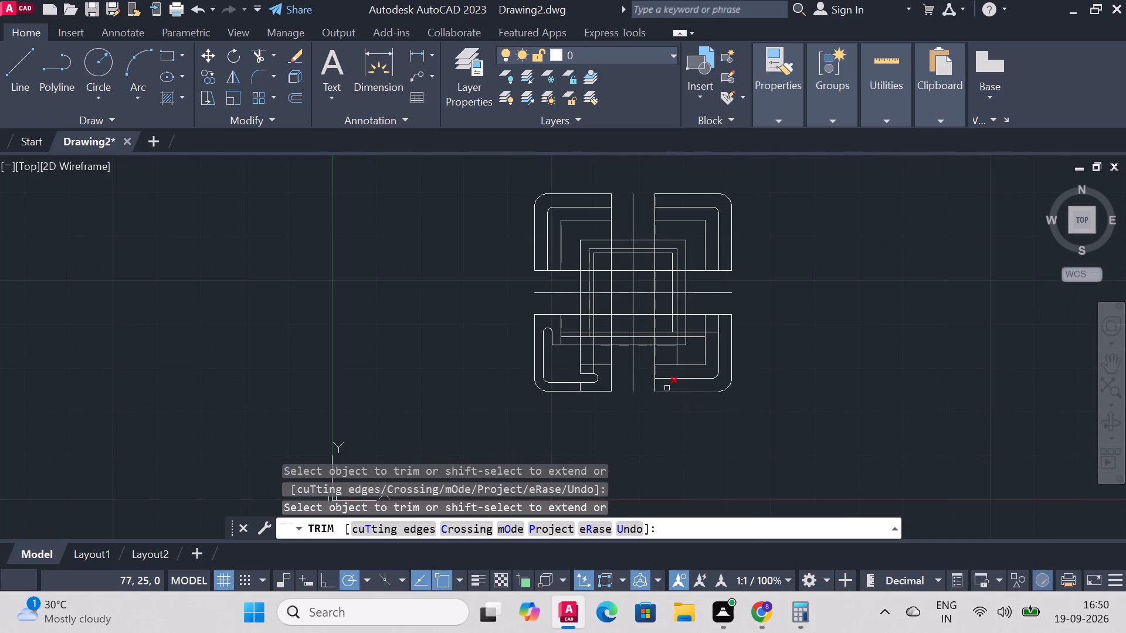
Trim the vertical line segments directly below the slot's lower arm and directly above its rounded end.
scroll(585, 405, "up", 2)
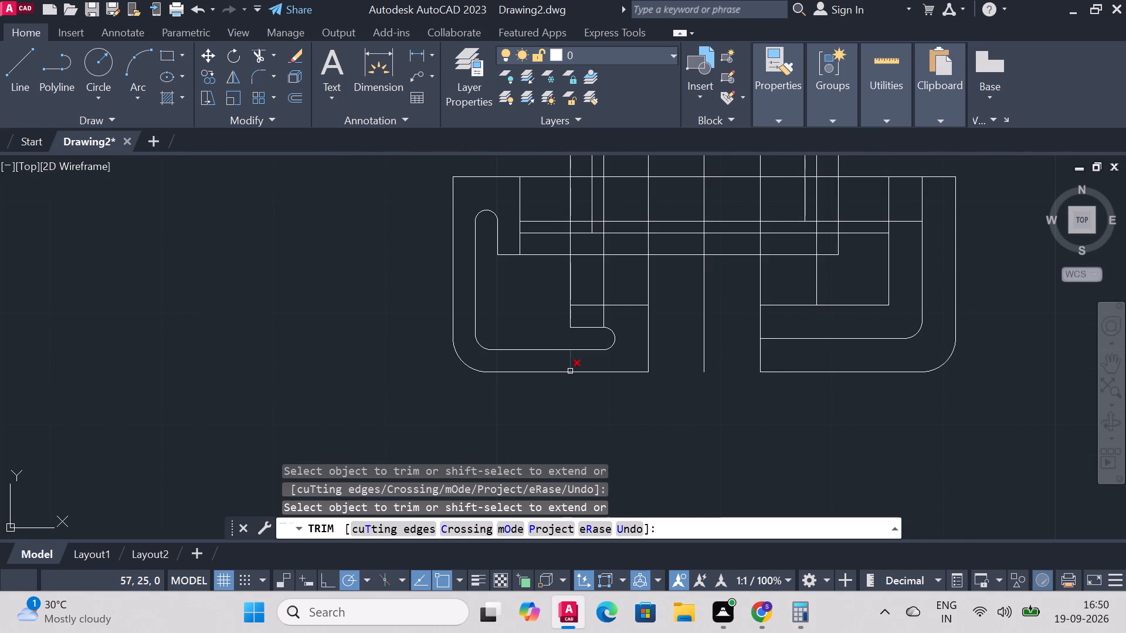
left_click(570, 366)
scroll(562, 288, "up", 1)
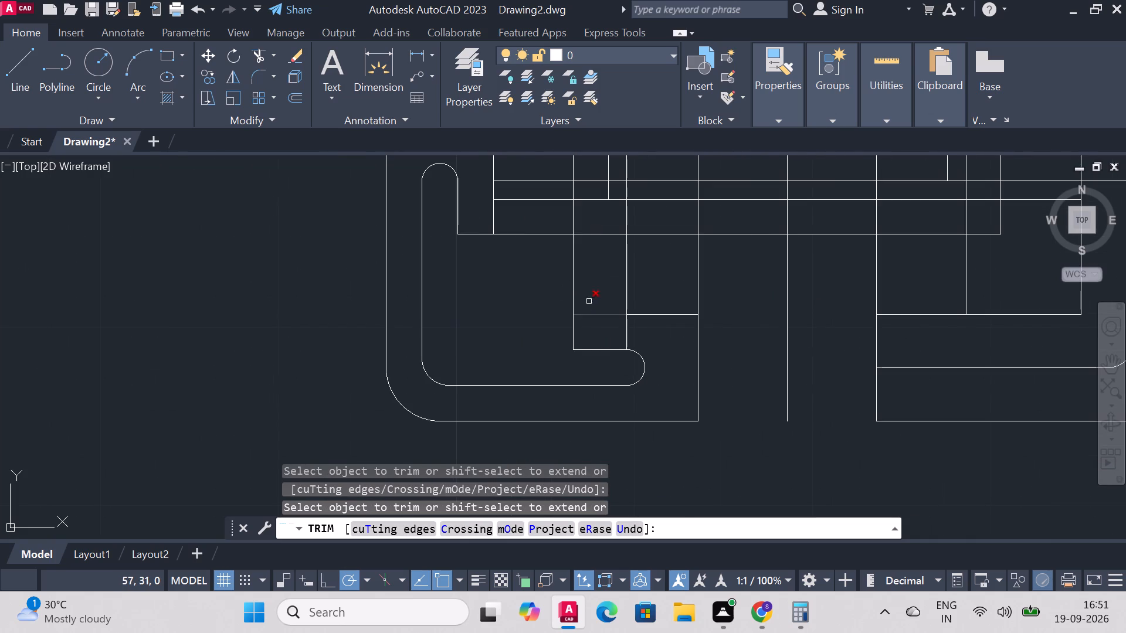
scroll(591, 286, "down", 2)
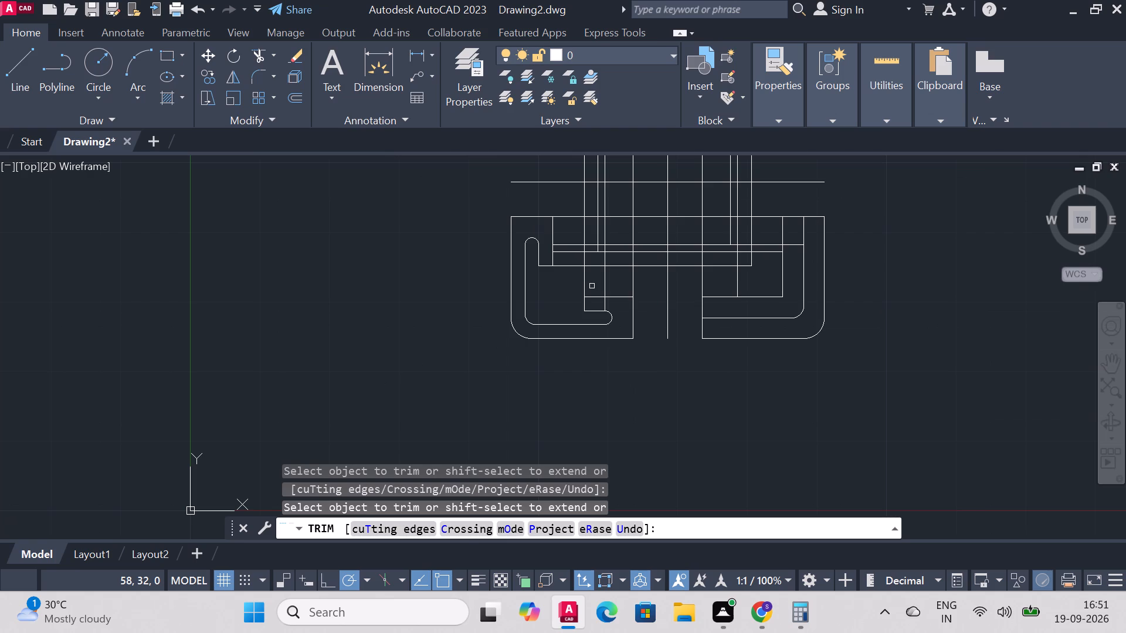
scroll(649, 281, "up", 1)
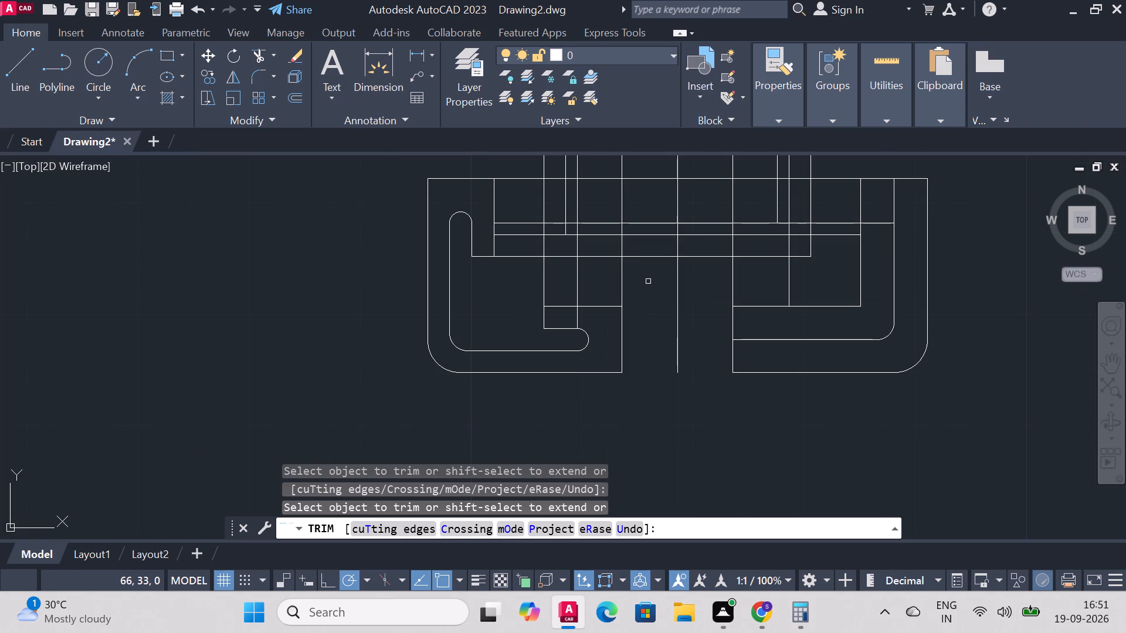
scroll(628, 286, "up", 1)
left_click(545, 341)
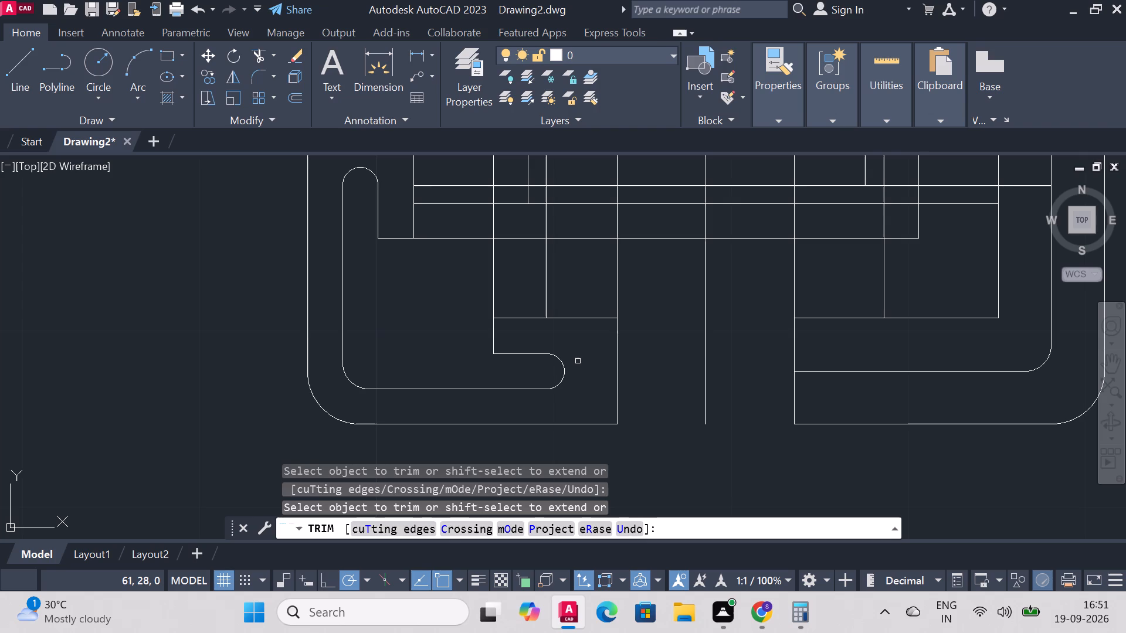
Check horizontal distances across the lower half from the lines above the slot's lower arm using Dimension, without placing any dimension.
left_click(359, 60)
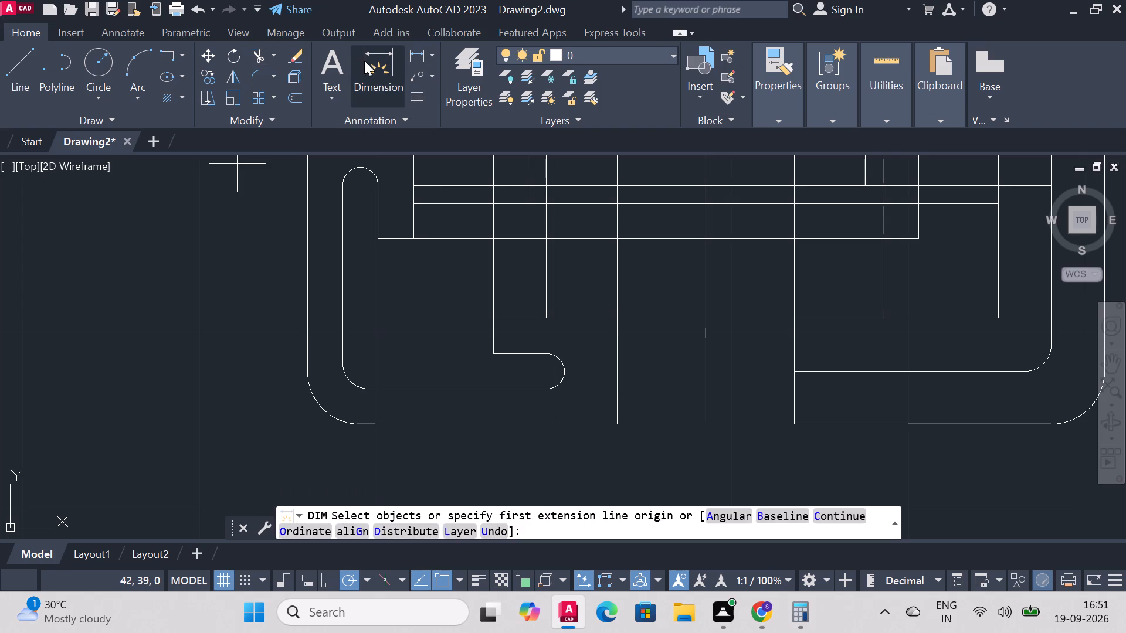
left_click(547, 237)
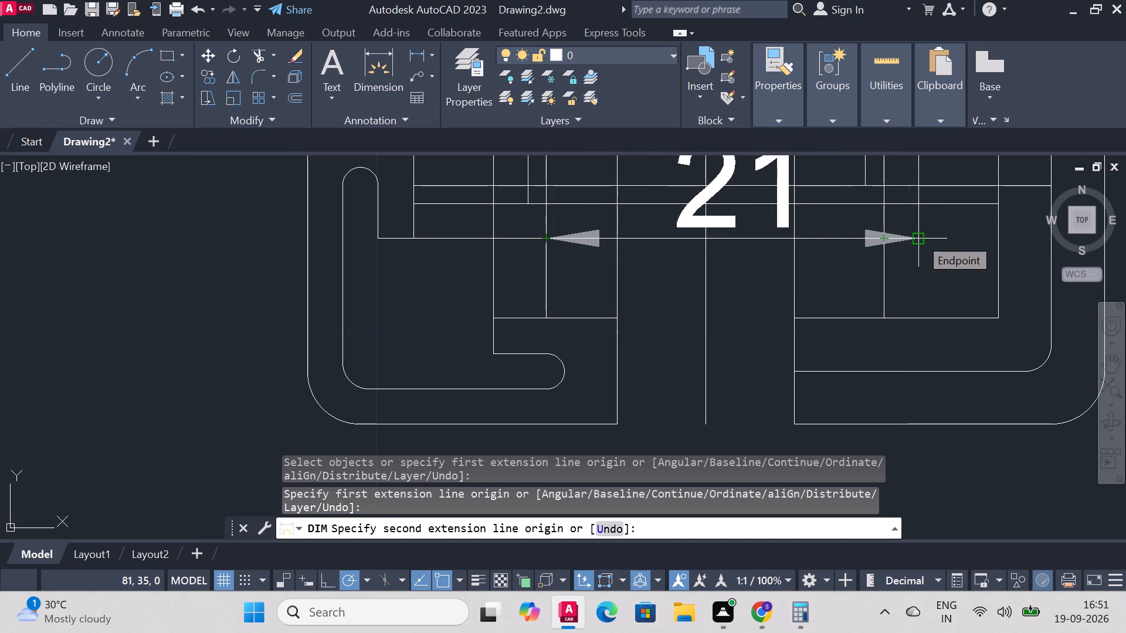
right_click(919, 237)
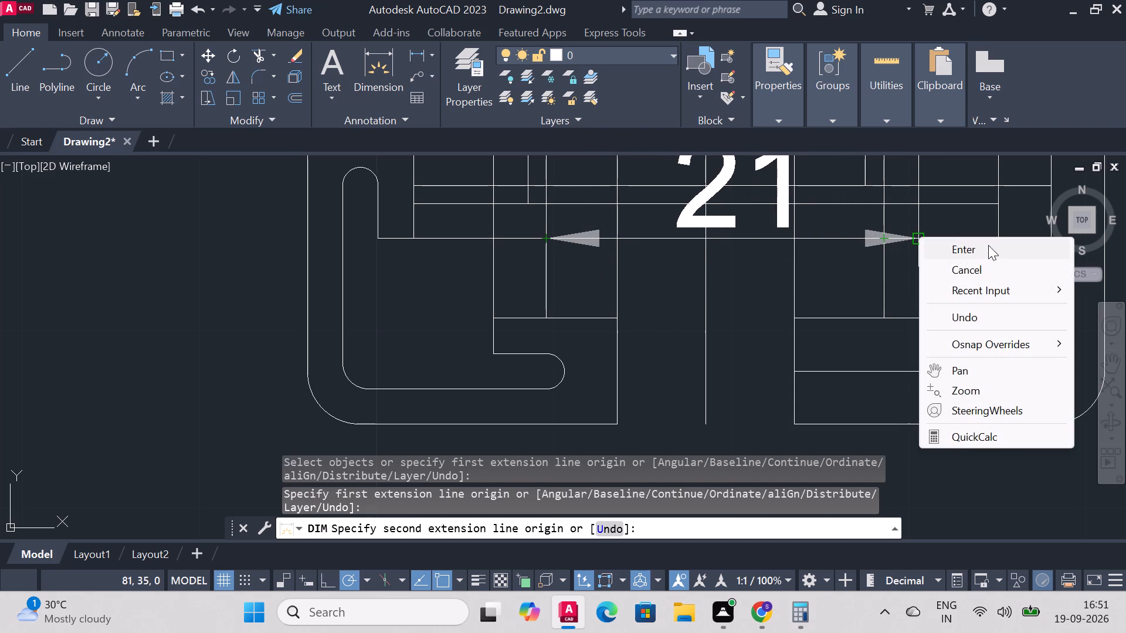
left_click(988, 245)
left_click(389, 71)
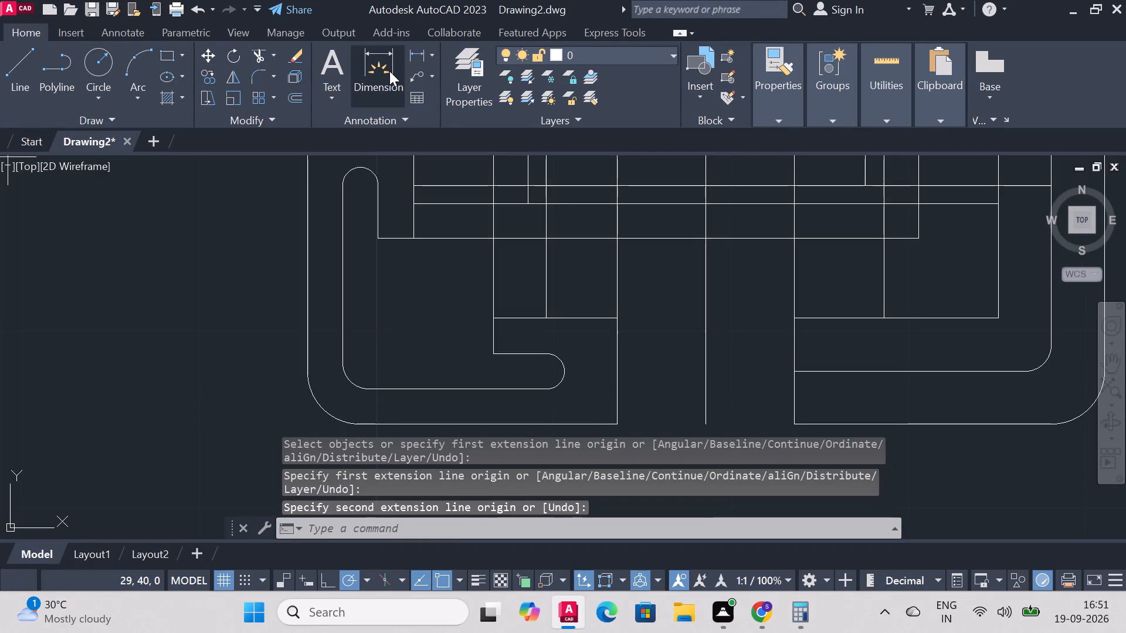
left_click(489, 319)
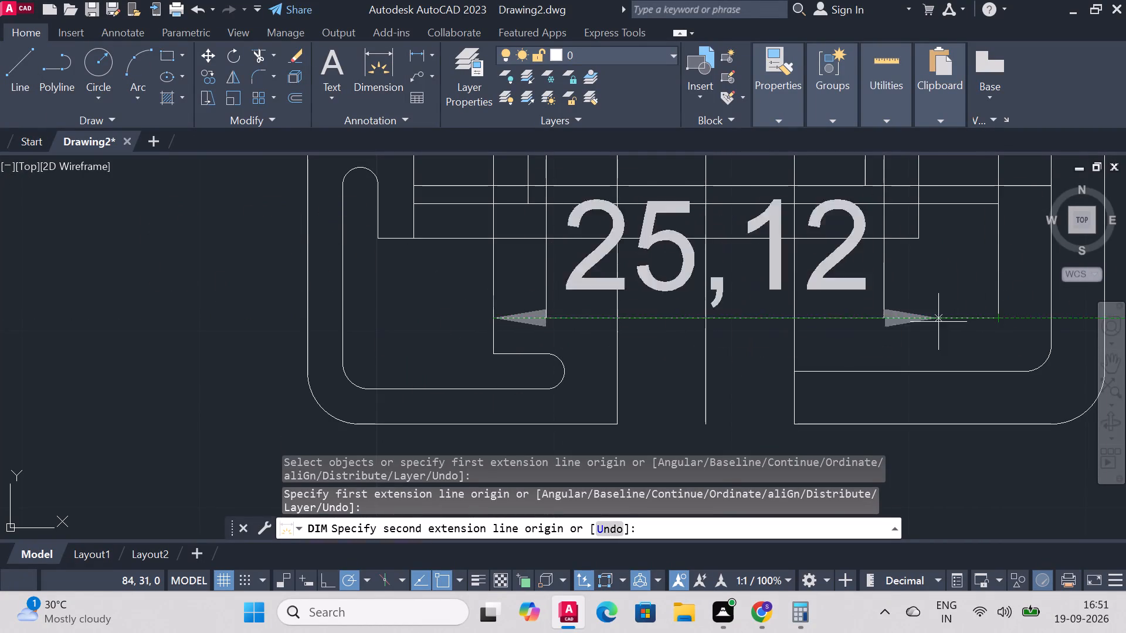
right_click(585, 242)
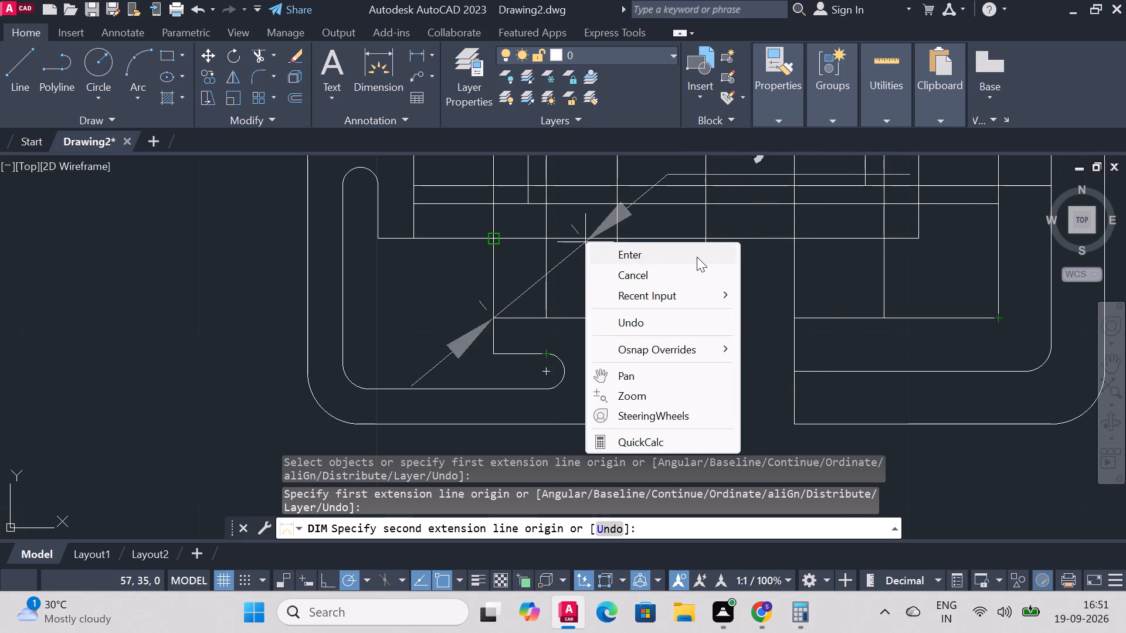
left_click(656, 261)
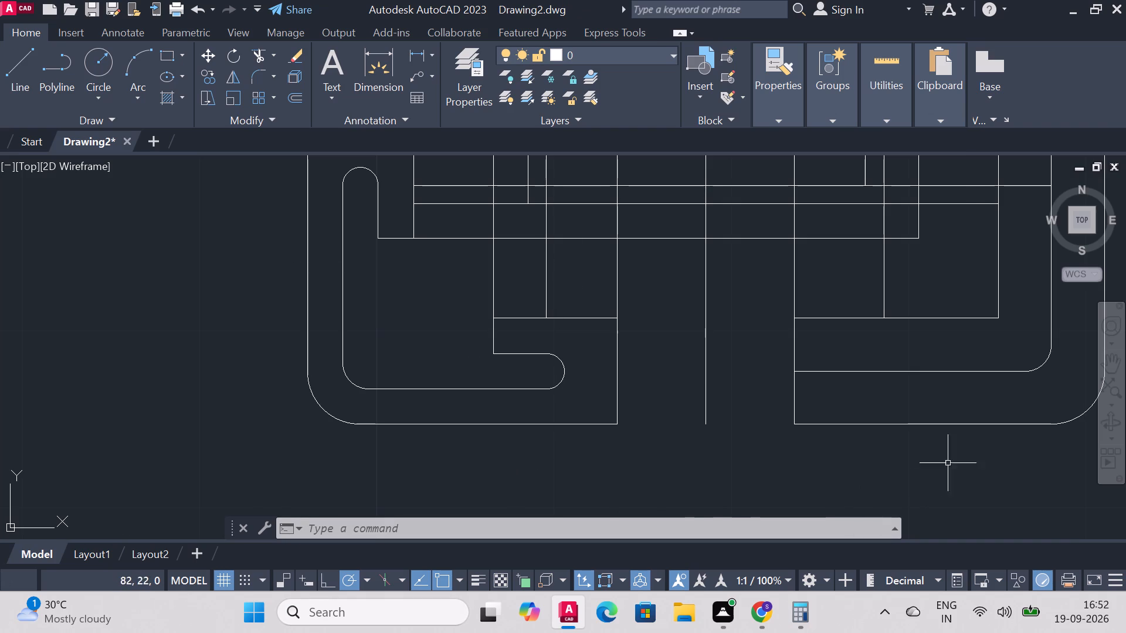
Draw a line horizontally from the bottom of the slot's lower rounded end to near the lower-right section's outer side, continuing vertically to the upper-right section's top edge.
left_click(12, 54)
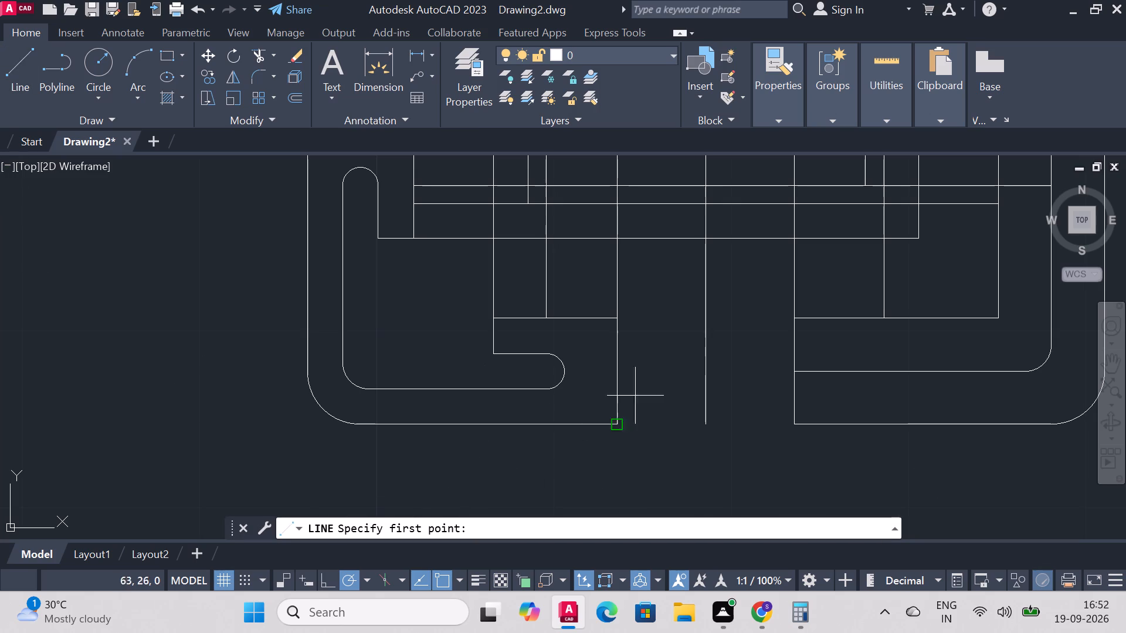
scroll(808, 359, "down", 3)
scroll(835, 350, "up", 3)
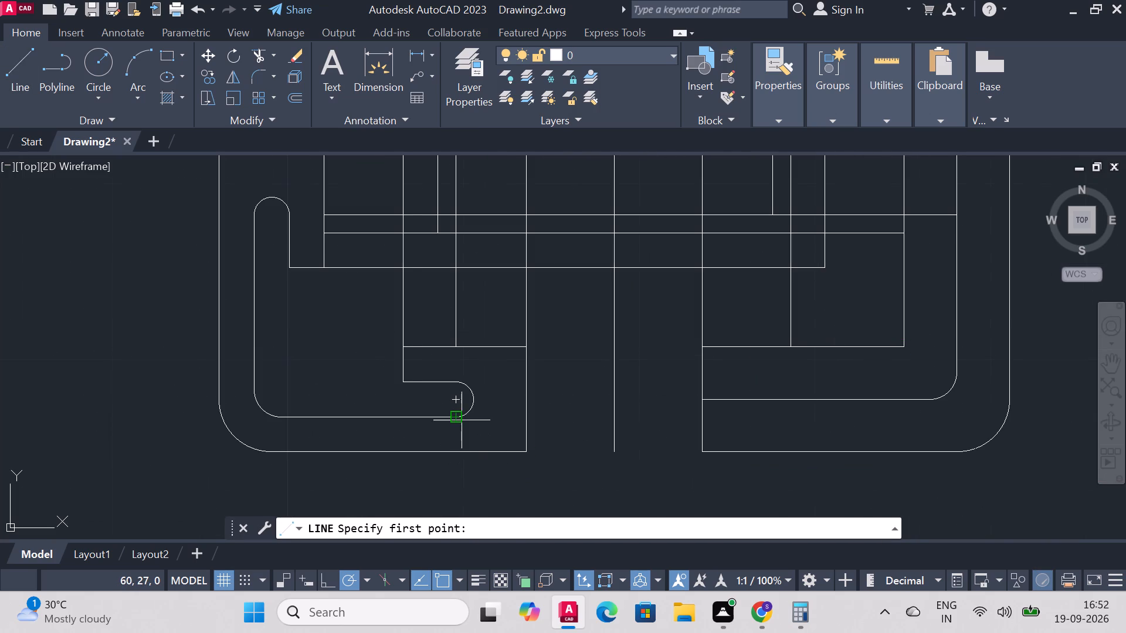
left_click(455, 417)
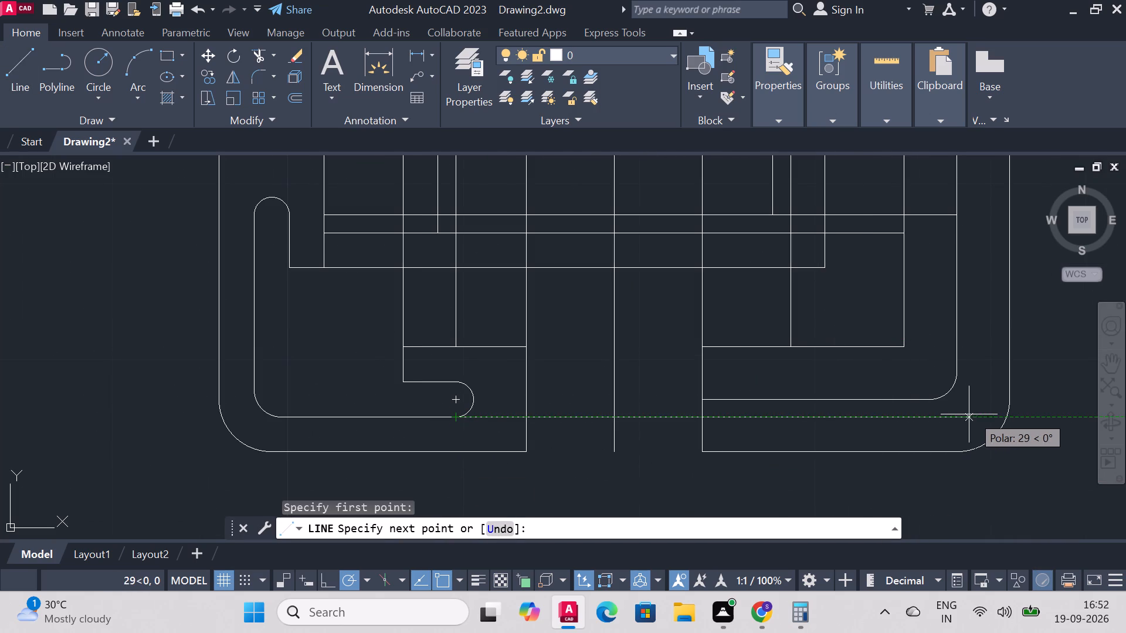
left_click(981, 414)
scroll(981, 399, "down", 3)
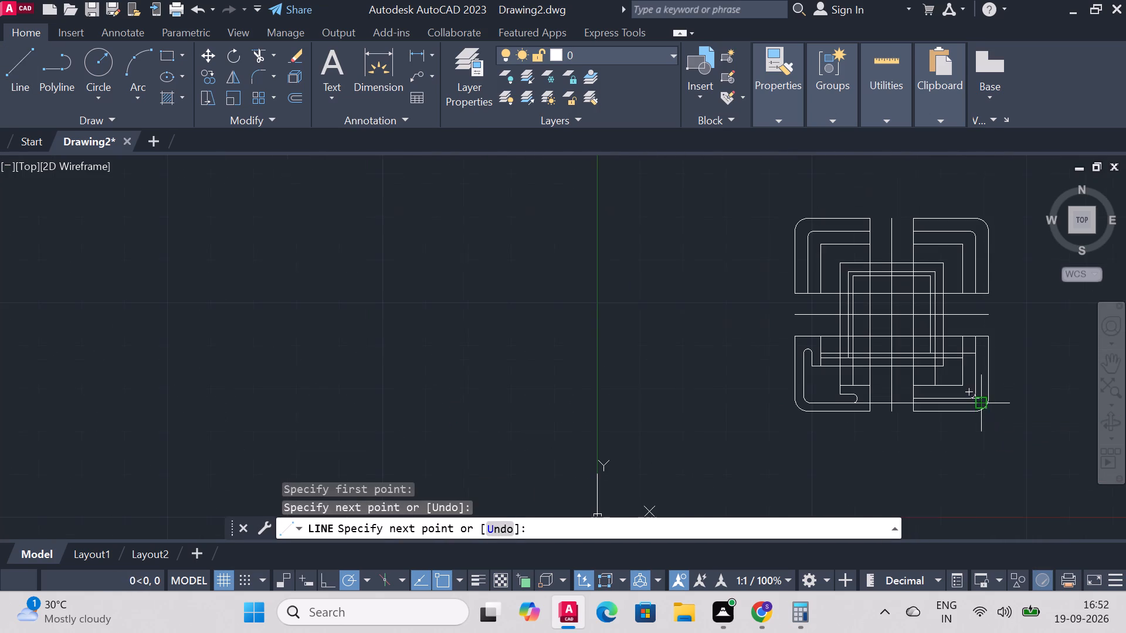
scroll(986, 356, "up", 3)
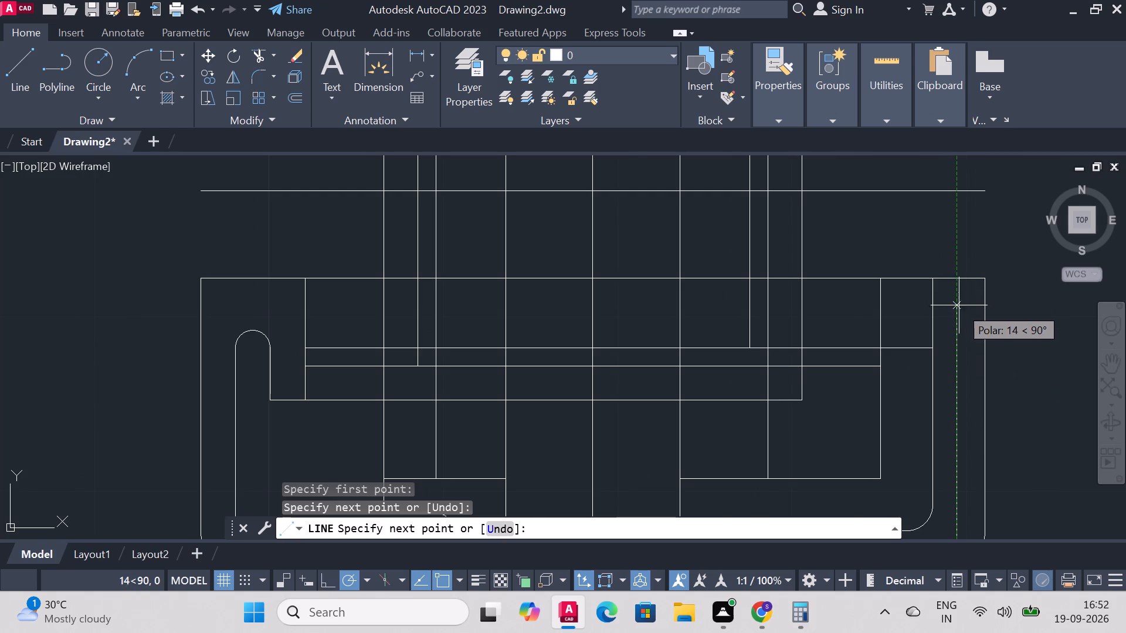
scroll(955, 288, "down", 4)
scroll(948, 227, "up", 2)
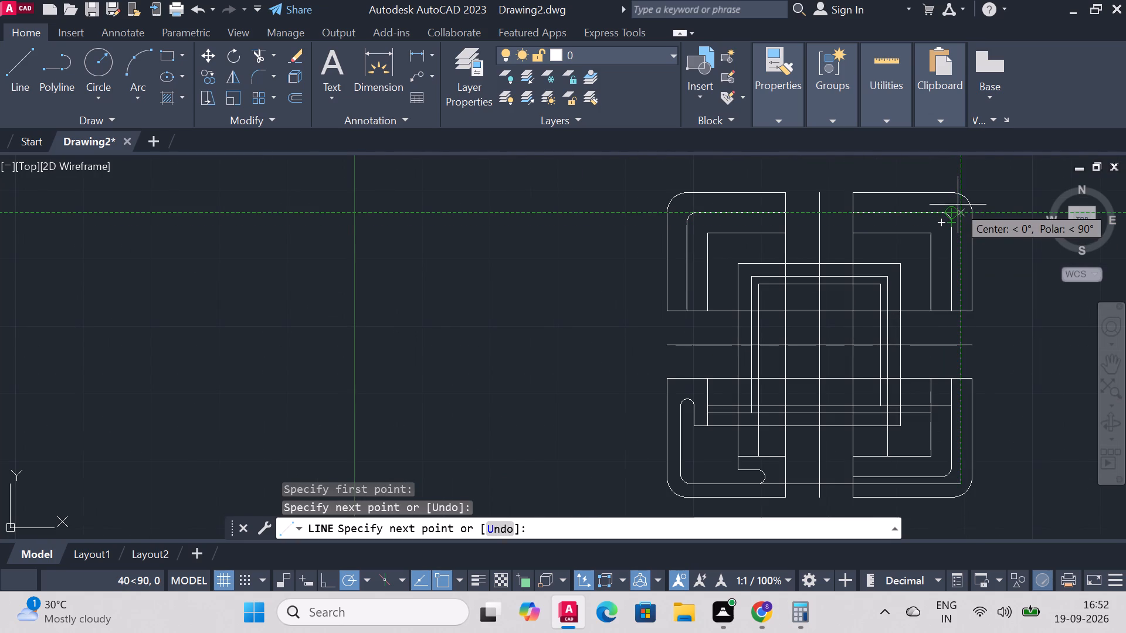
left_click(958, 203)
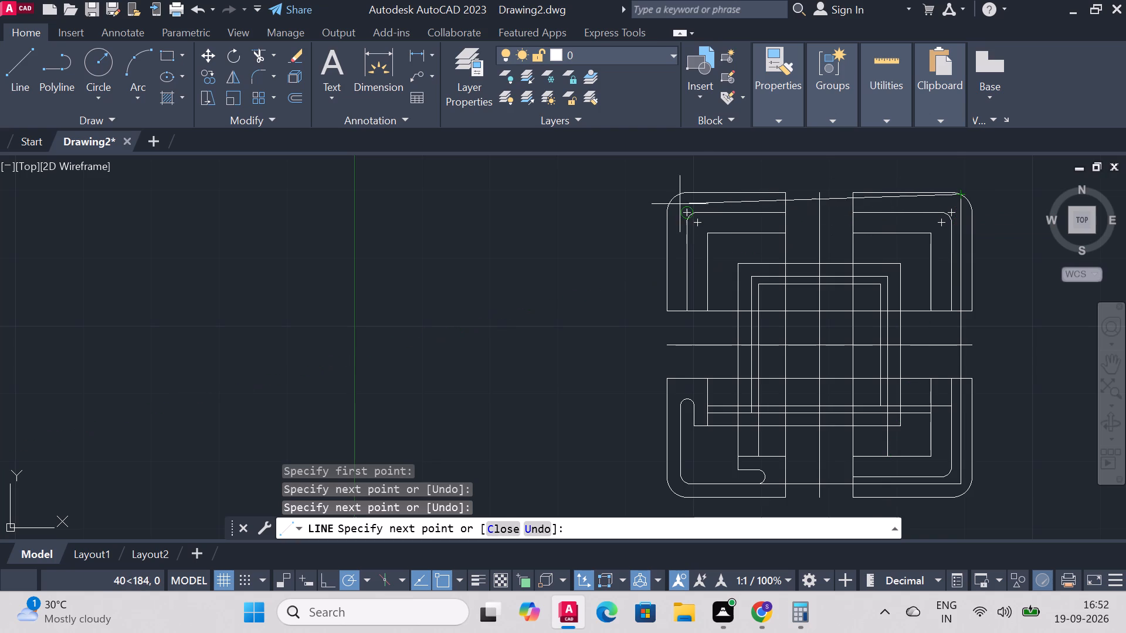
right_click(698, 209)
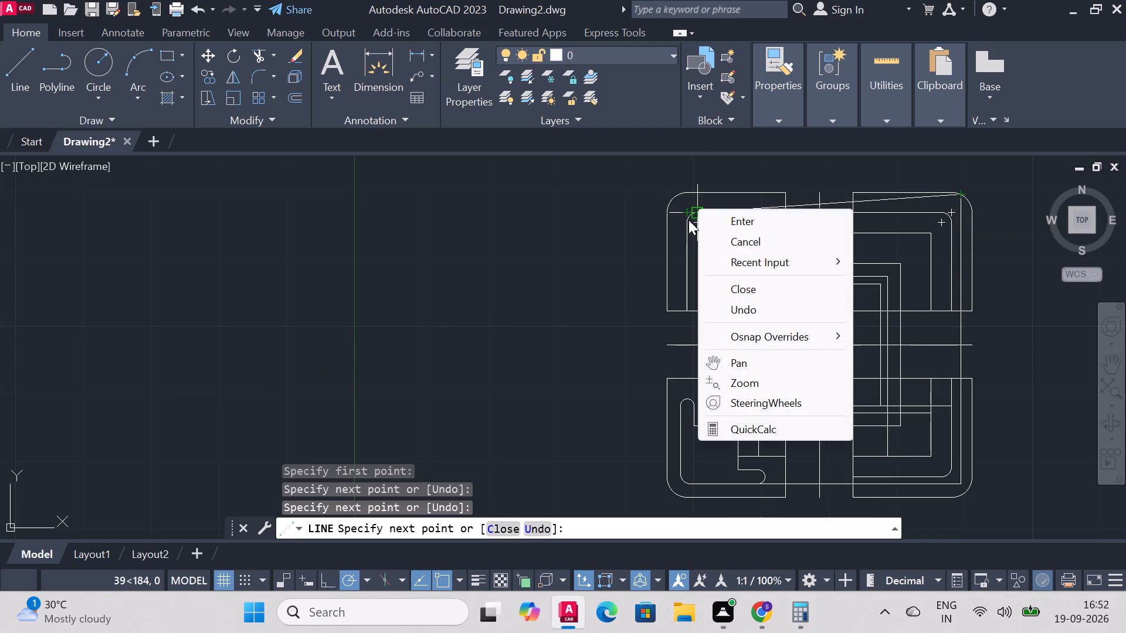
left_click(760, 217)
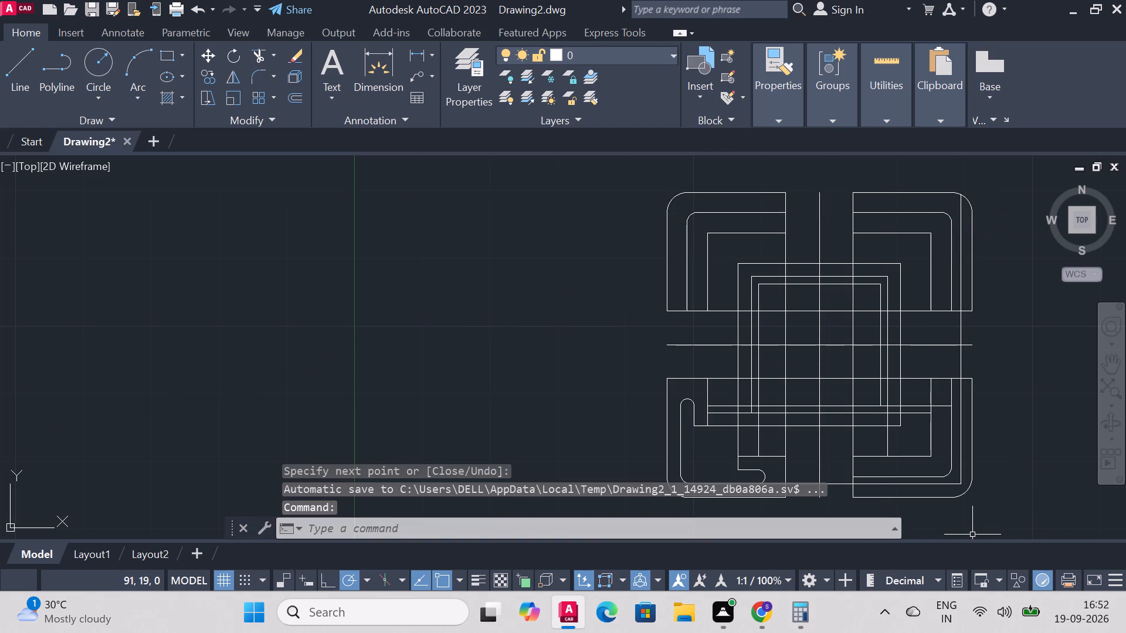
Draw a horizontal line from the lower end of the lower-right section's inner corner fillet to the new vertical line.
scroll(998, 479, "up", 2)
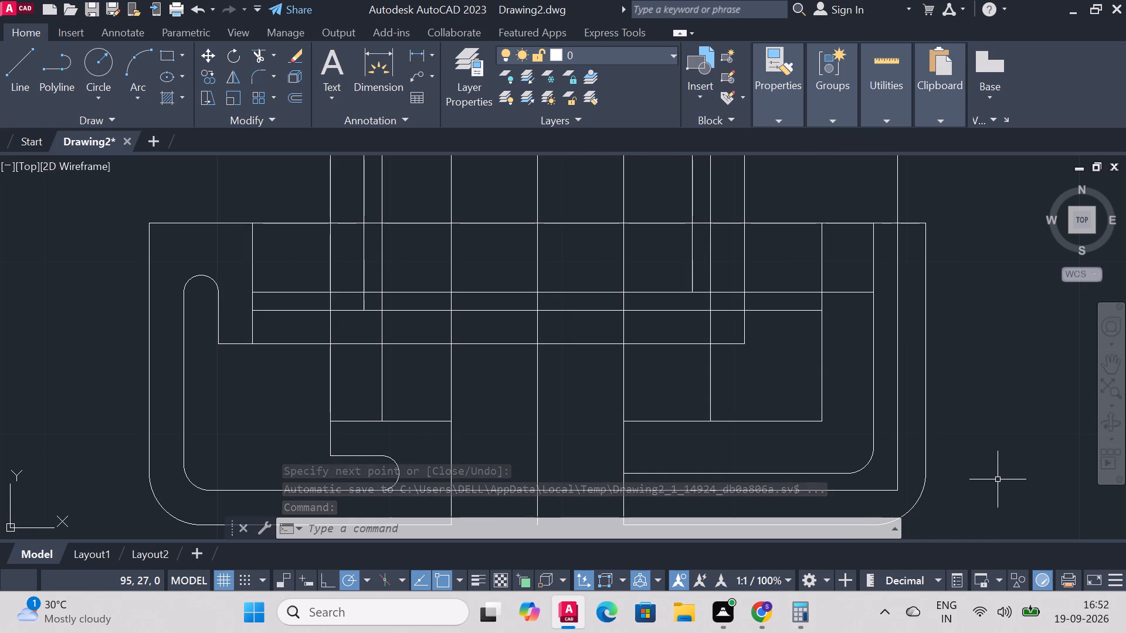
scroll(998, 479, "up", 1)
left_click(11, 68)
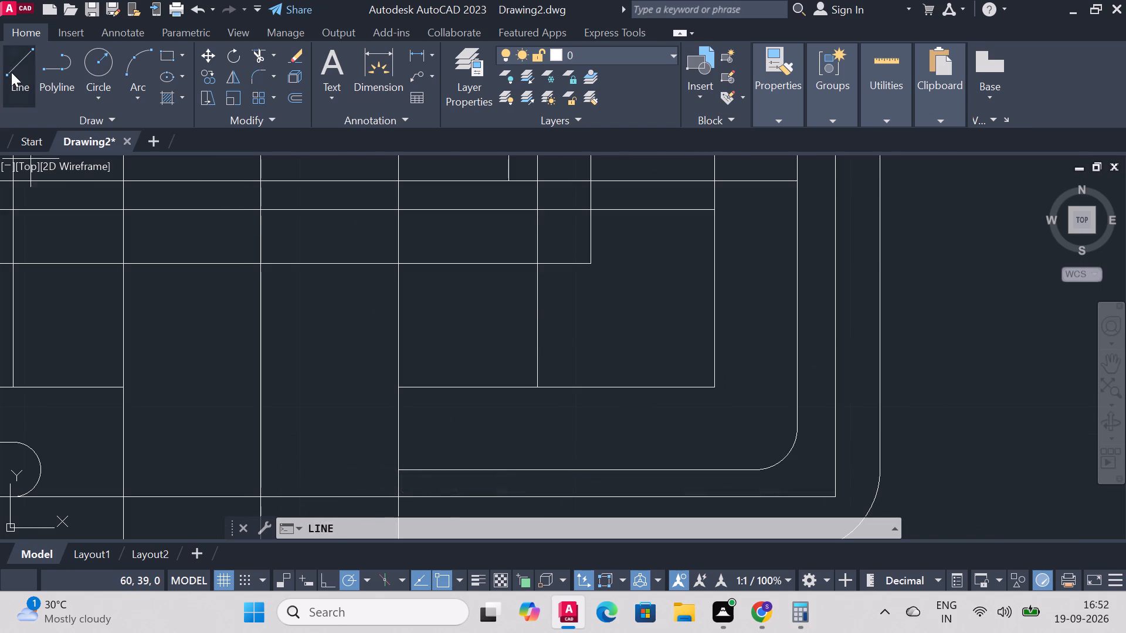
scroll(984, 392, "down", 1)
scroll(922, 441, "up", 1)
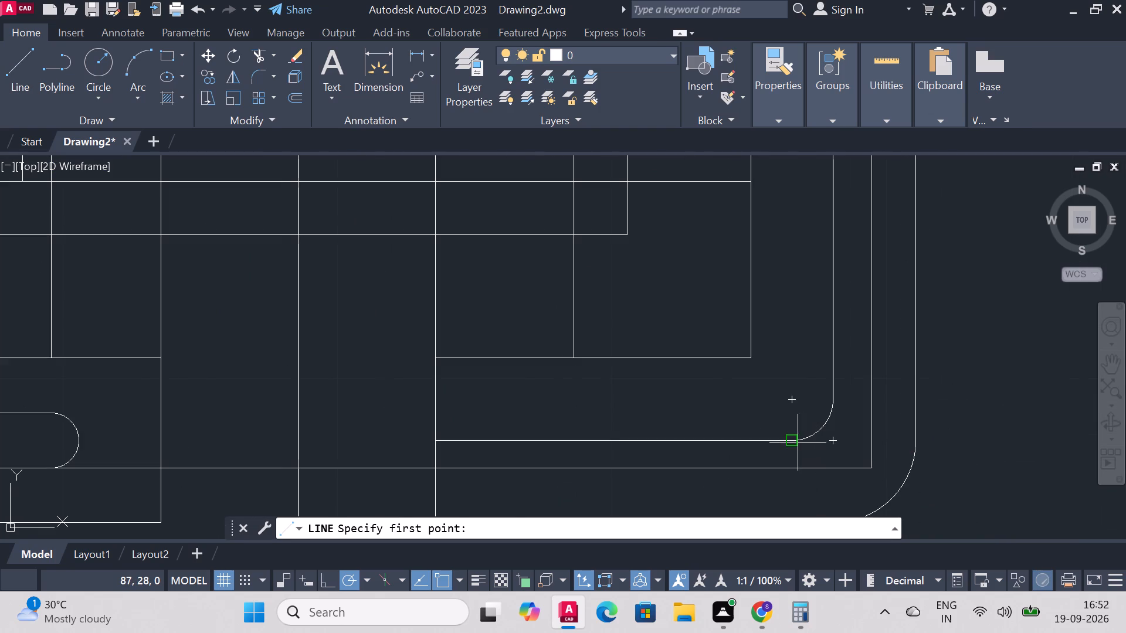
left_click(795, 443)
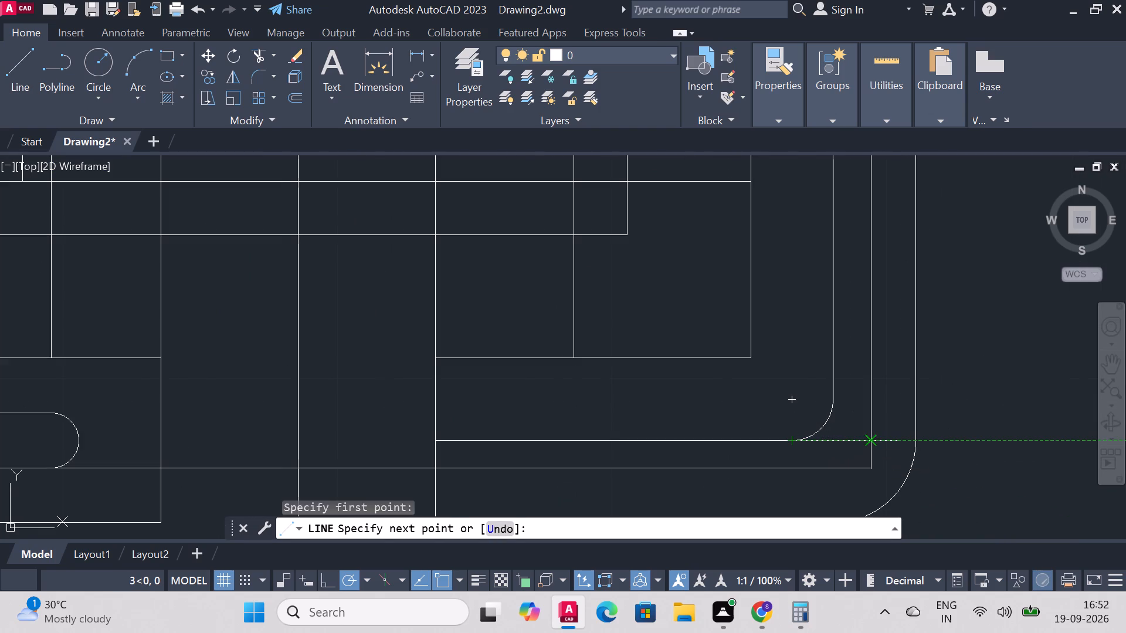
left_click(869, 439)
right_click(869, 439)
left_click(914, 234)
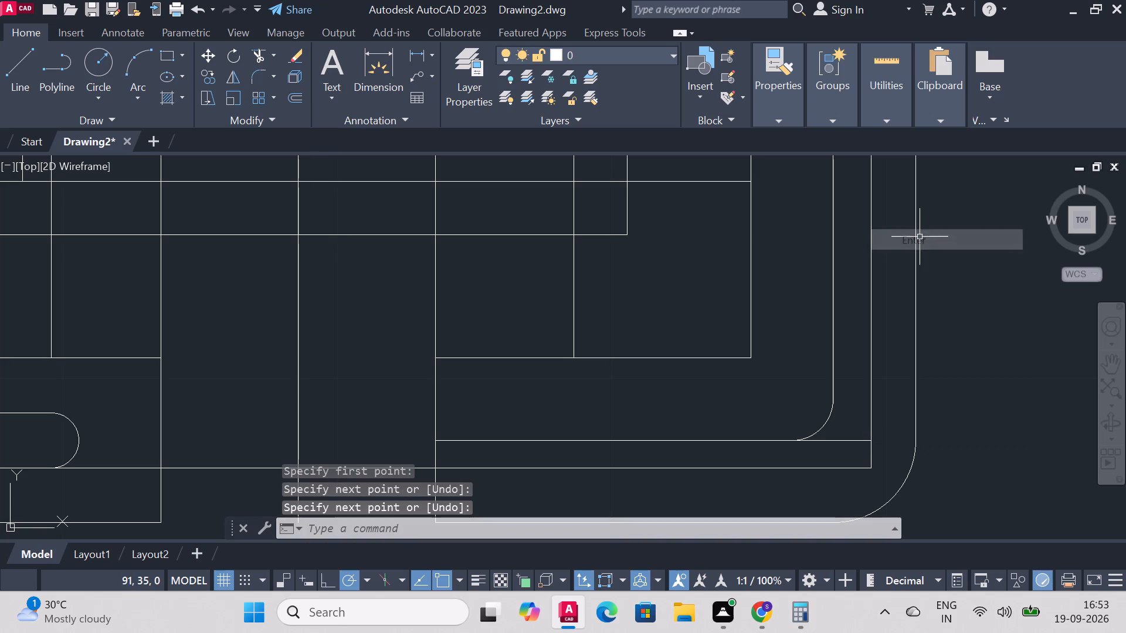
Draw a vertical line from the upper end of the same inner fillet down to the long horizontal line extended from the slot.
left_click(6, 64)
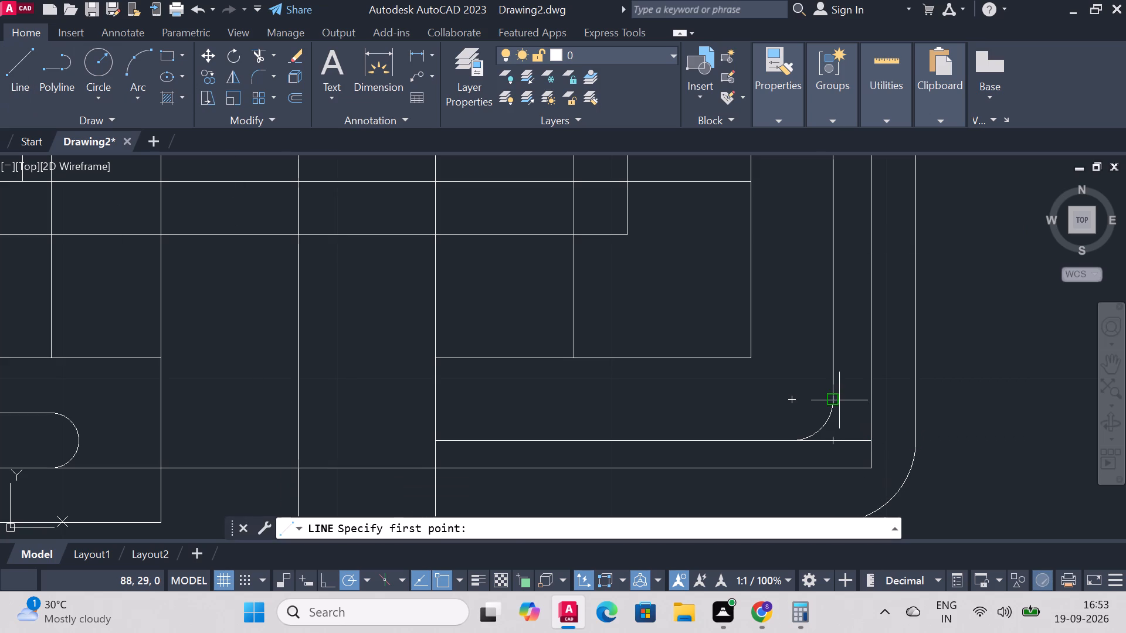
left_click(837, 399)
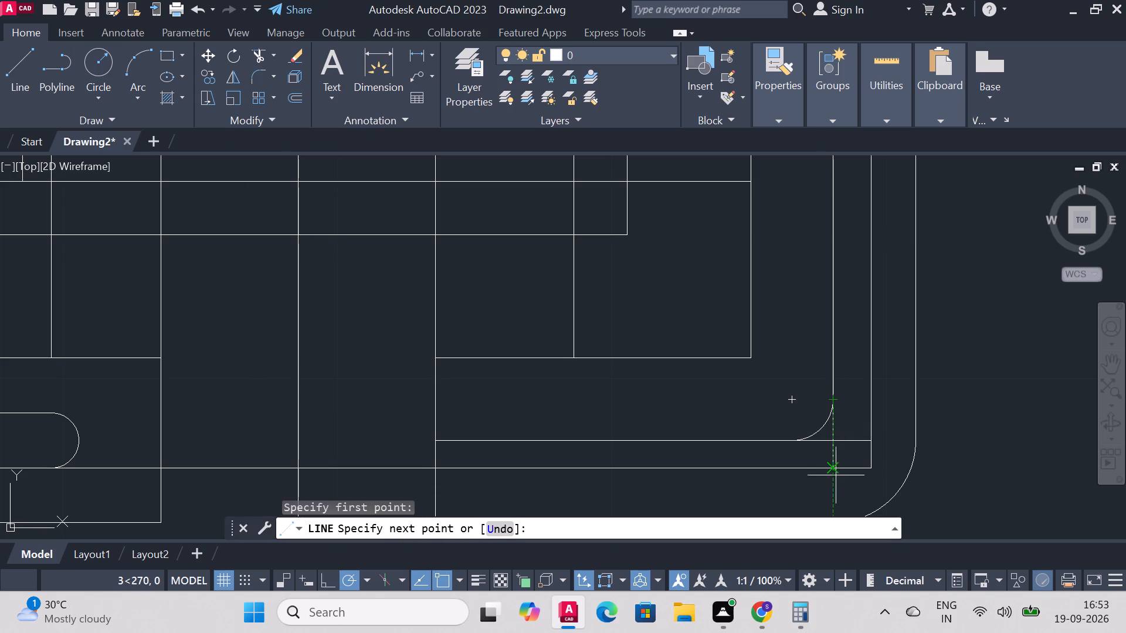
left_click(830, 465)
right_click(830, 465)
left_click(871, 261)
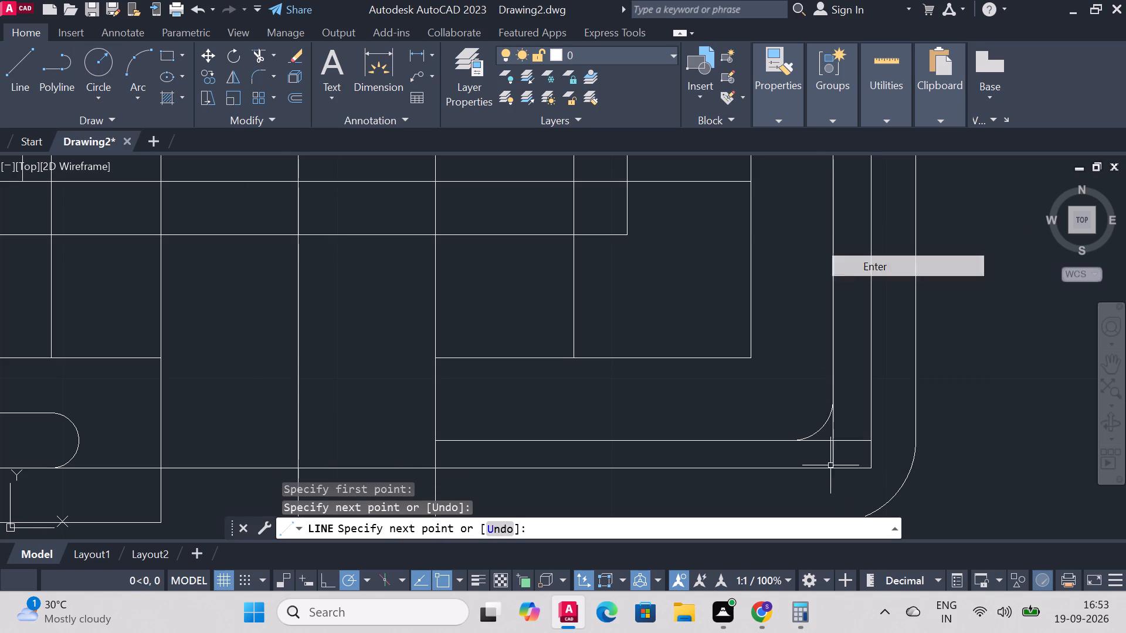
Draw a circle of radius 1 centred where the two new lines cross outside the inner fillet.
left_click(111, 64)
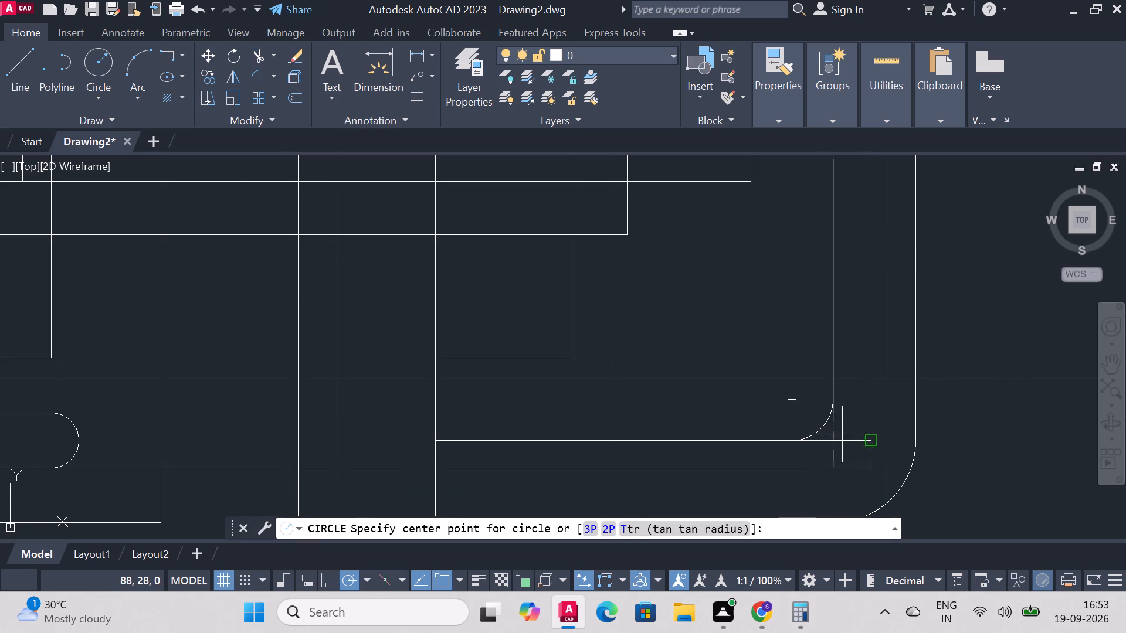
left_click(835, 439)
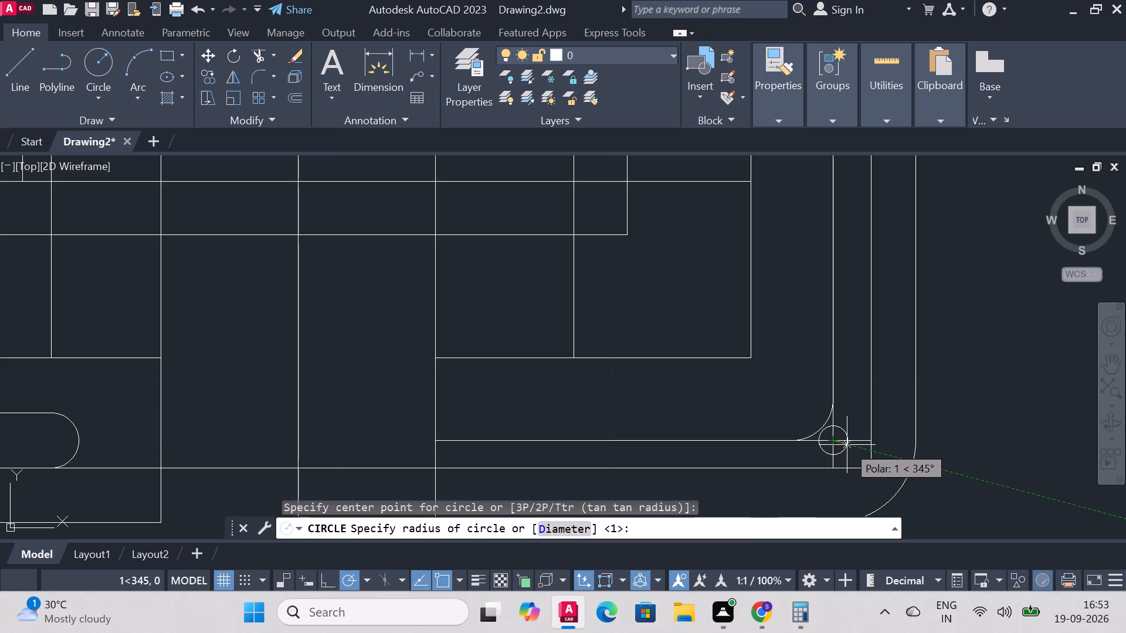
key("r")
key("Return")
key("1")
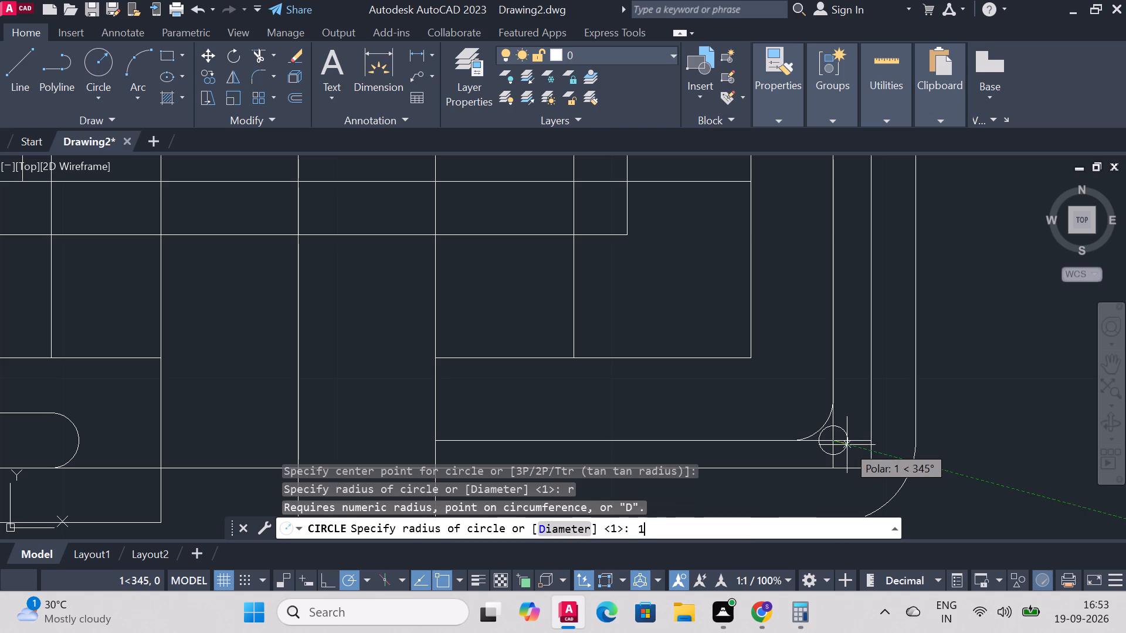
key("Return")
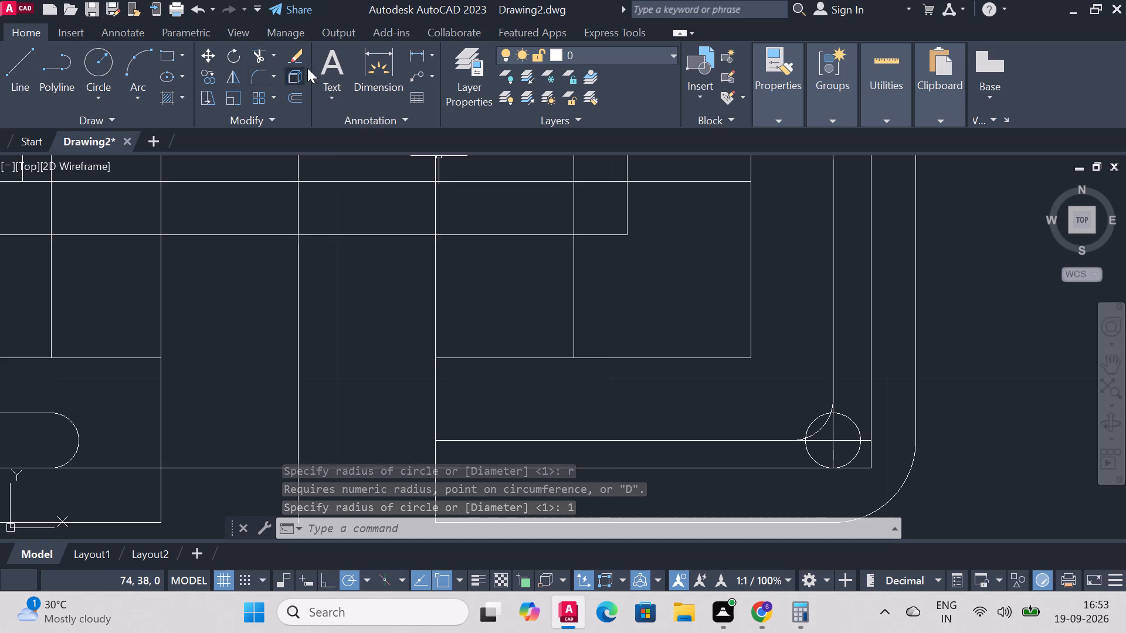
Trim away the circle's left half and all pieces of the old inner corner fillet beside it.
left_click(266, 52)
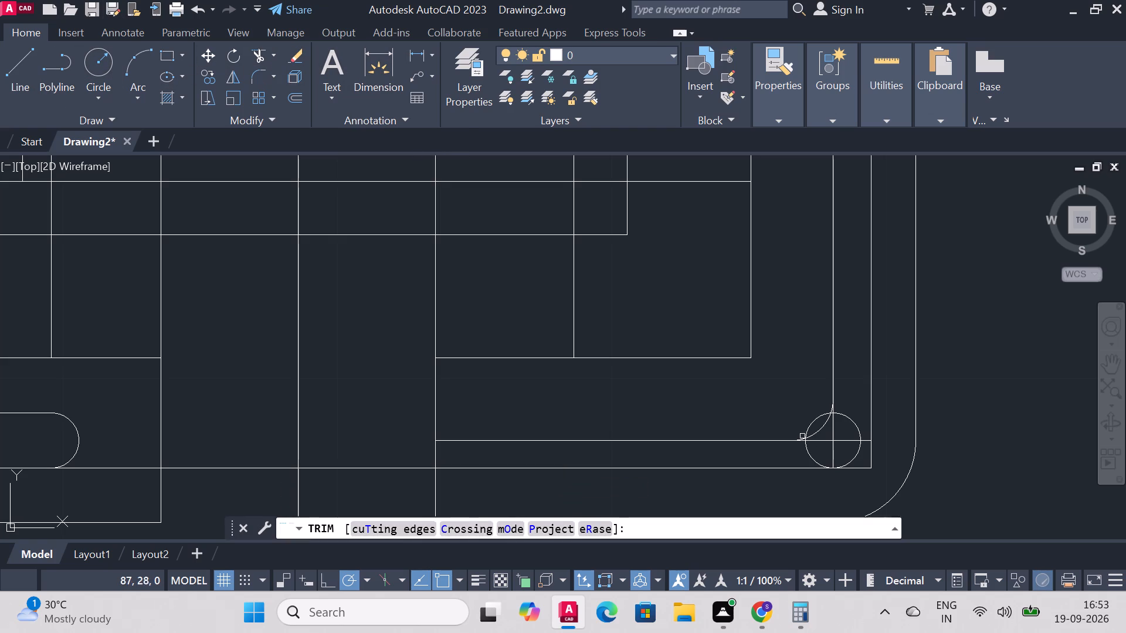
left_click(820, 428)
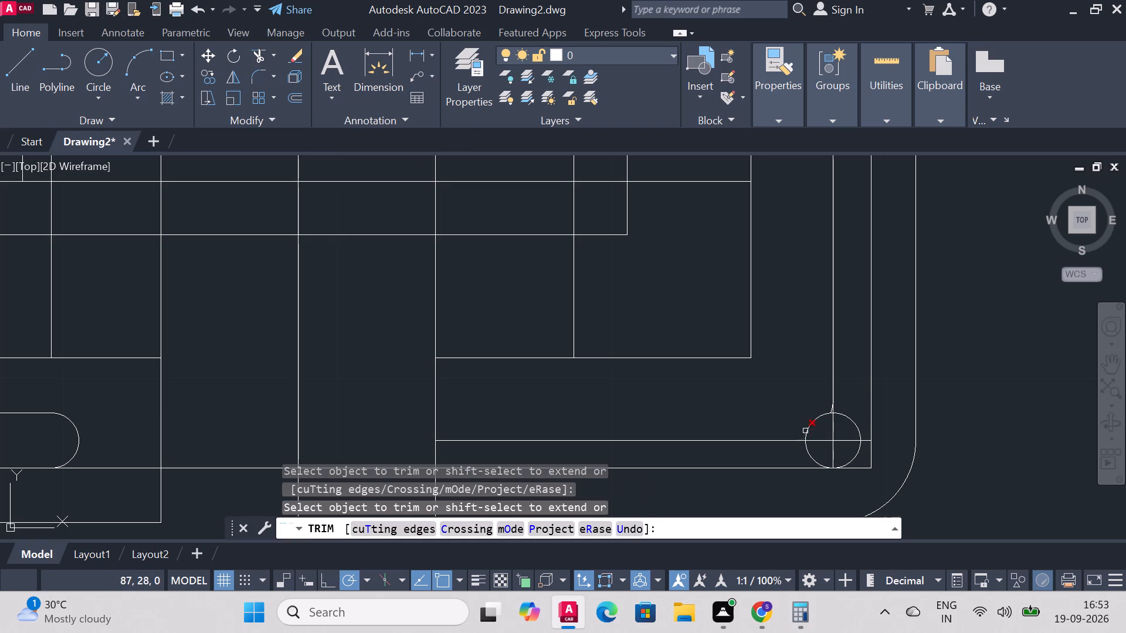
scroll(805, 430, "up", 2)
left_click(816, 414)
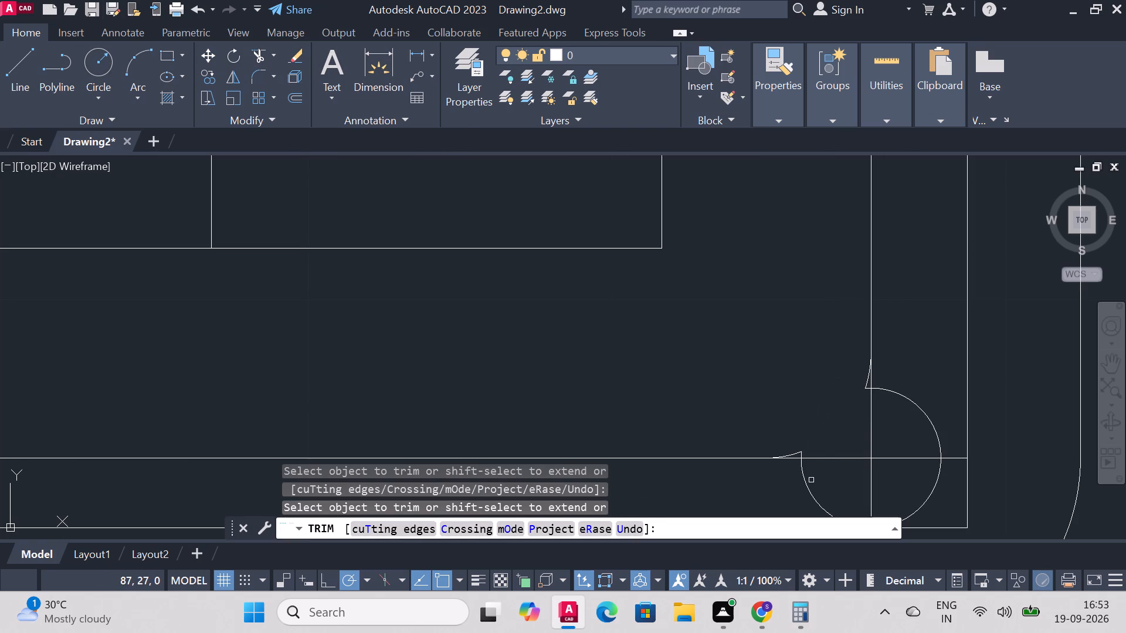
left_click(806, 490)
left_click(802, 454)
left_click(794, 454)
scroll(785, 310, "down", 1)
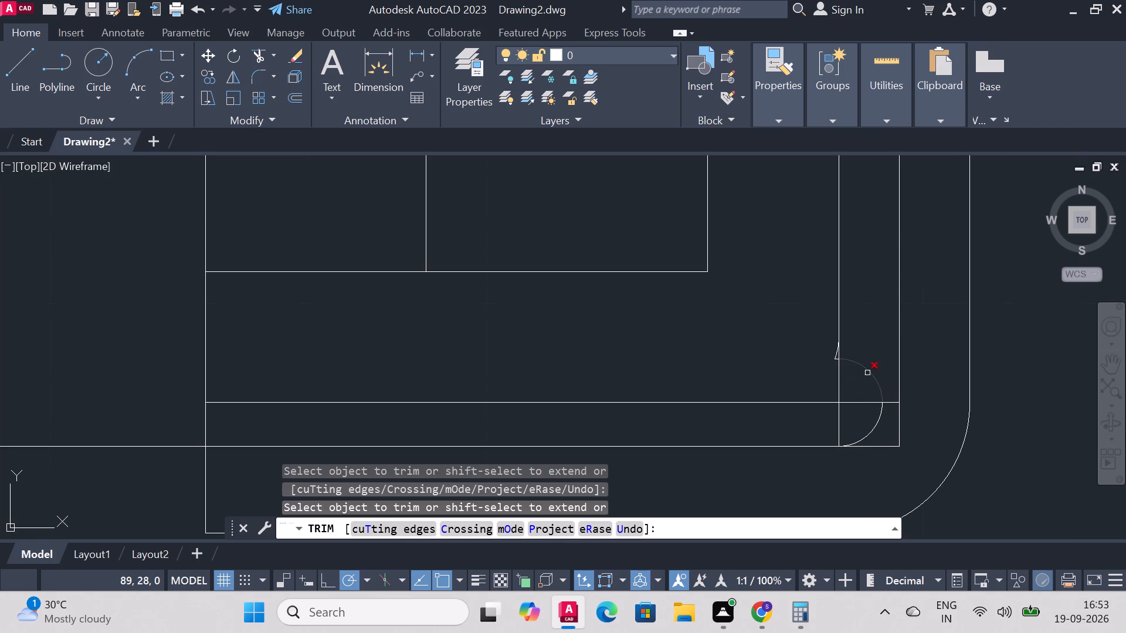
left_click(833, 357)
scroll(664, 349, "down", 2)
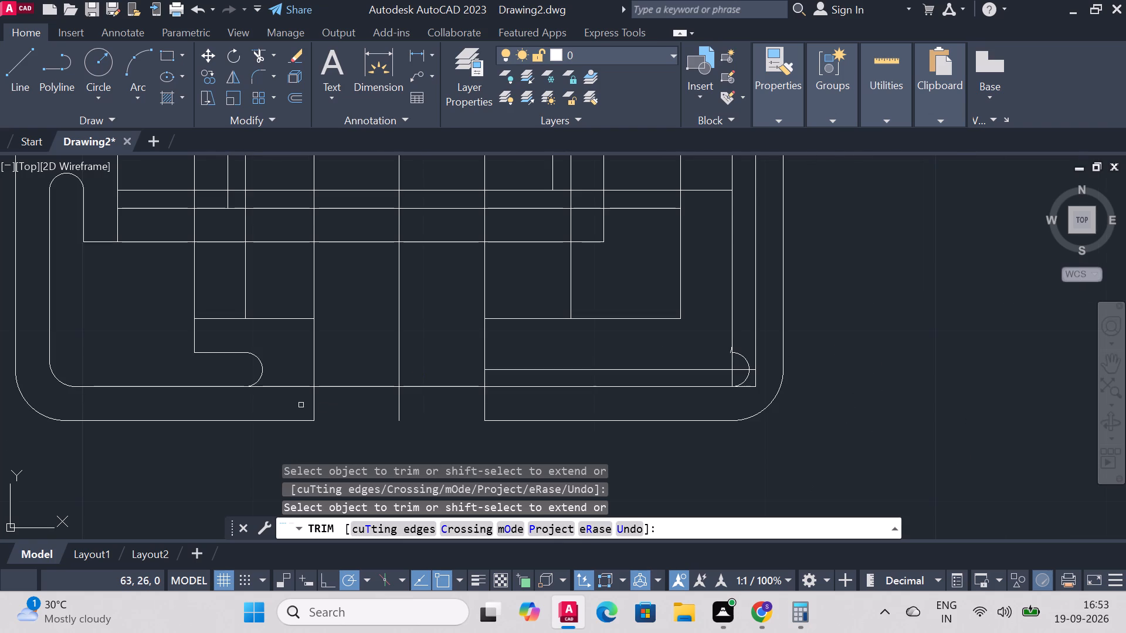
scroll(771, 373, "up", 2)
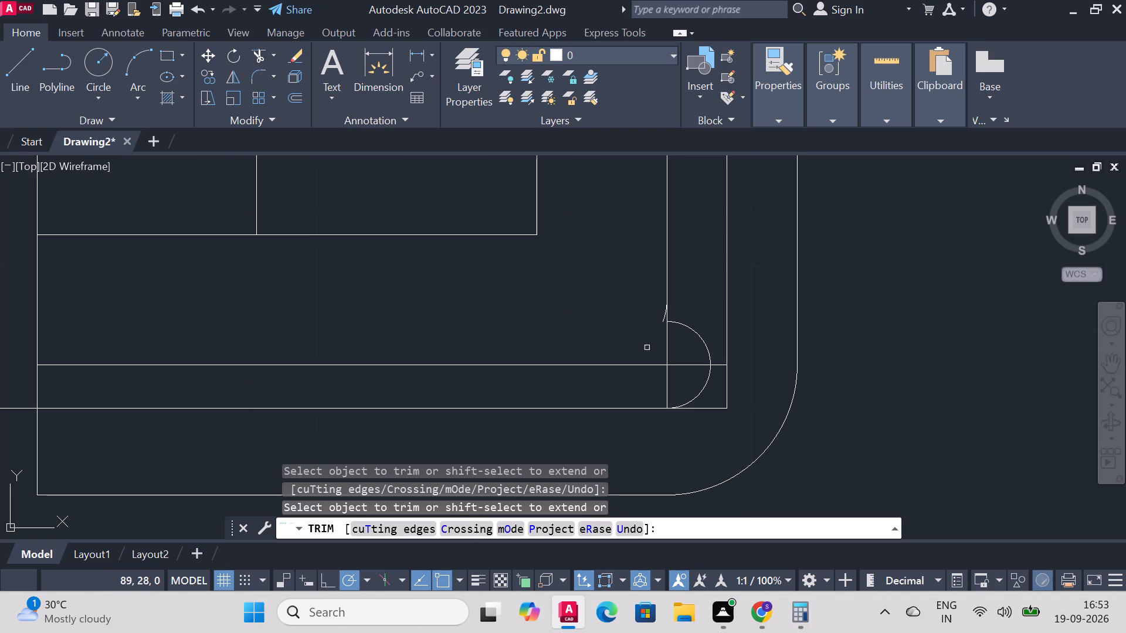
left_click(663, 321)
Trim the two vertical line segments closing the flat side of the remaining semicircle in the lower-right section.
scroll(593, 437, "down", 2)
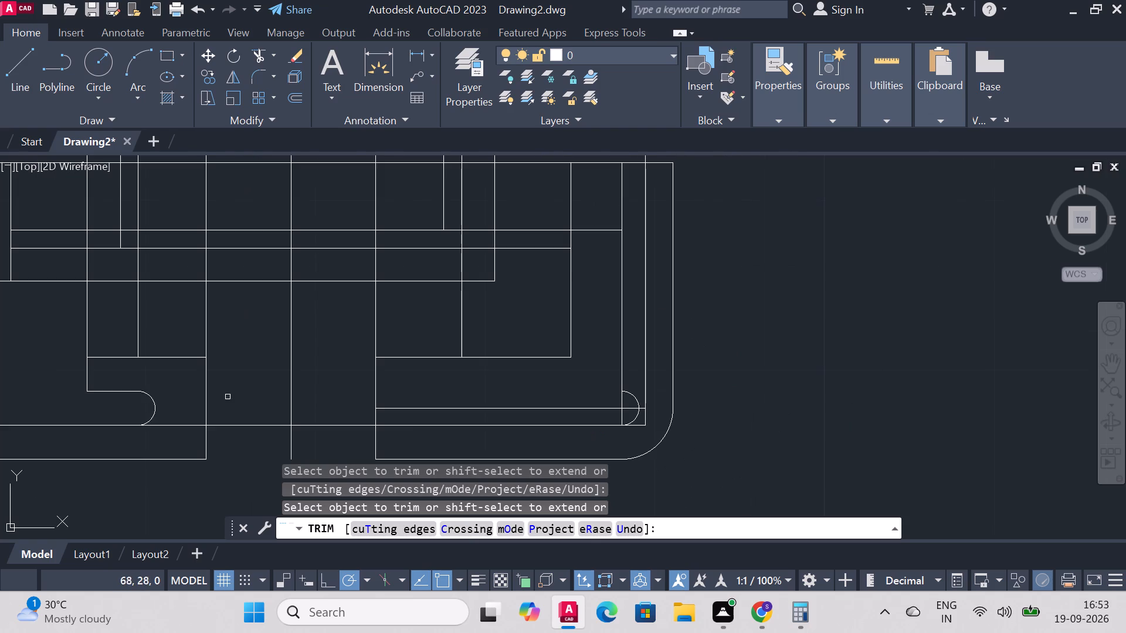
scroll(124, 371, "down", 2)
scroll(0, 366, "up", 2)
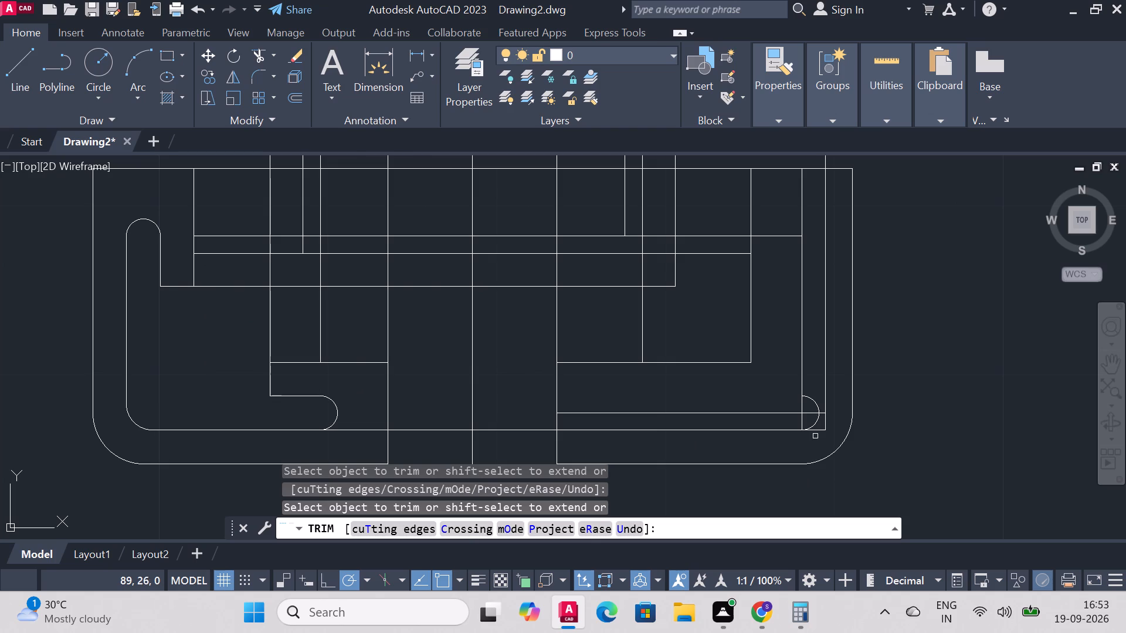
left_click(803, 422)
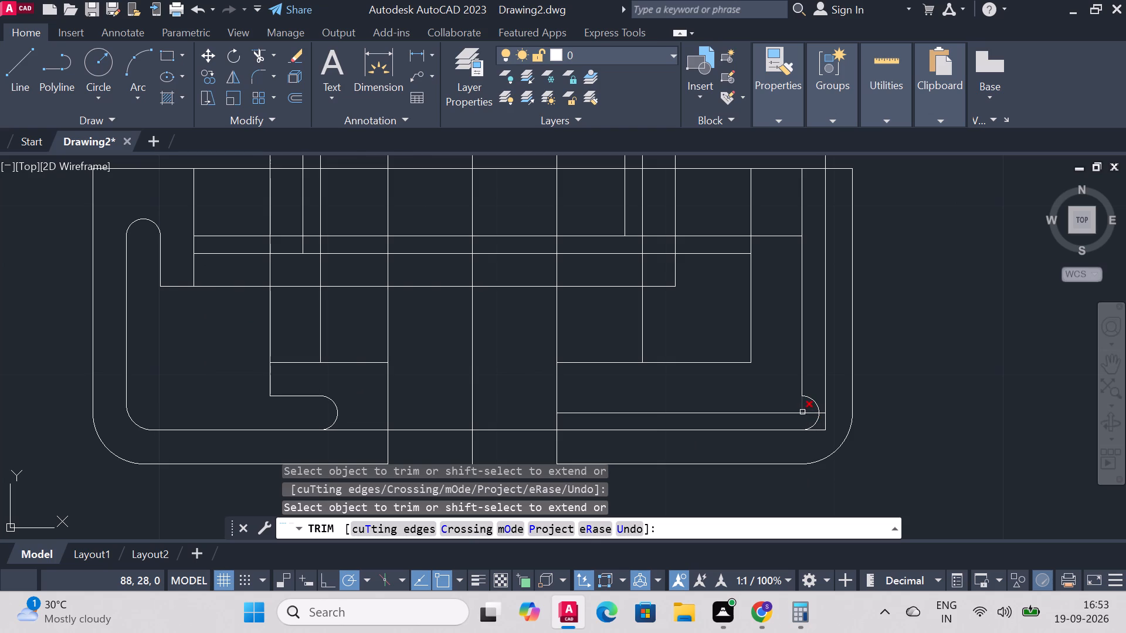
left_click(802, 409)
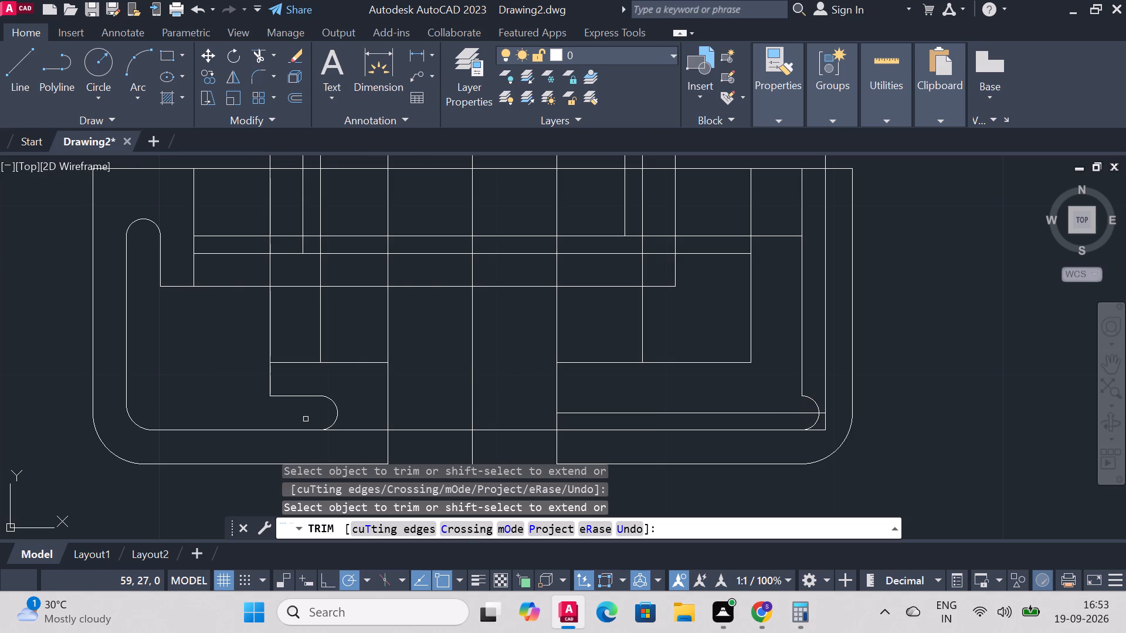
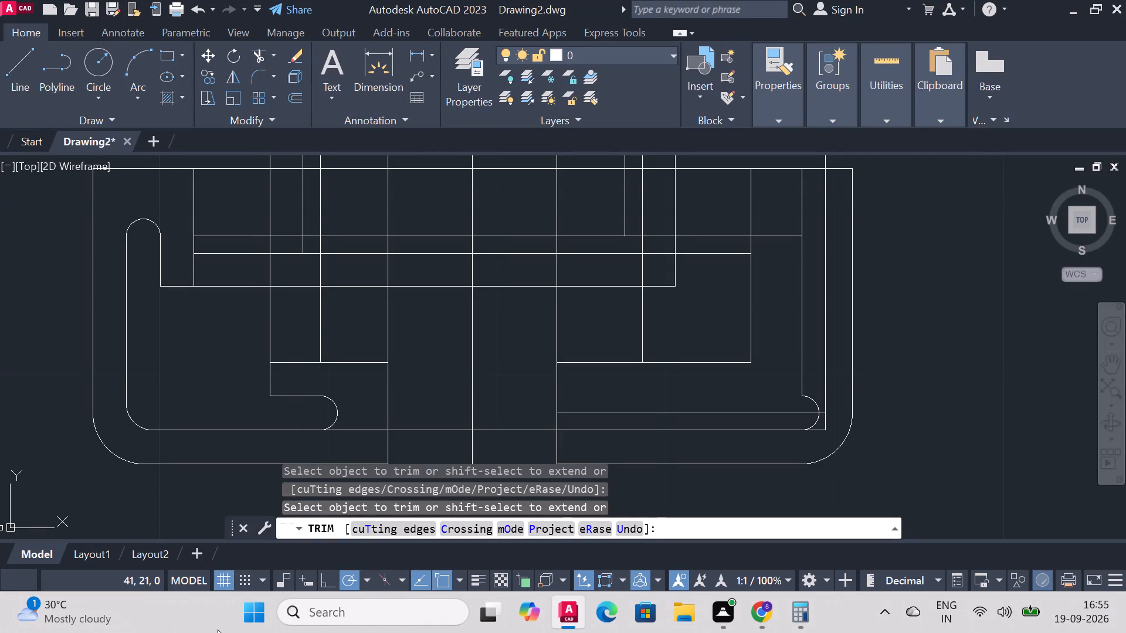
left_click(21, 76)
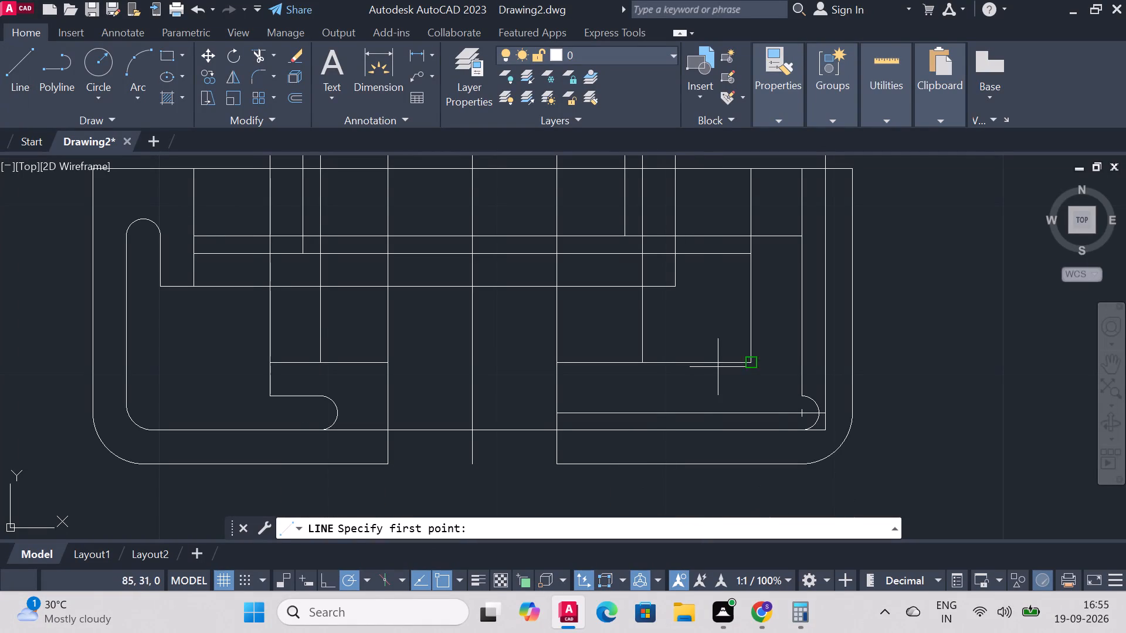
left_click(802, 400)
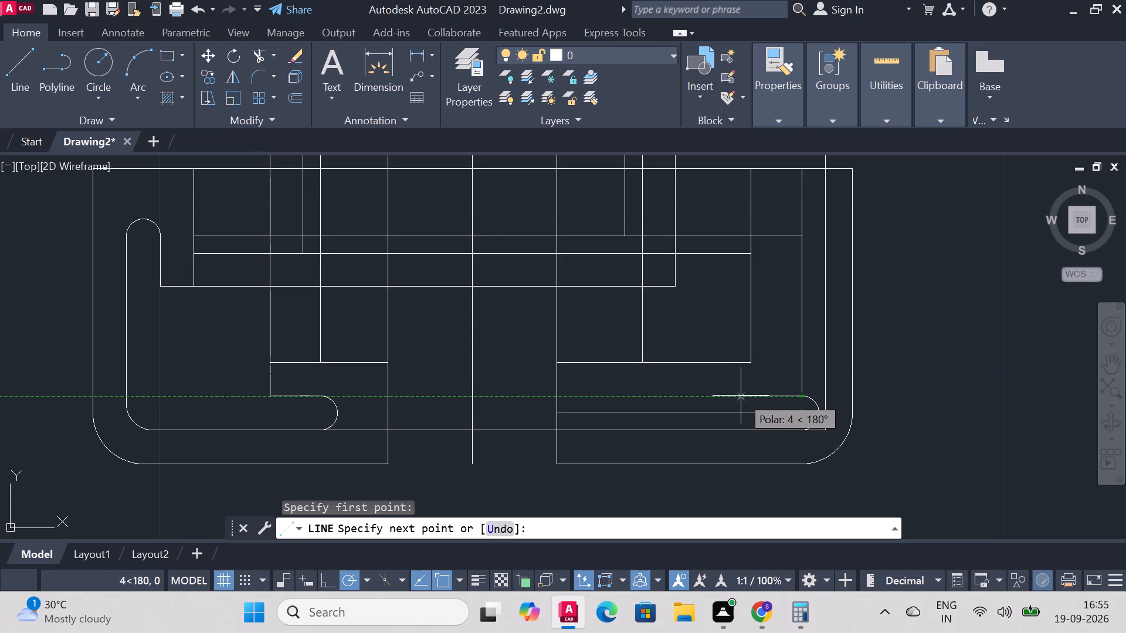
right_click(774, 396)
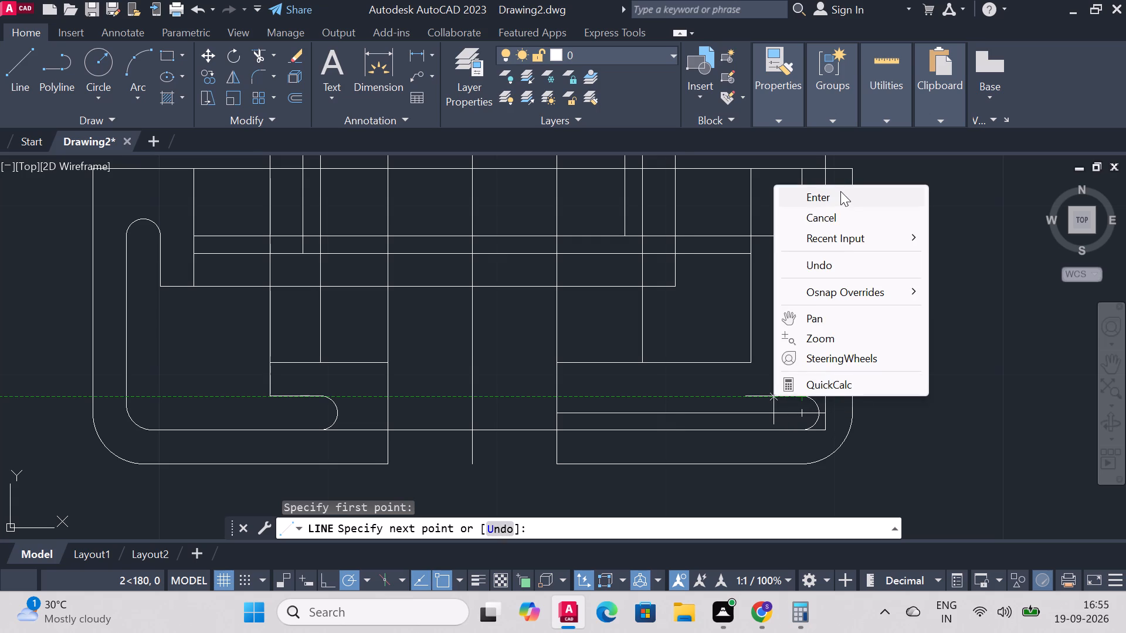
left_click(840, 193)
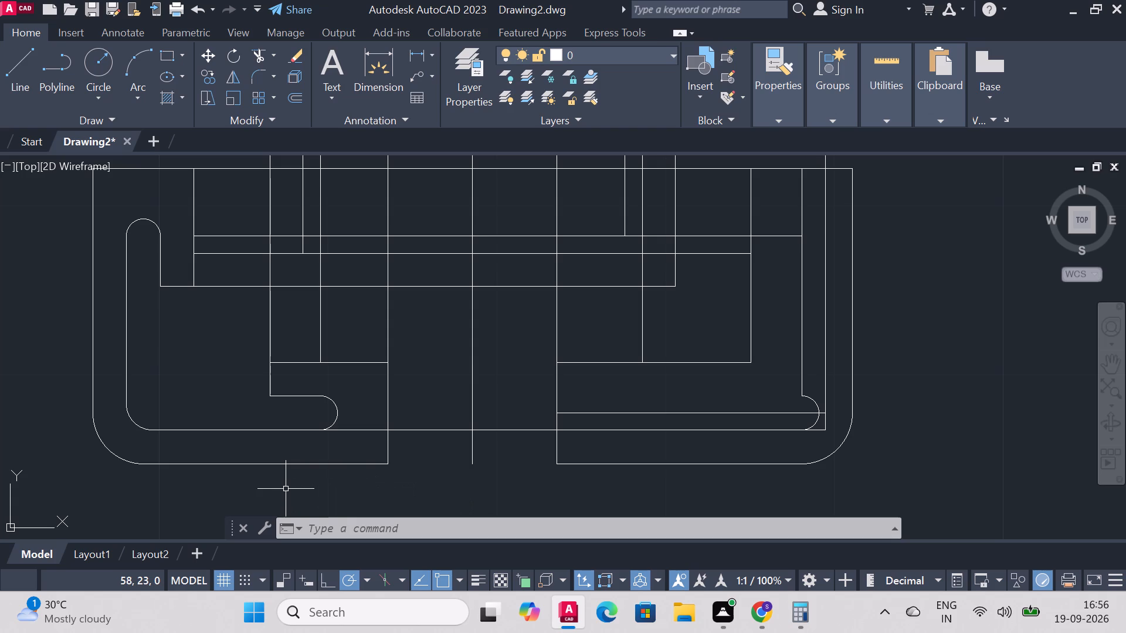
Undo the recent trims, radius 1 circle and construction lines around the inner fillet of the lower-right section.
key("ctrl+z")
key("ctrl+z")
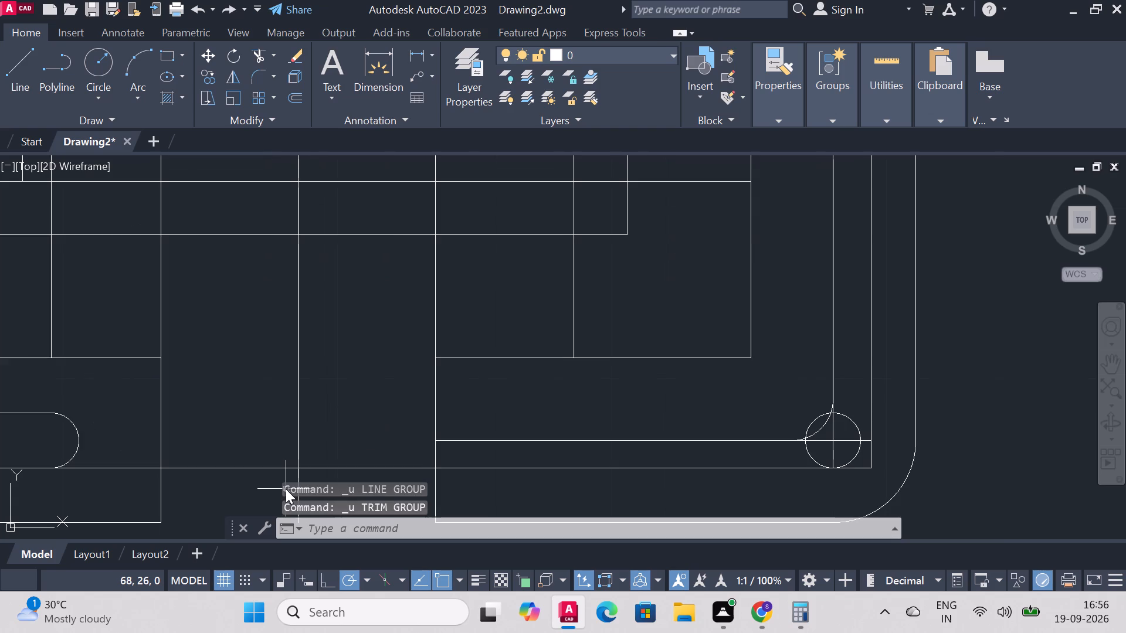
key("ctrl+z")
key("ctrl+z")
key("ctrl+z")
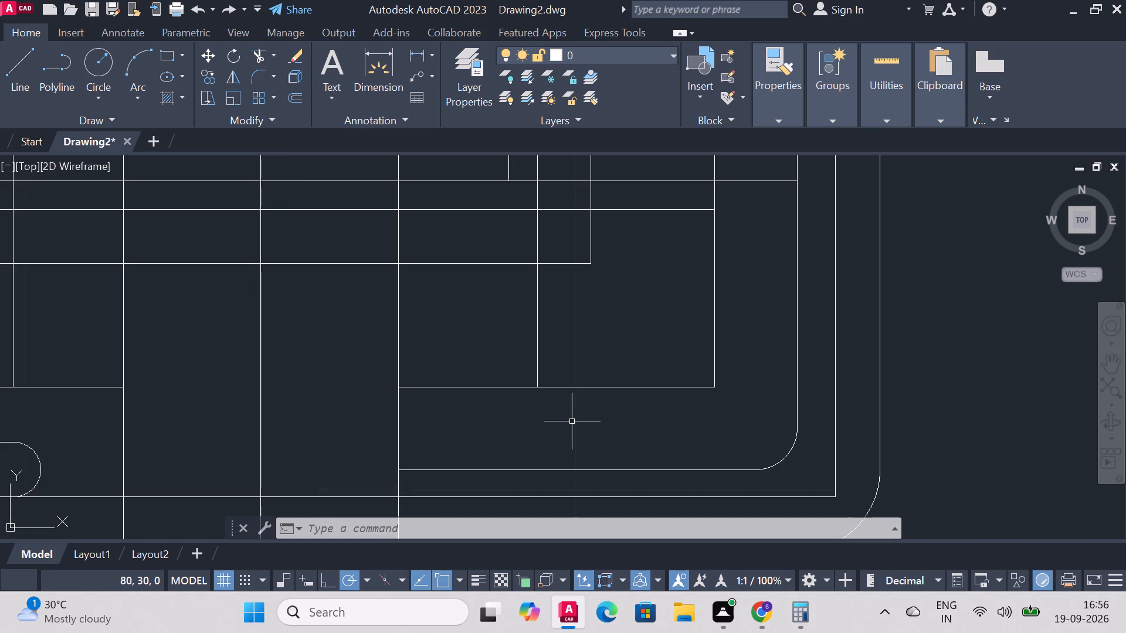
Draw a horizontal line from the upper end of the lower-left slot's end arc to the inner fillet of the lower-right section.
scroll(327, 393, "down", 2)
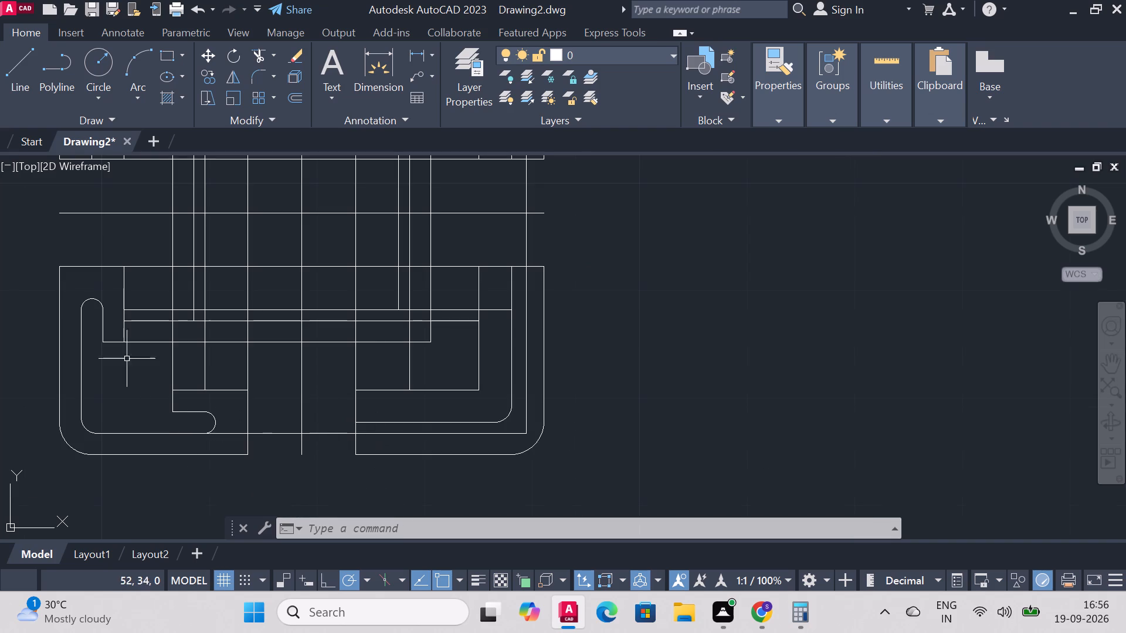
left_click(31, 62)
scroll(188, 401, "up", 1)
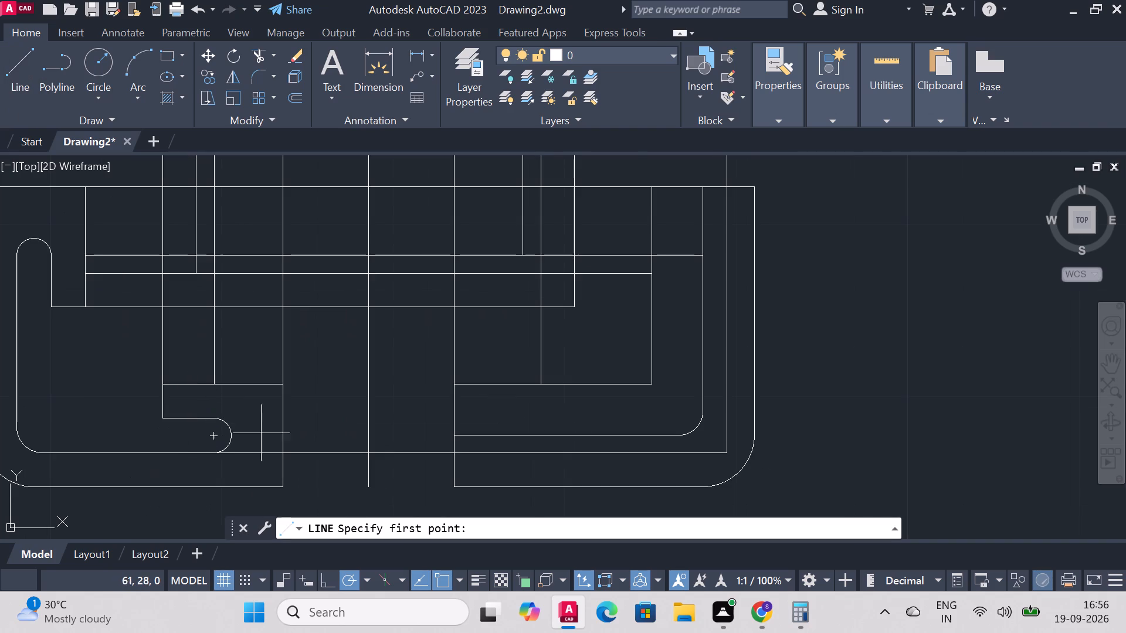
left_click(216, 418)
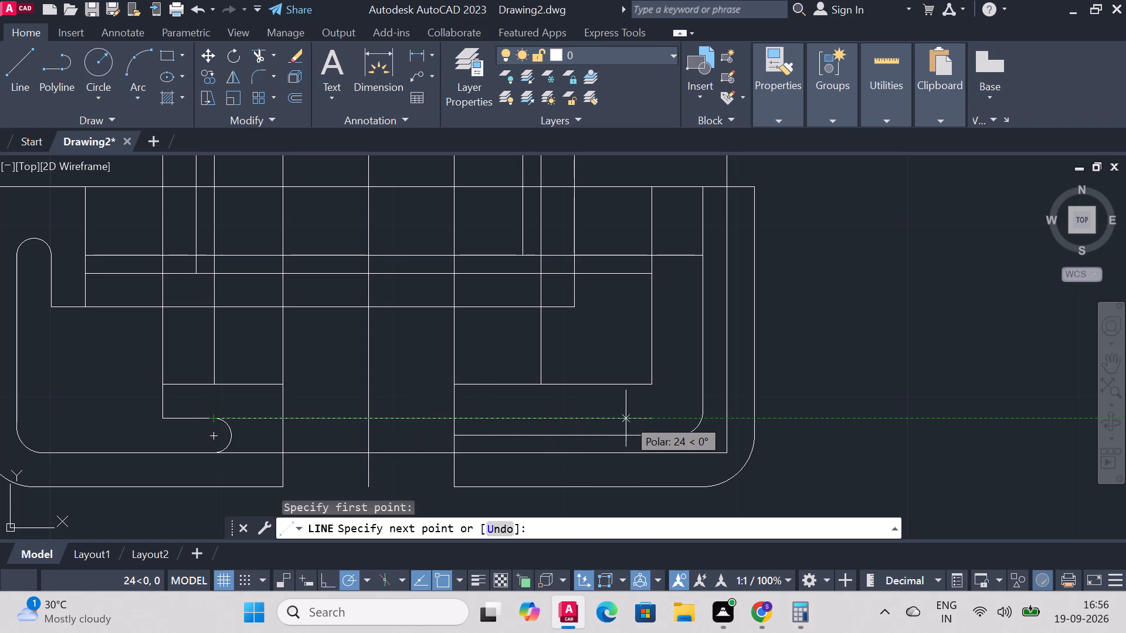
left_click(702, 417)
right_click(702, 417)
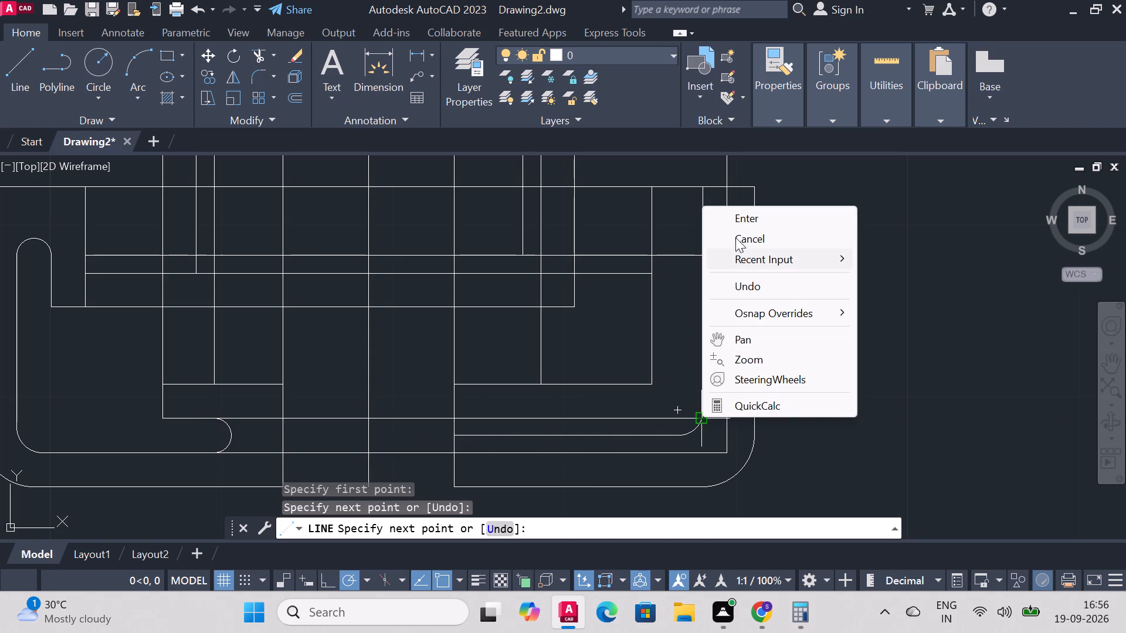
left_click(741, 216)
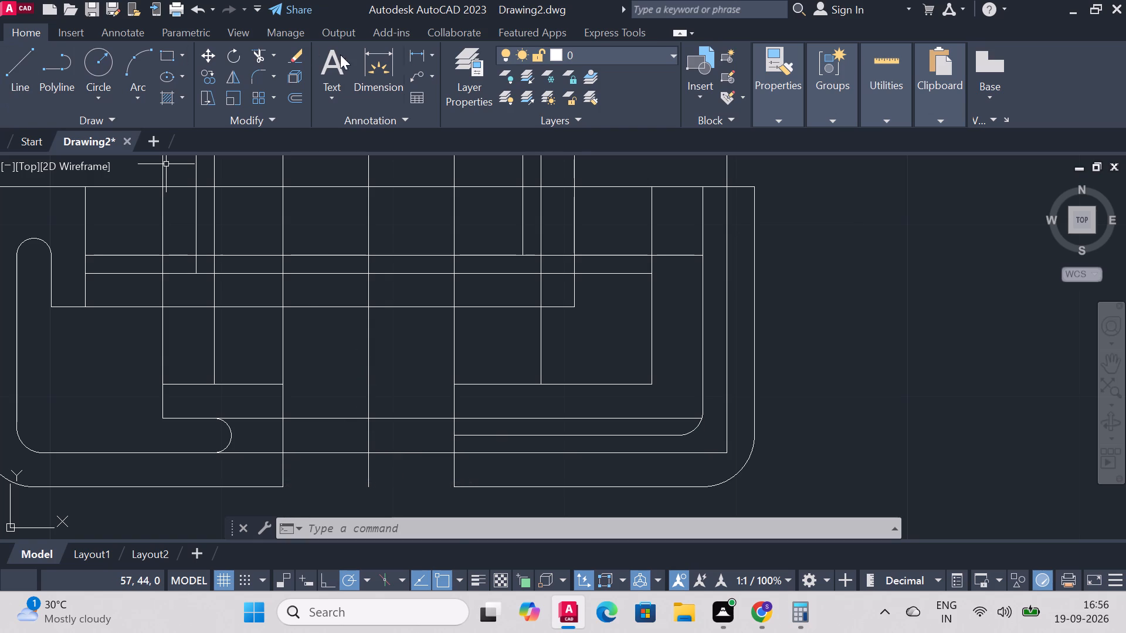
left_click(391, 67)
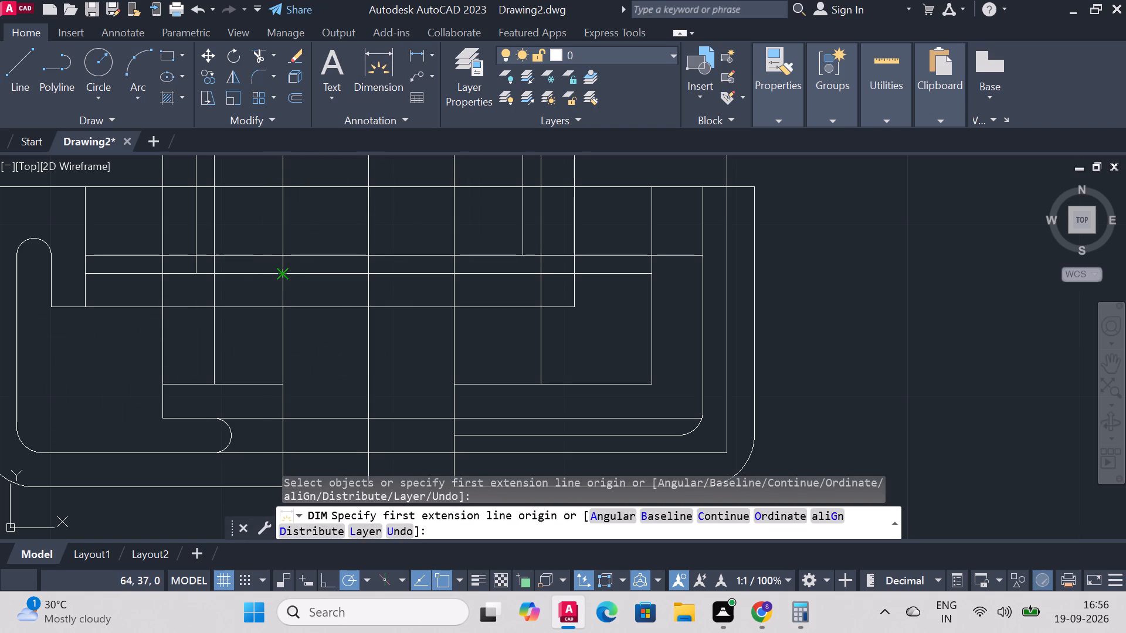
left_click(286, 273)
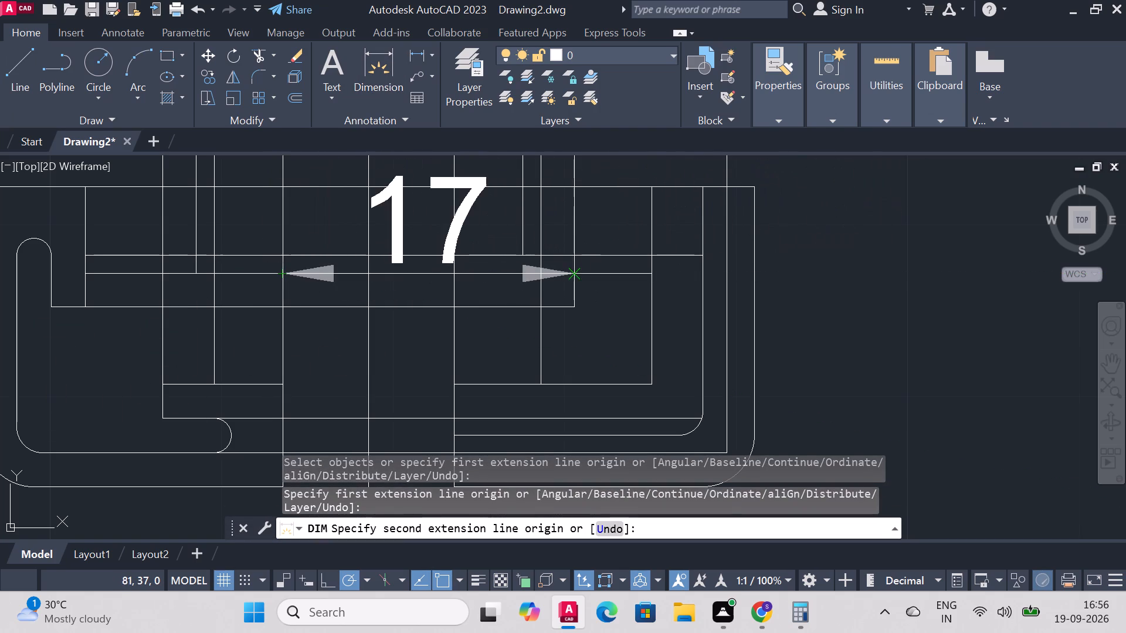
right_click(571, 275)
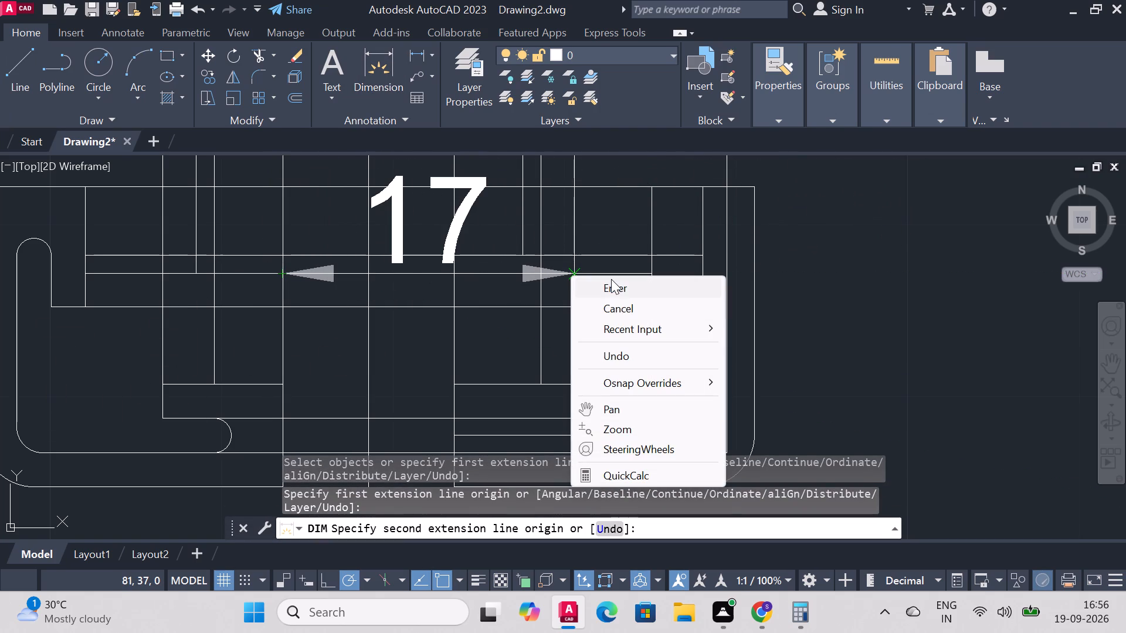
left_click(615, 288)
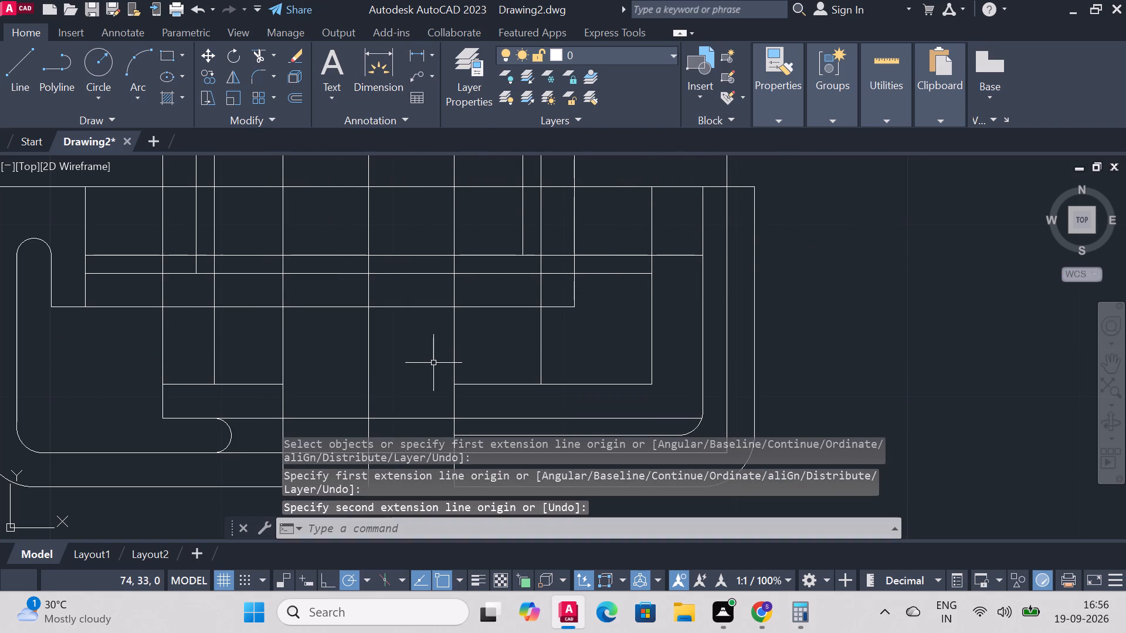
Draw an 18-unit horizontal line from the centre of the lower-left slot's end arc, continuing it vertically down to the slot's extended bottom line.
scroll(451, 353, "down", 1)
scroll(429, 399, "down", 2)
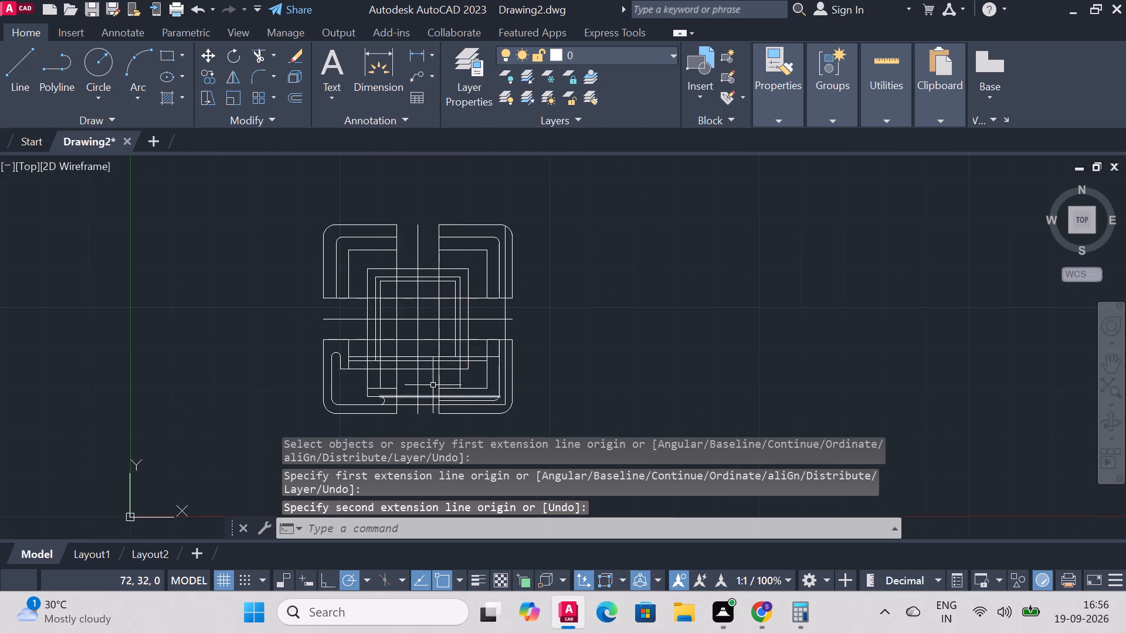
scroll(410, 423, "up", 2)
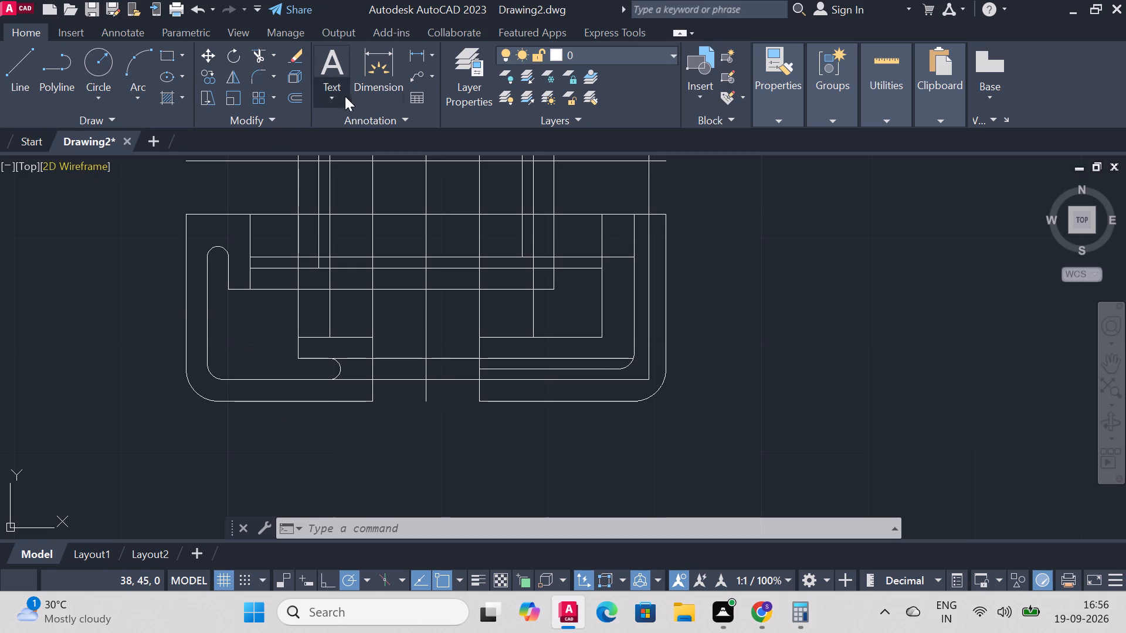
left_click(13, 70)
scroll(349, 427, "up", 2)
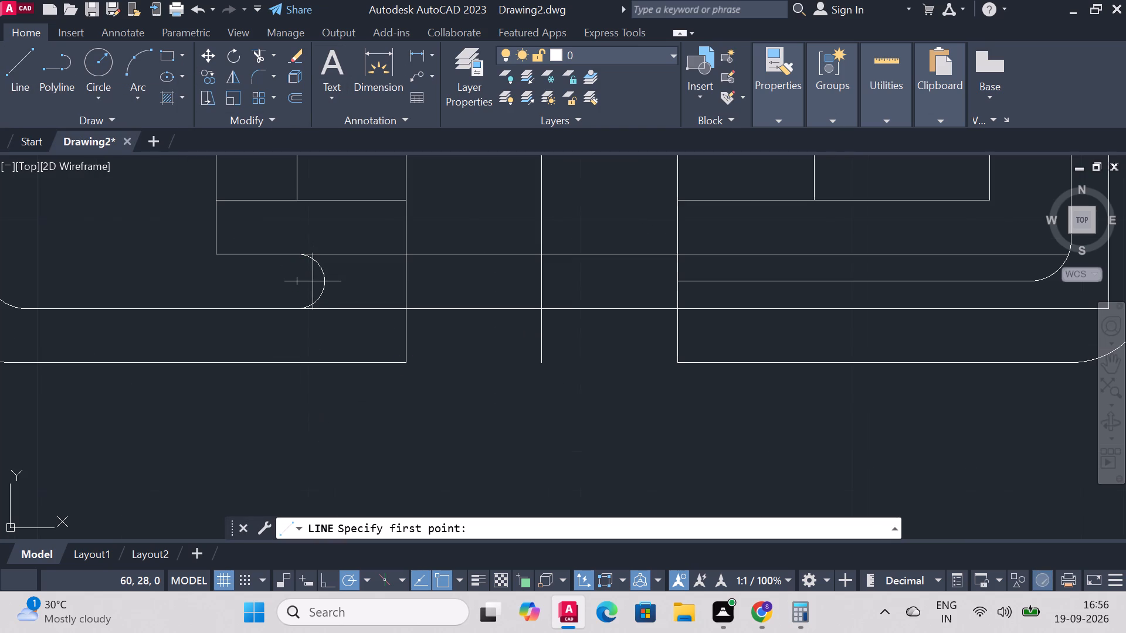
left_click(298, 282)
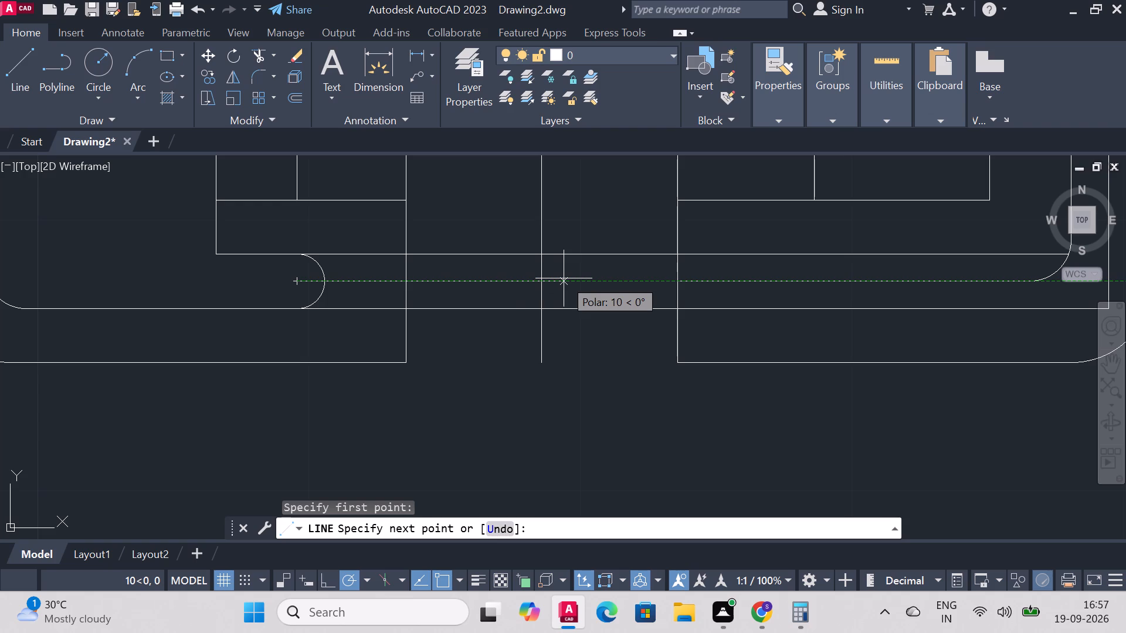
key("1")
key("8")
key("Return")
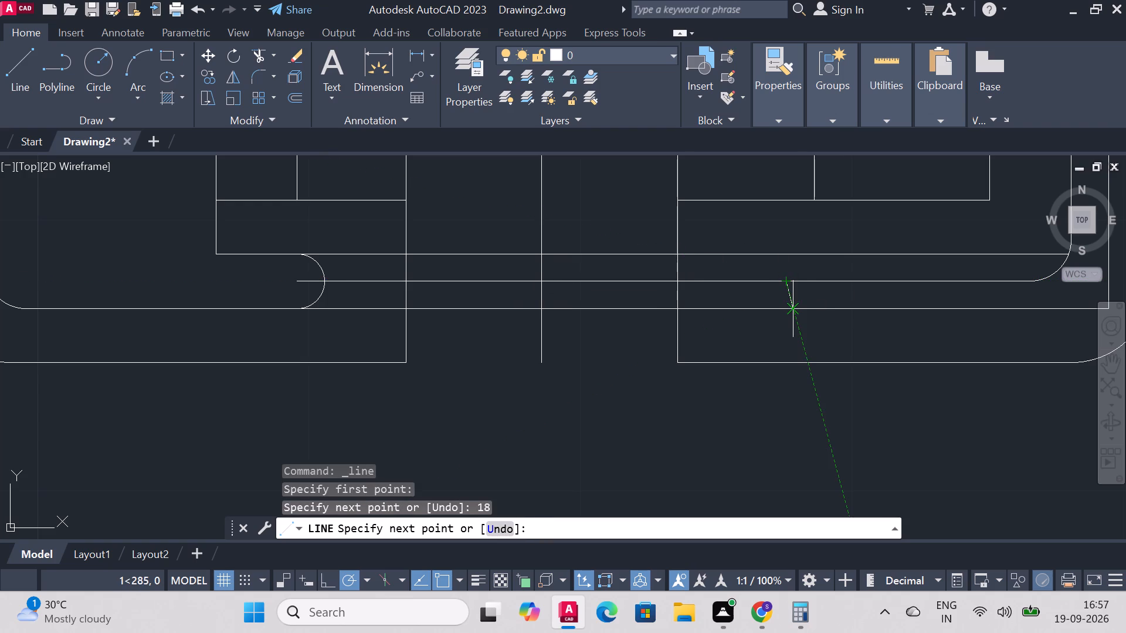
left_click(784, 311)
right_click(784, 311)
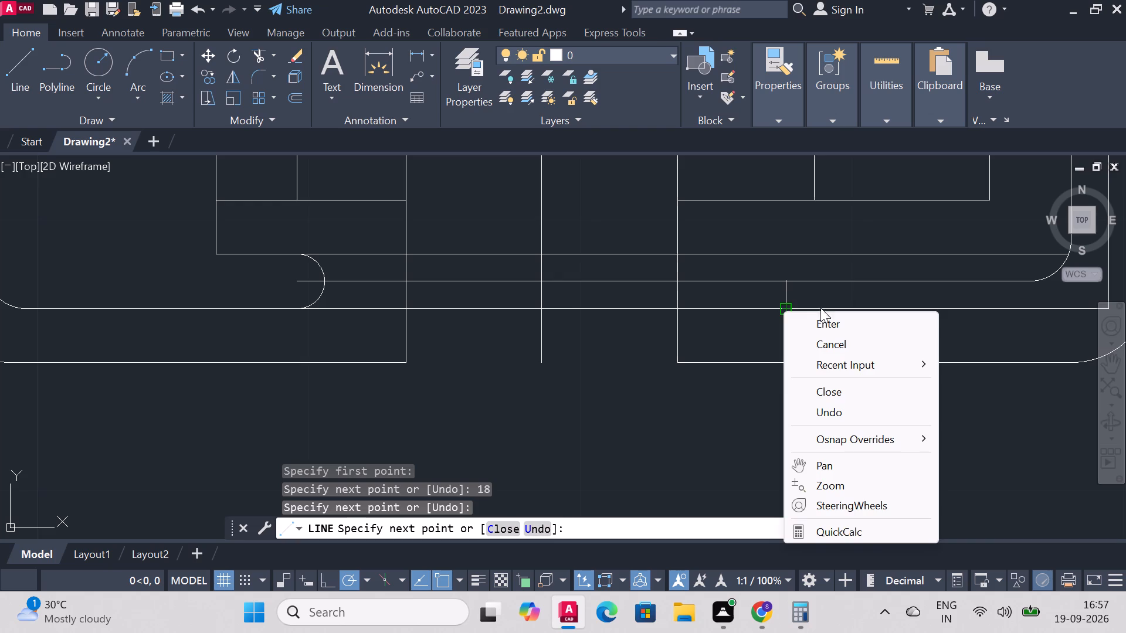
left_click(824, 322)
Draw a circle of radius 1 centred on the corner between the 18-unit line and its short vertical segment.
left_click(104, 76)
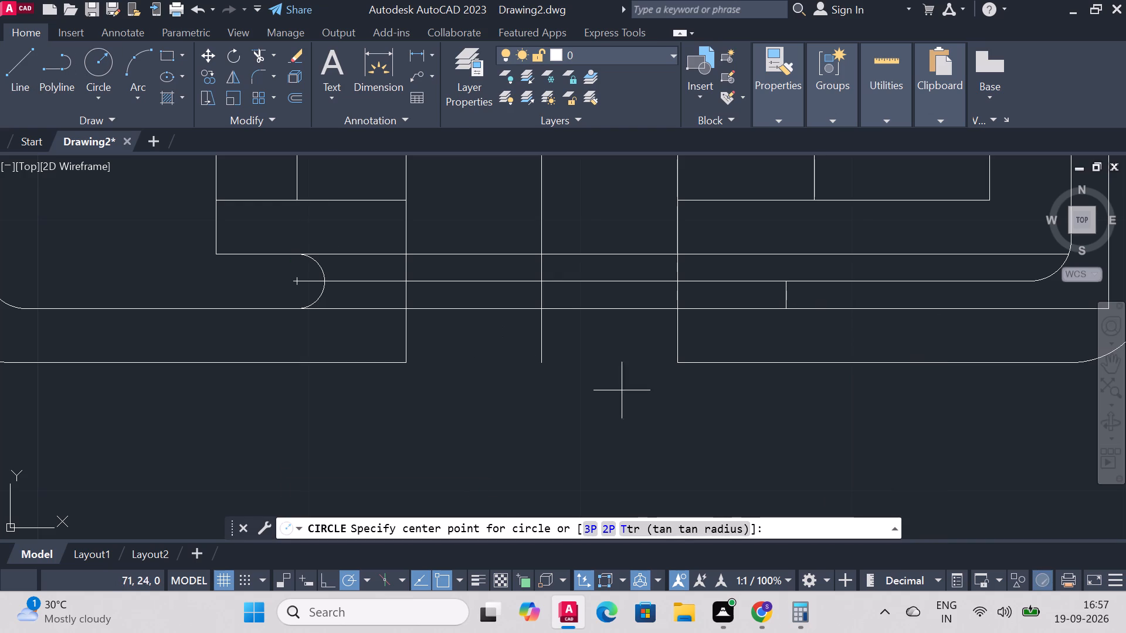
left_click(788, 281)
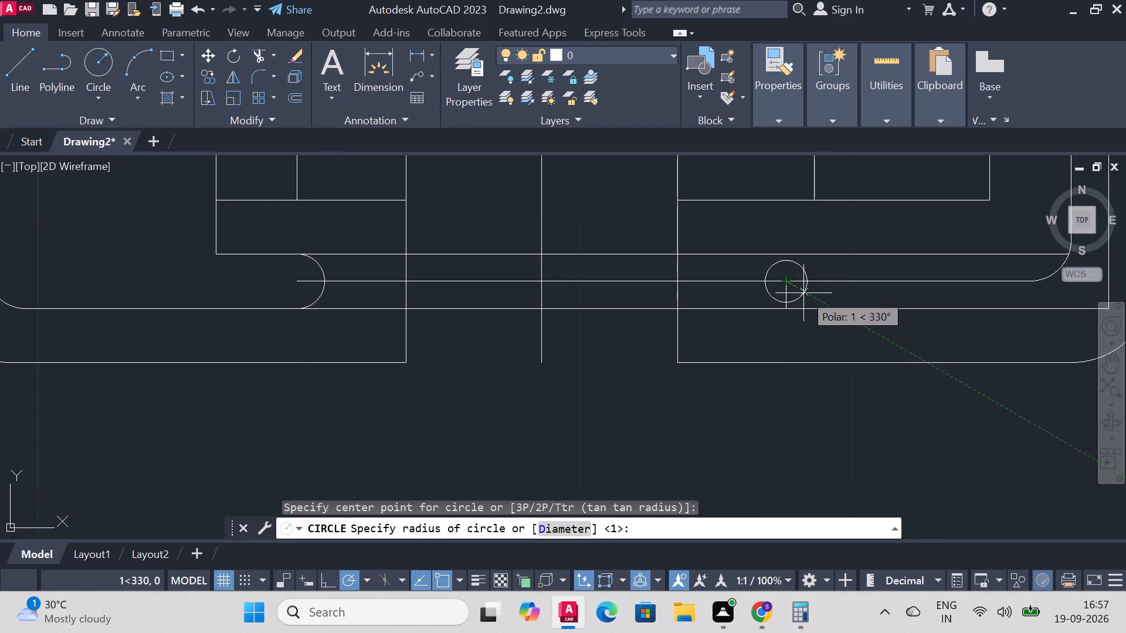
key("r")
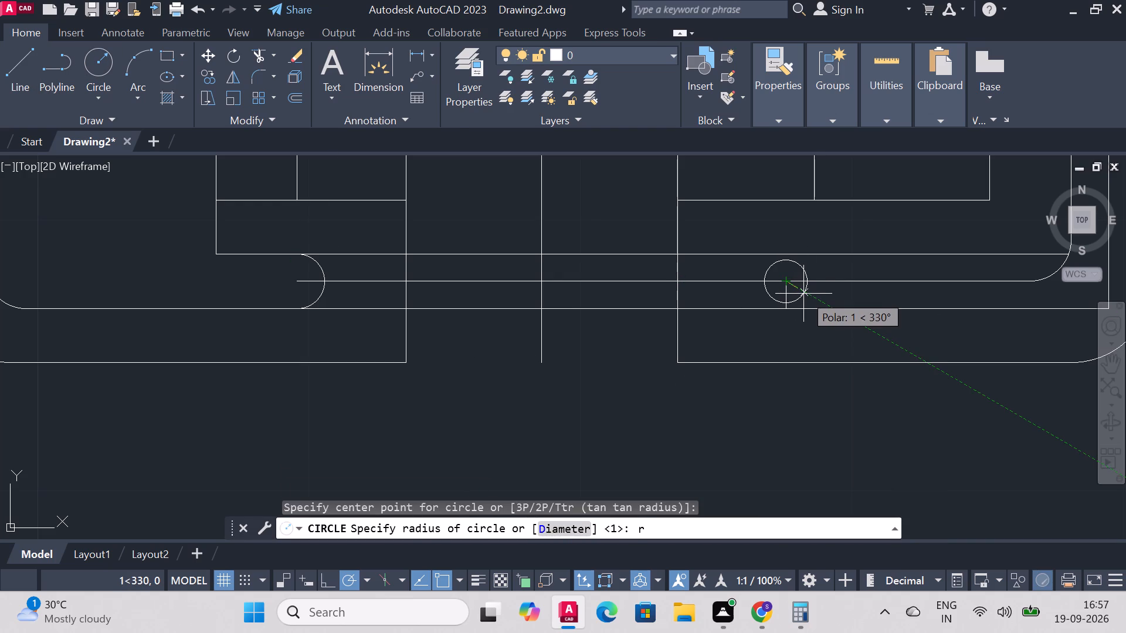
key("Return")
key("1")
key("Return")
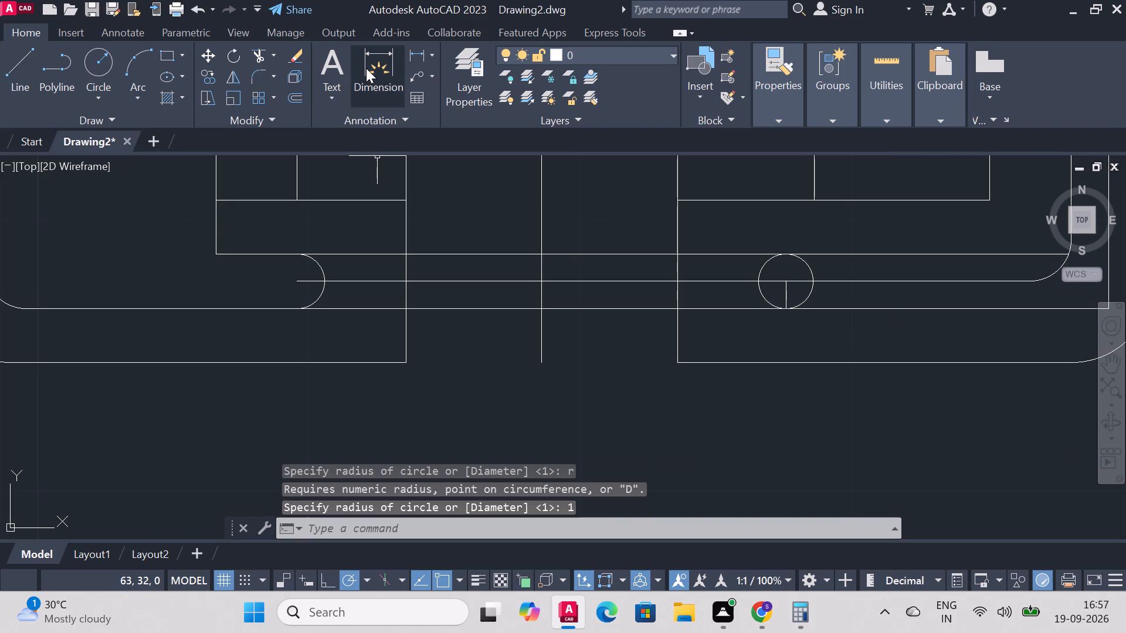
Trim the three horizontal lines between the lower-left slot's end arc and the new circle, clearing both sections and the central gap.
left_click(257, 56)
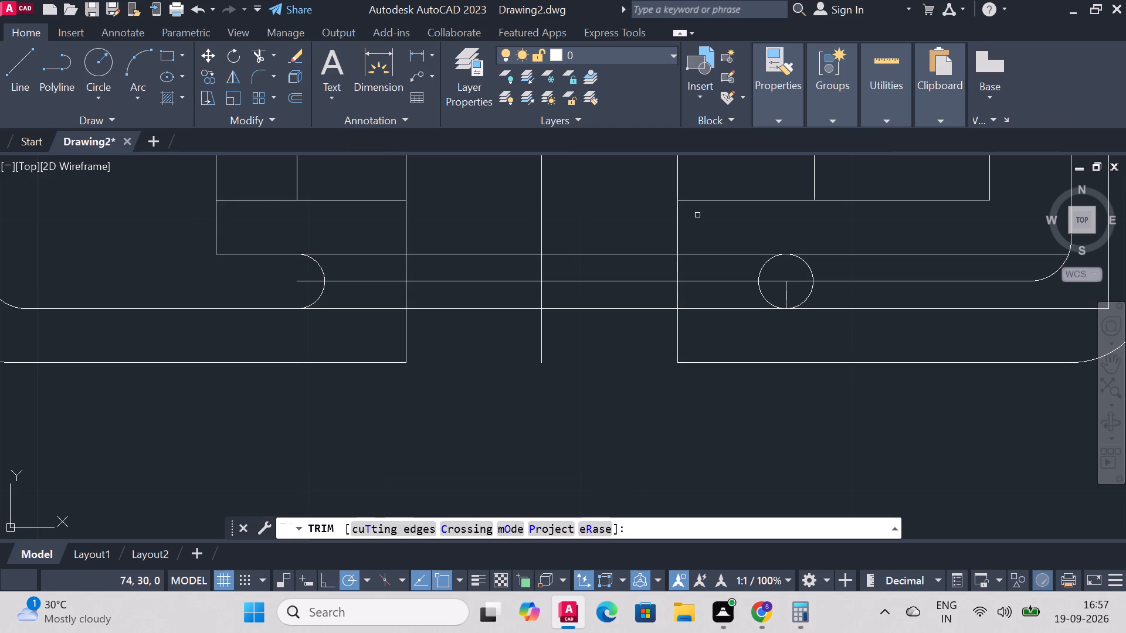
left_click(706, 256)
left_click(714, 280)
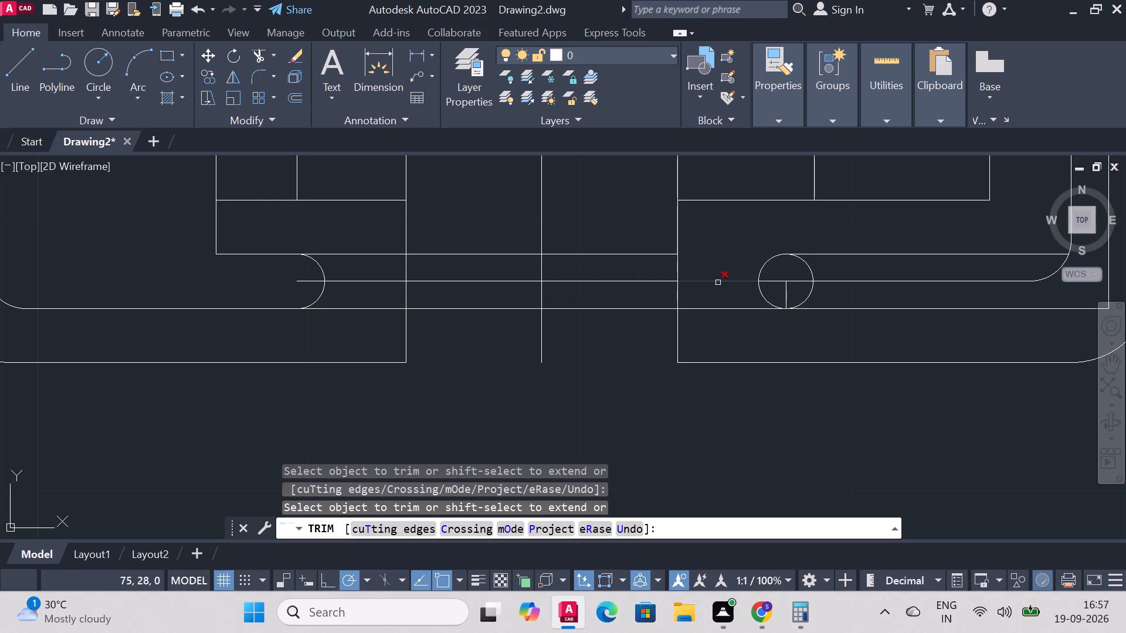
left_click(718, 283)
left_click(718, 308)
left_click(357, 254)
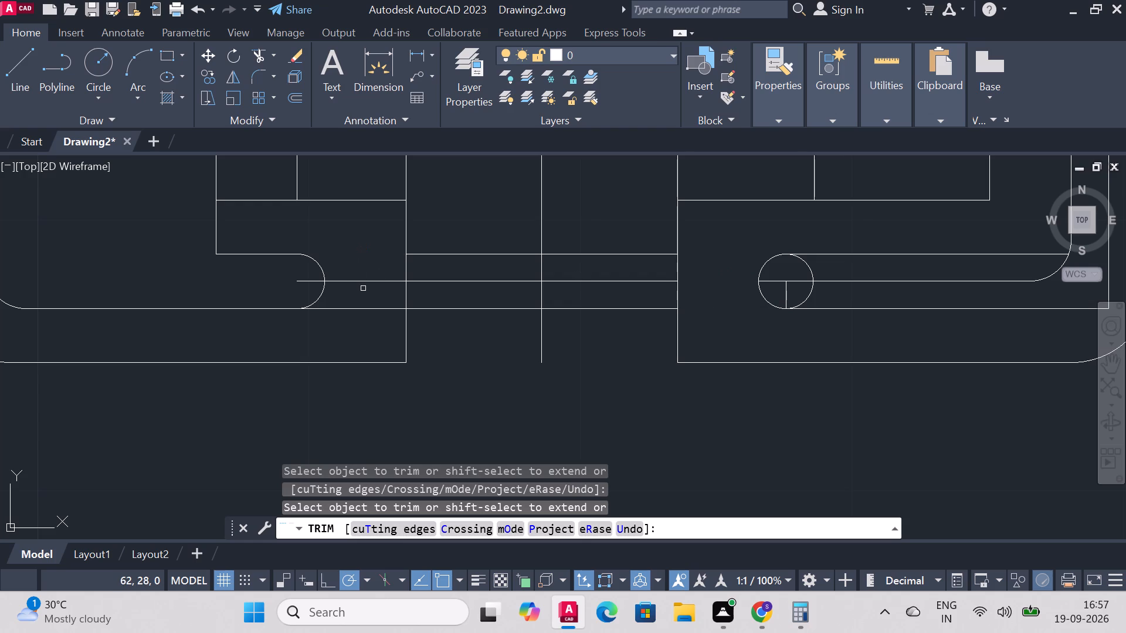
left_click(363, 283)
left_click(363, 308)
left_click(311, 284)
left_click_drag(472, 223, 472, 332)
left_click_drag(579, 229, 587, 330)
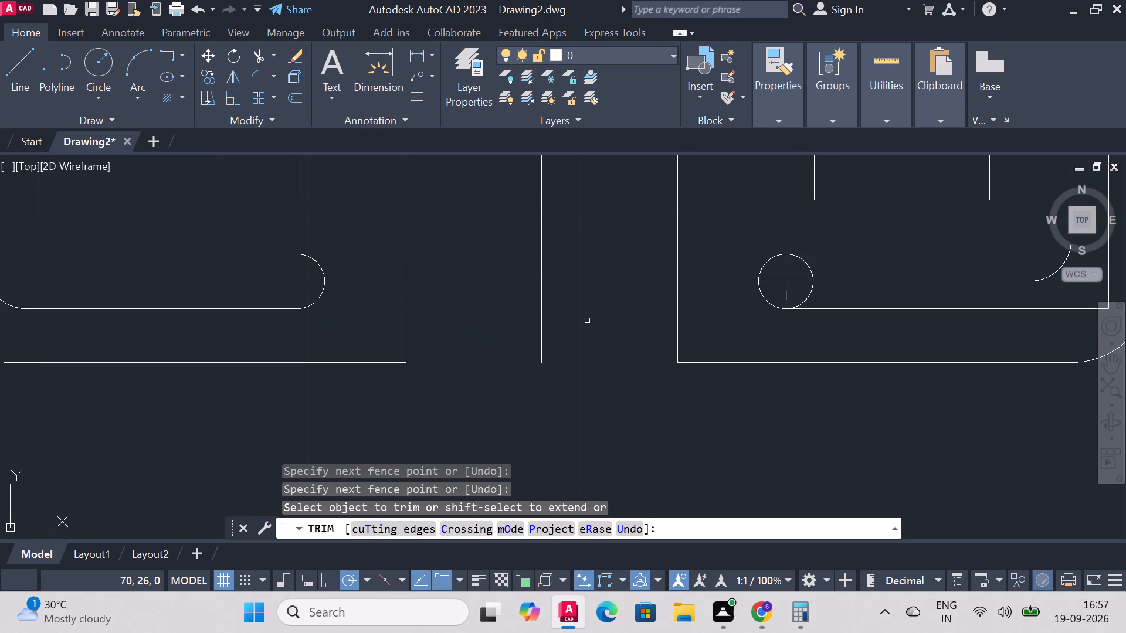
scroll(599, 291, "down", 3)
scroll(620, 236, "up", 2)
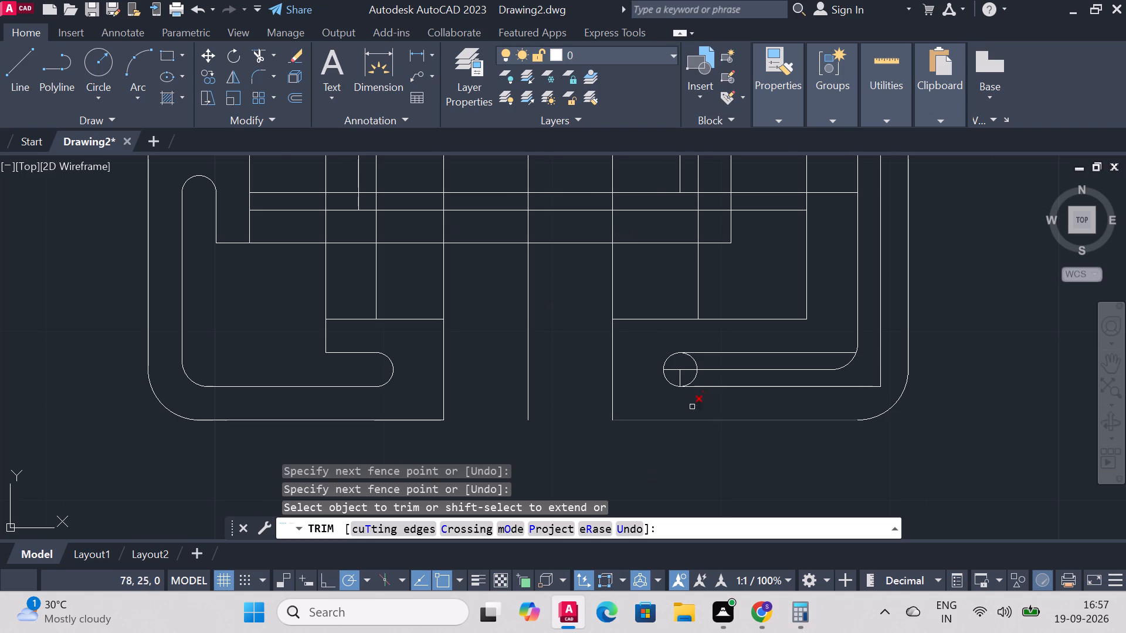
scroll(715, 380, "up", 1)
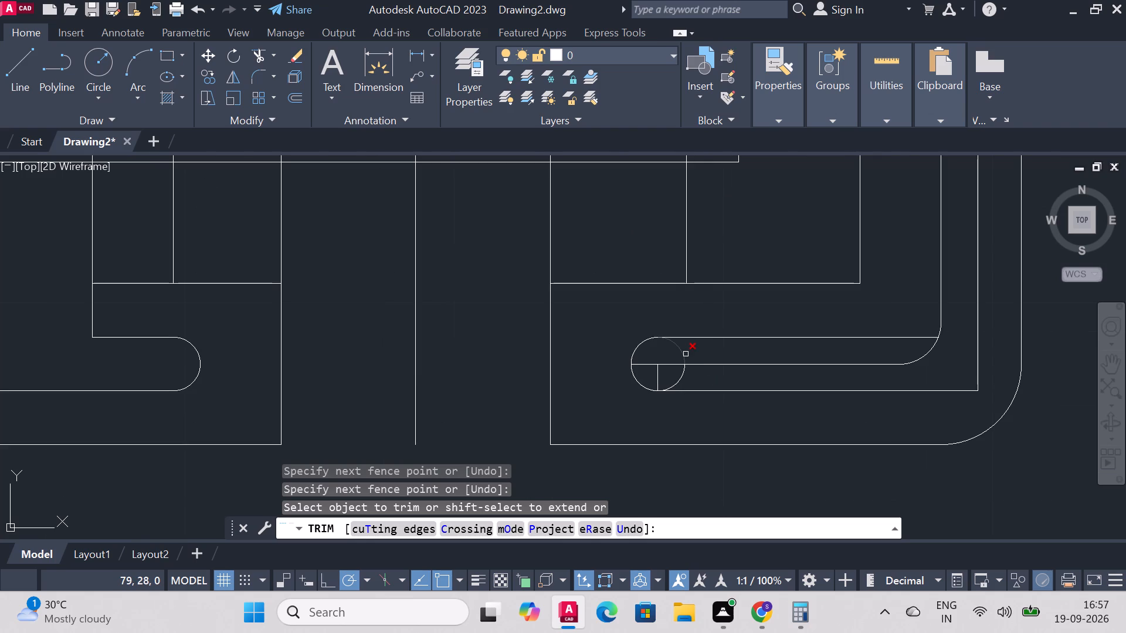
Trim the circle's inner arc, its construction lines and the leftover inner fillet arc, leaving a round-ended slot in the lower-right section.
left_click(685, 354)
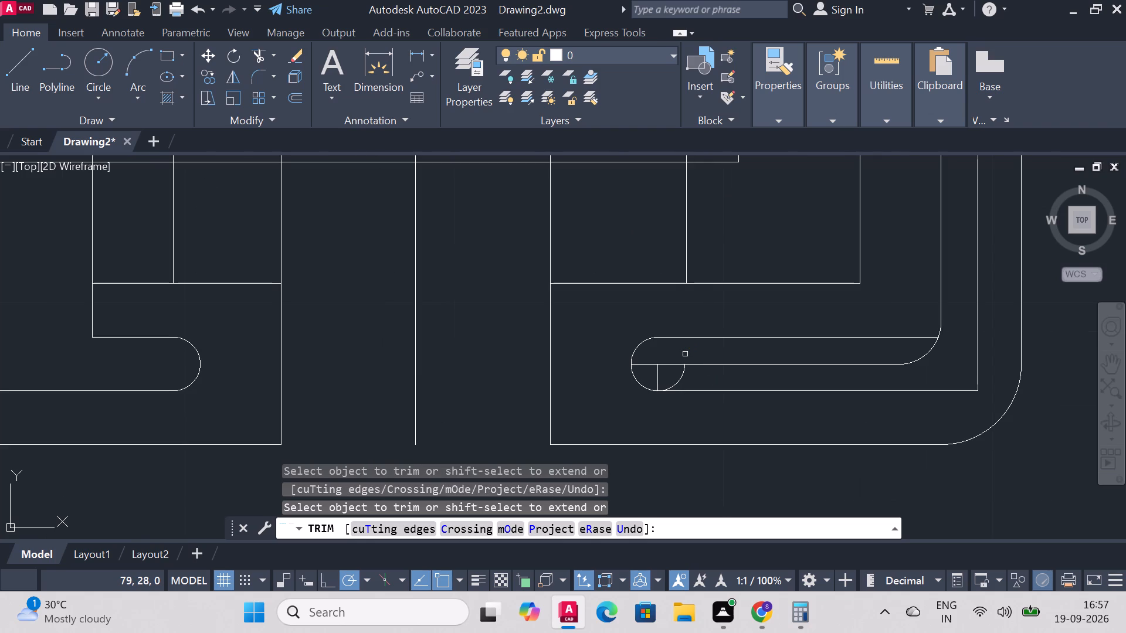
left_click(678, 383)
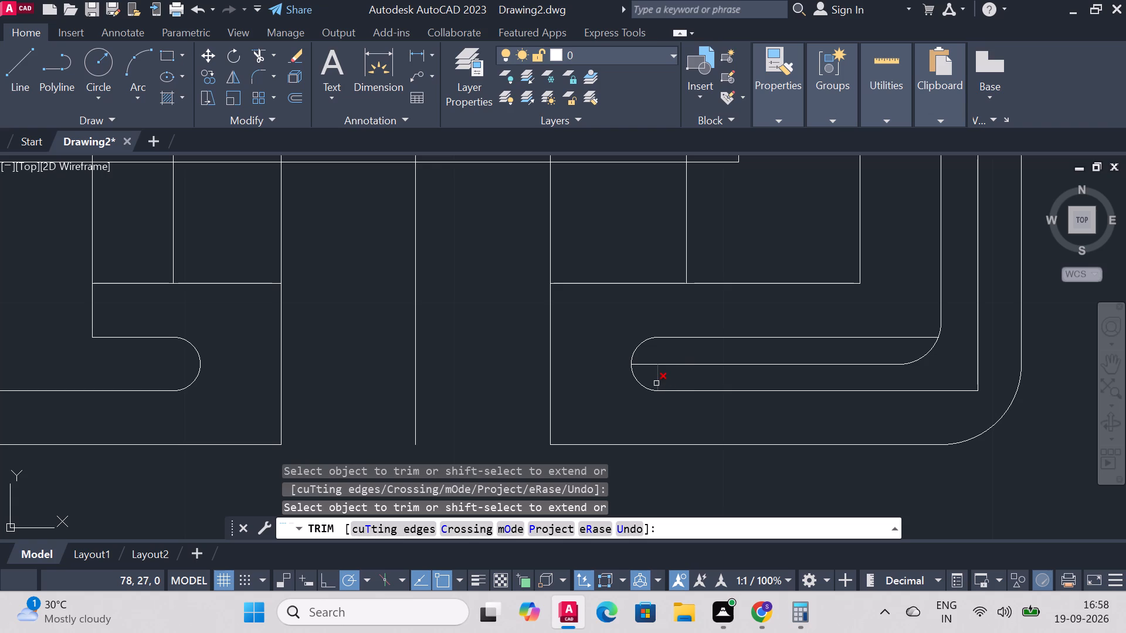
left_click(656, 383)
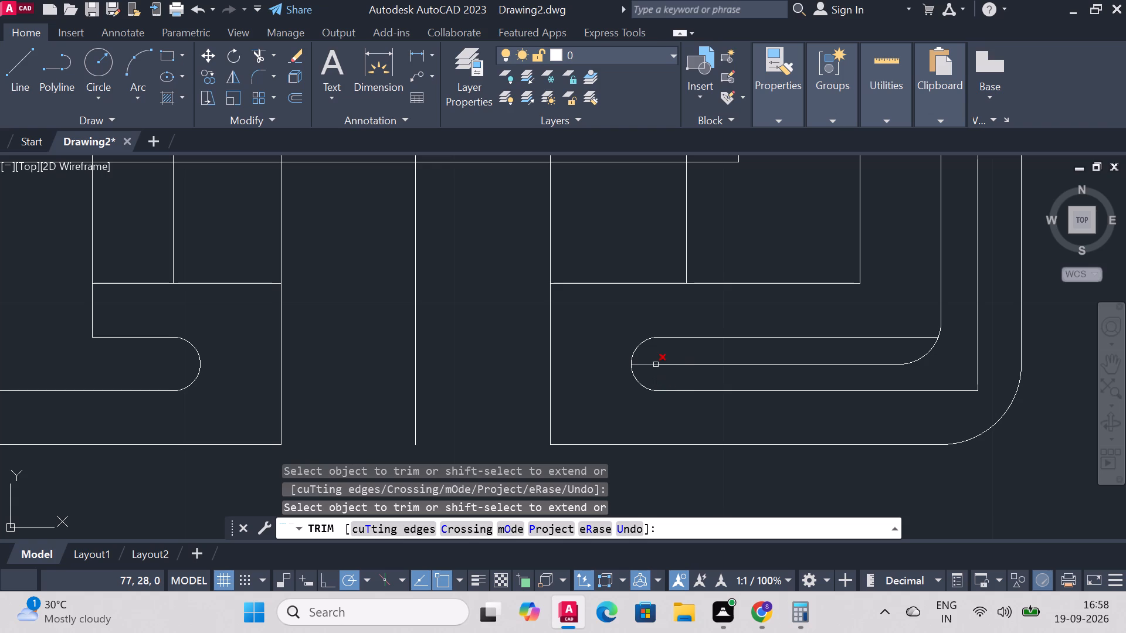
left_click(656, 365)
left_click(686, 366)
left_click(918, 361)
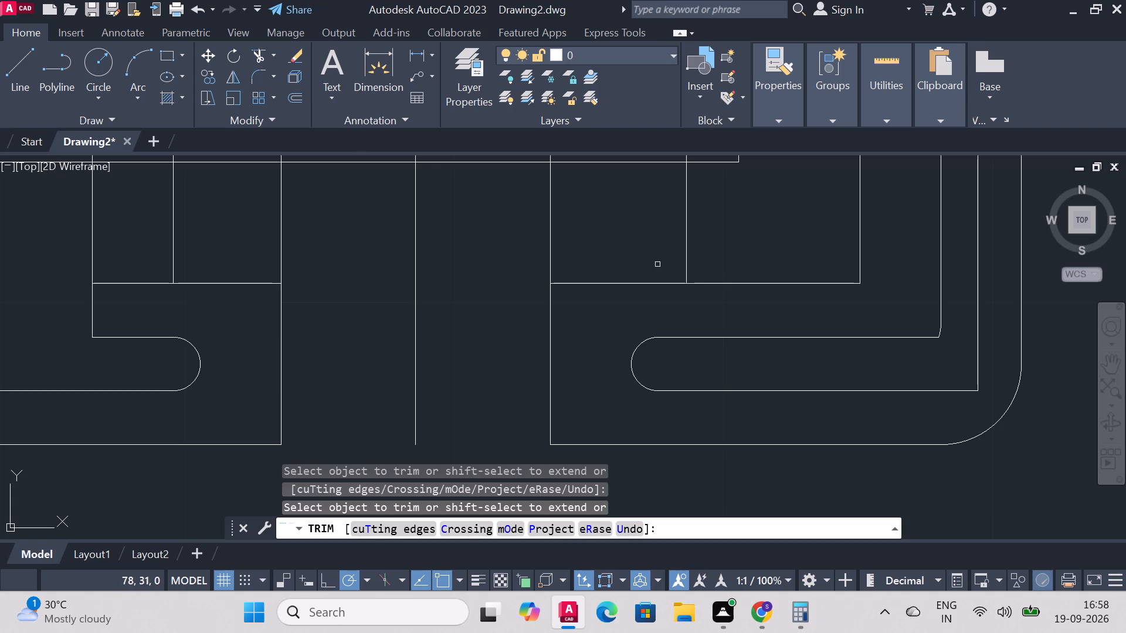
Fillet the lower-right slot's outer corner between its bottom line and its outer vertical line.
left_click(254, 73)
left_click(945, 391)
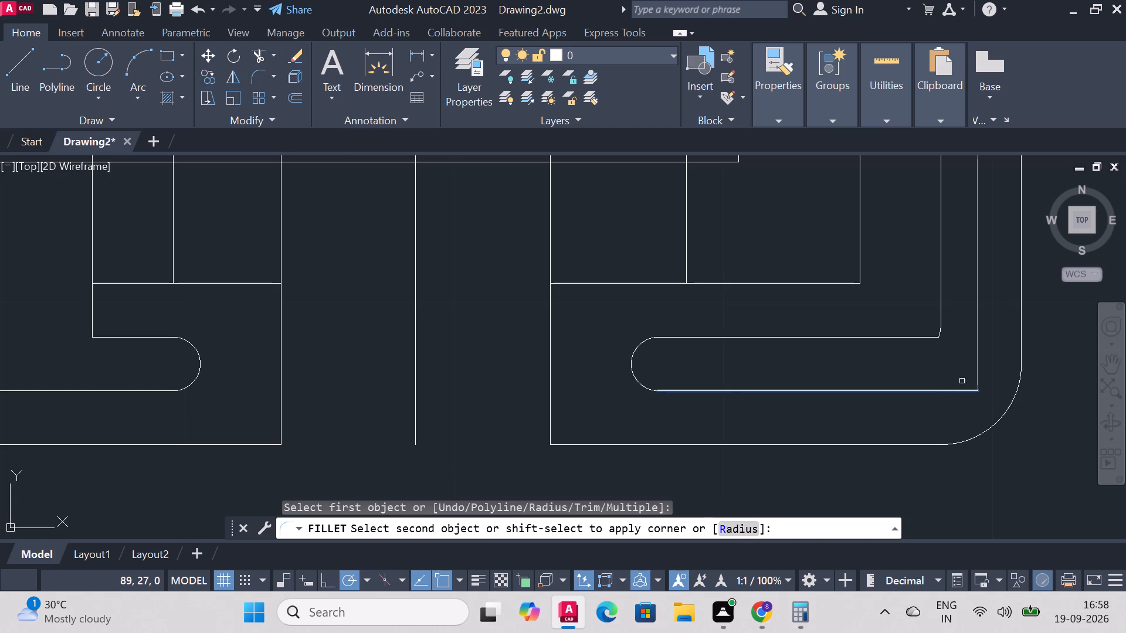
left_click(976, 367)
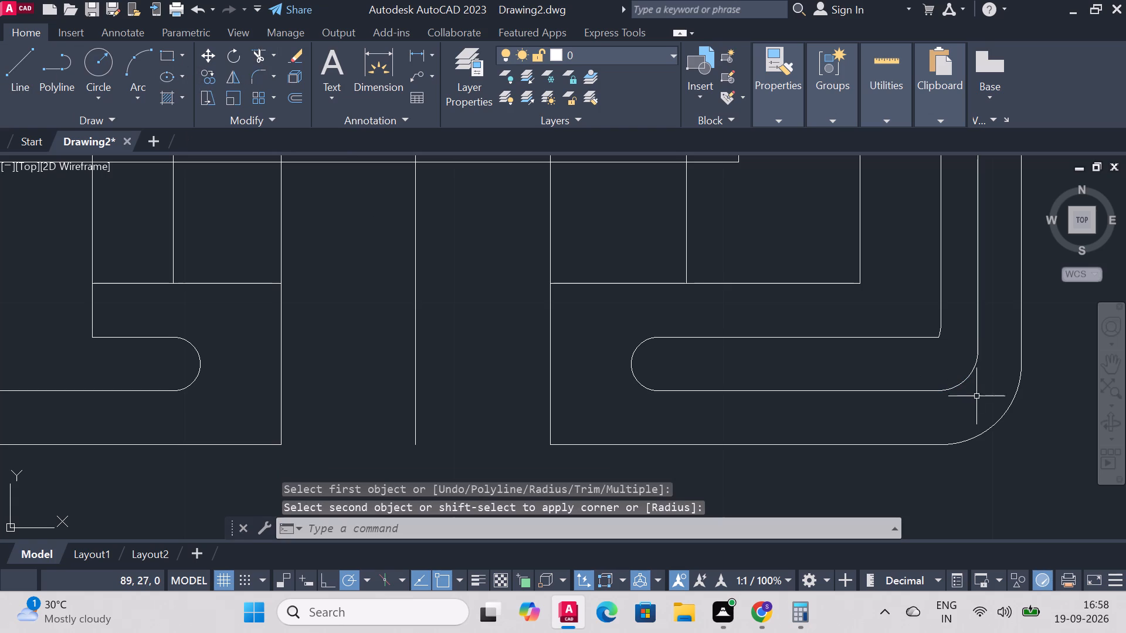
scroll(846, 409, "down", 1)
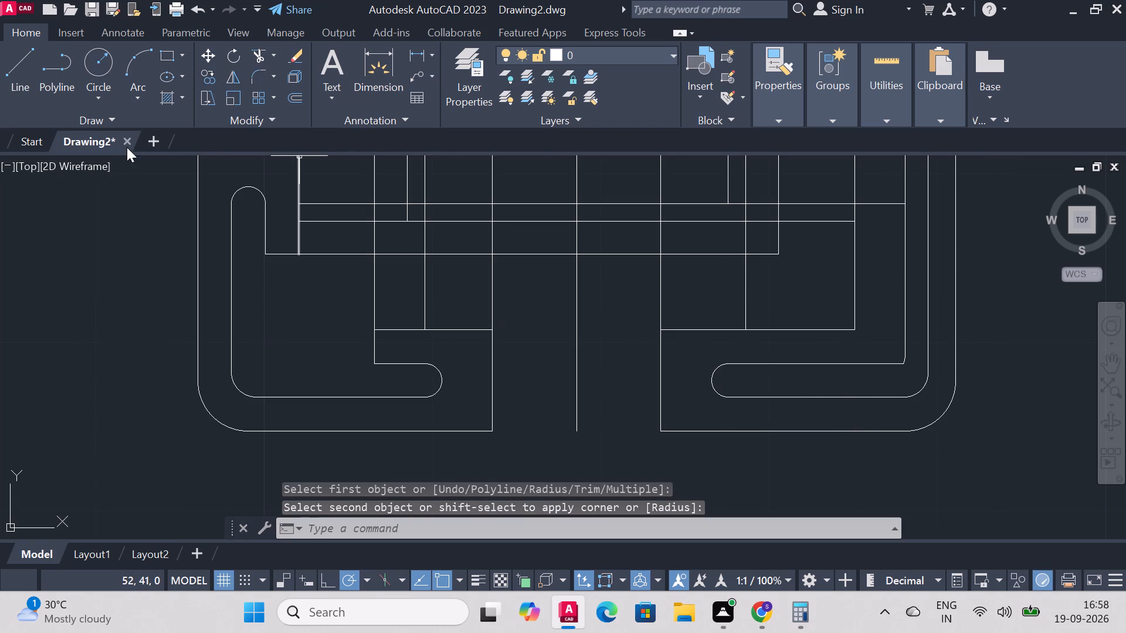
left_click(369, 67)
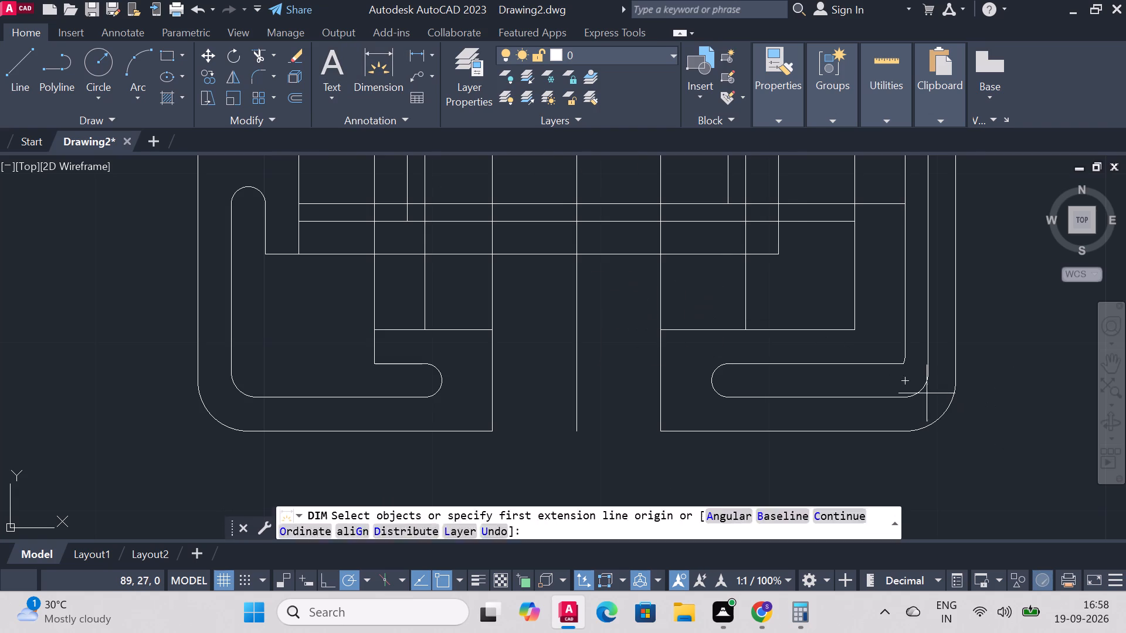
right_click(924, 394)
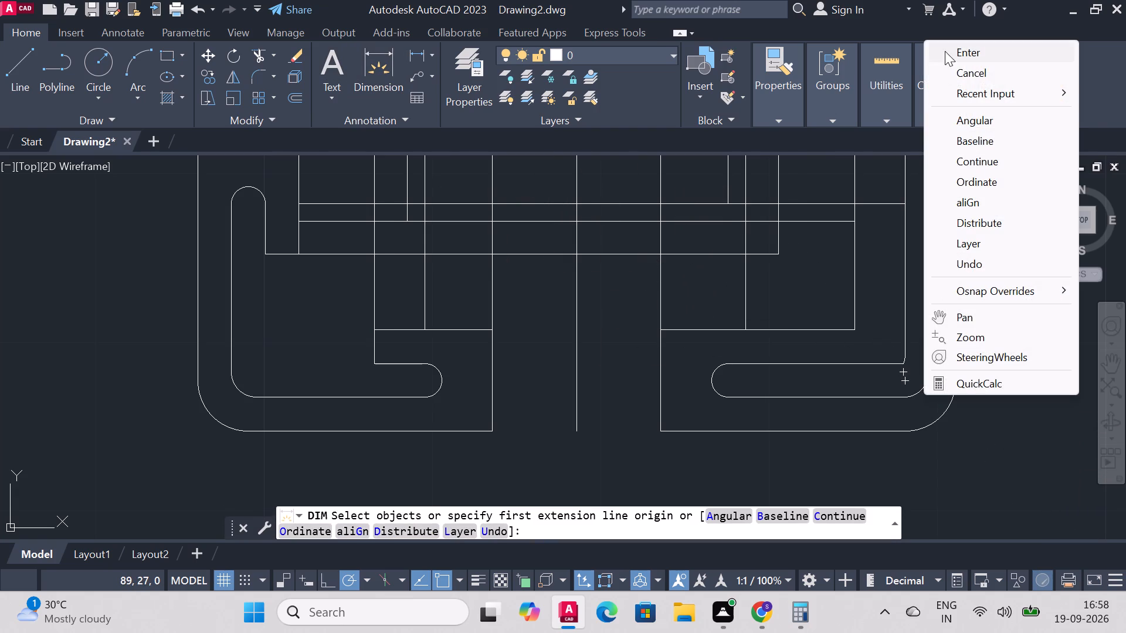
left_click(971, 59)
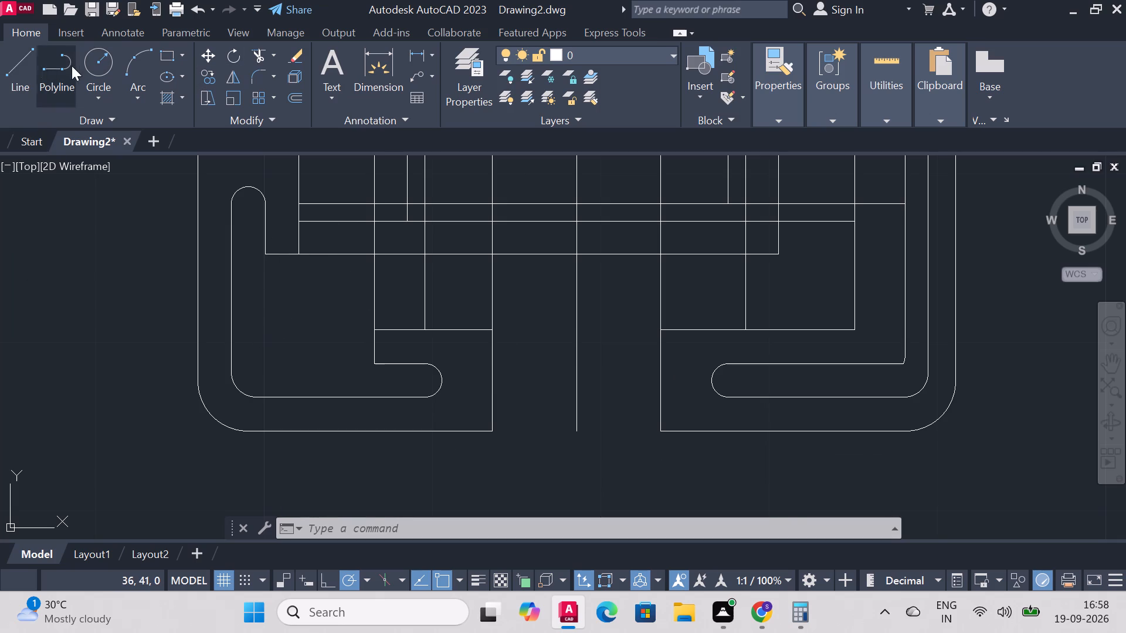
Draw a 24-unit horizontal line from the corner above the lower-left slot, continuing it about 2 units down to the lower-right slot's upper line.
left_click(7, 66)
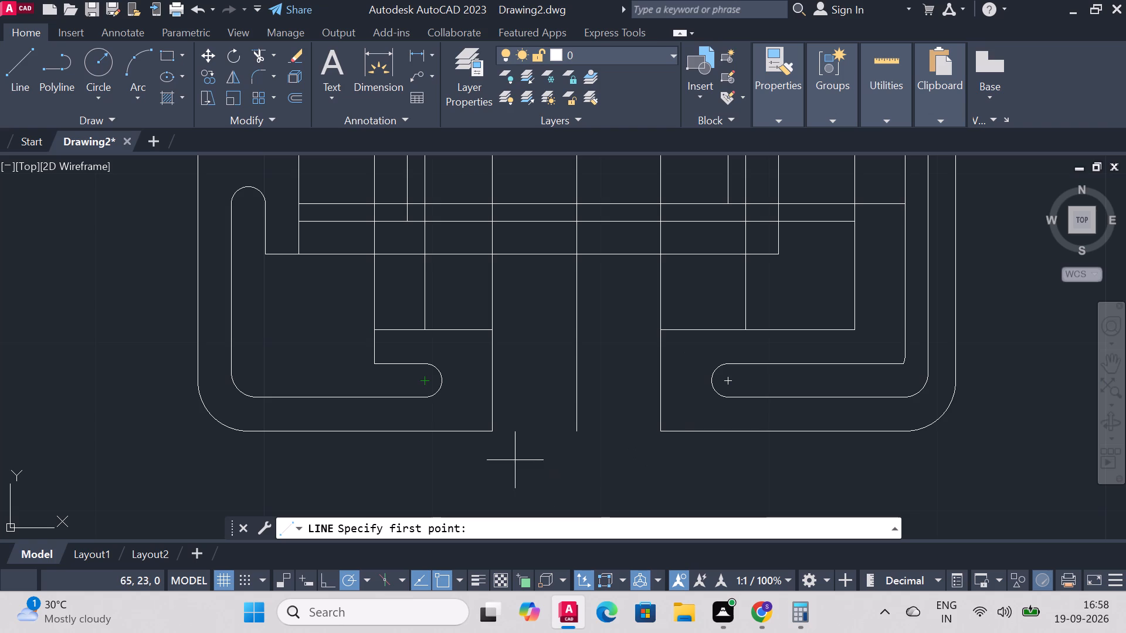
left_click(374, 325)
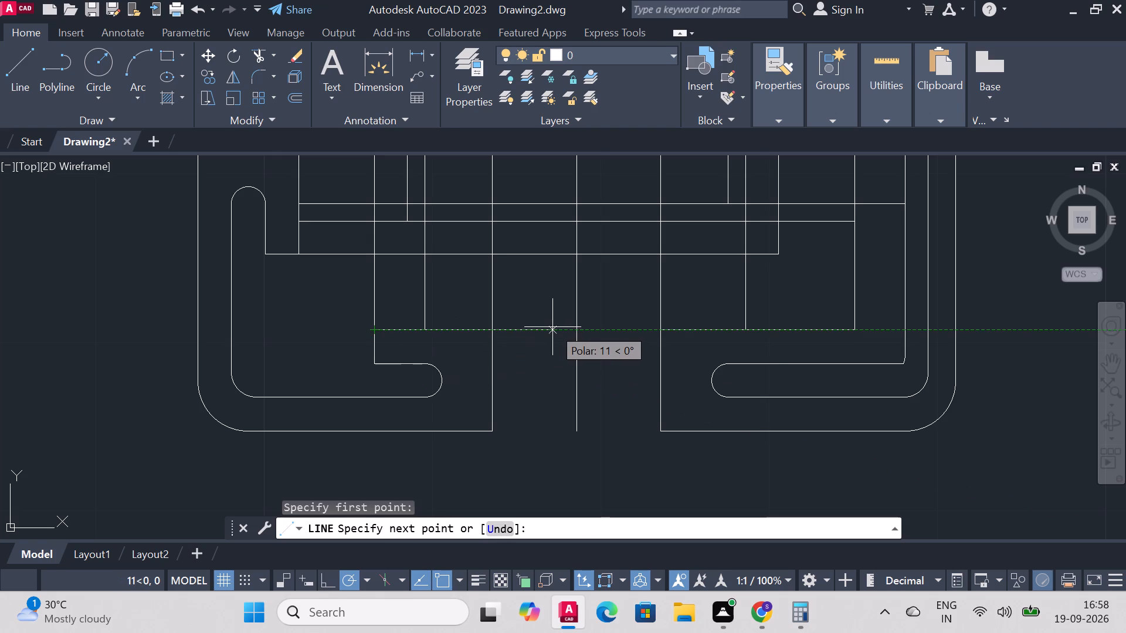
type("24")
key("Return")
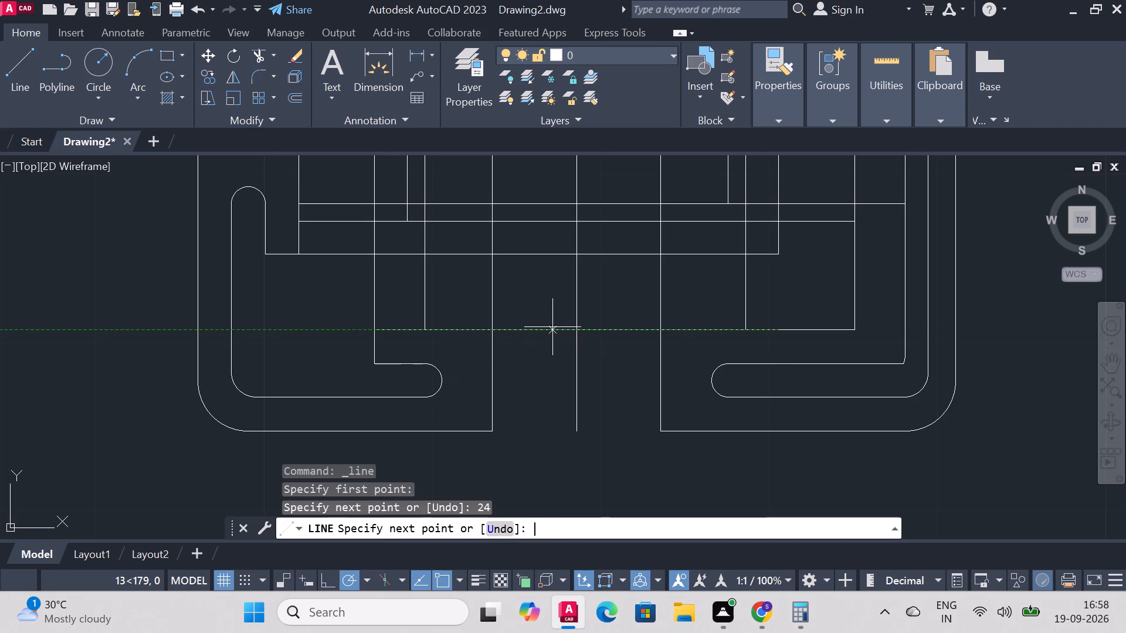
left_click(780, 363)
right_click(780, 363)
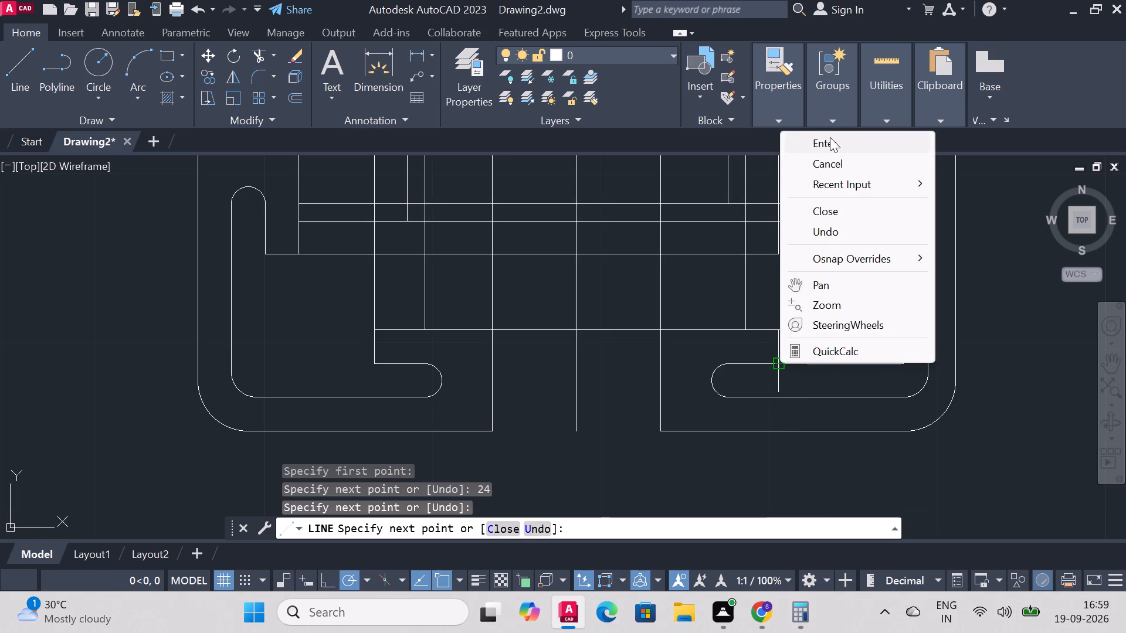
left_click(830, 137)
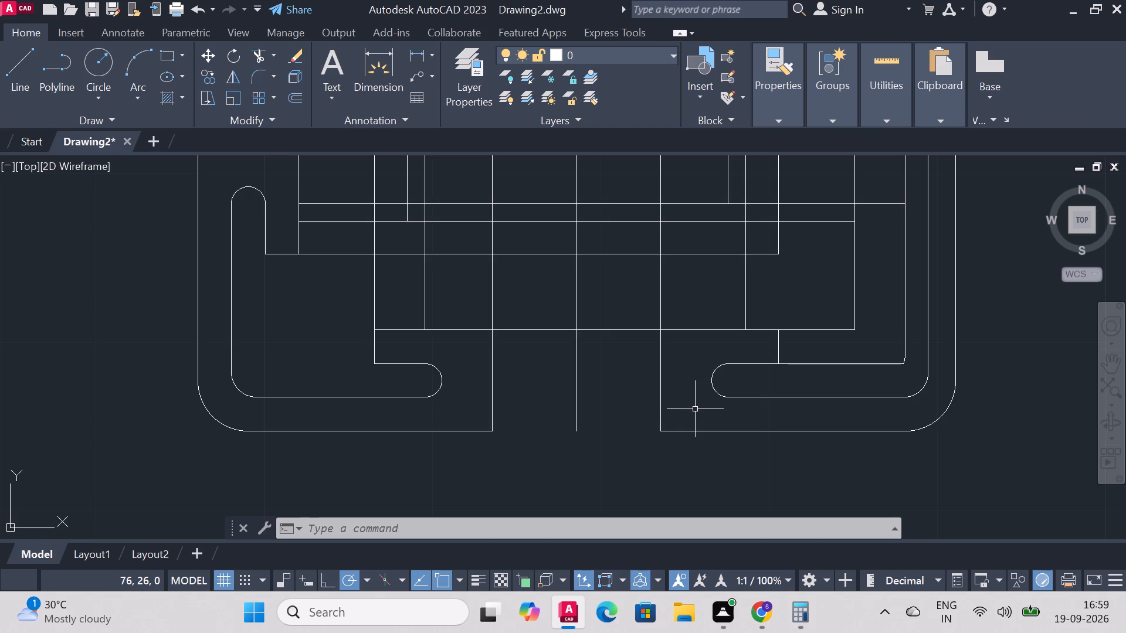
Delete the long vertical line crossing the upper-right section's outer fillet and running down into the lower-right section.
scroll(538, 184, "down", 2)
scroll(548, 164, "up", 1)
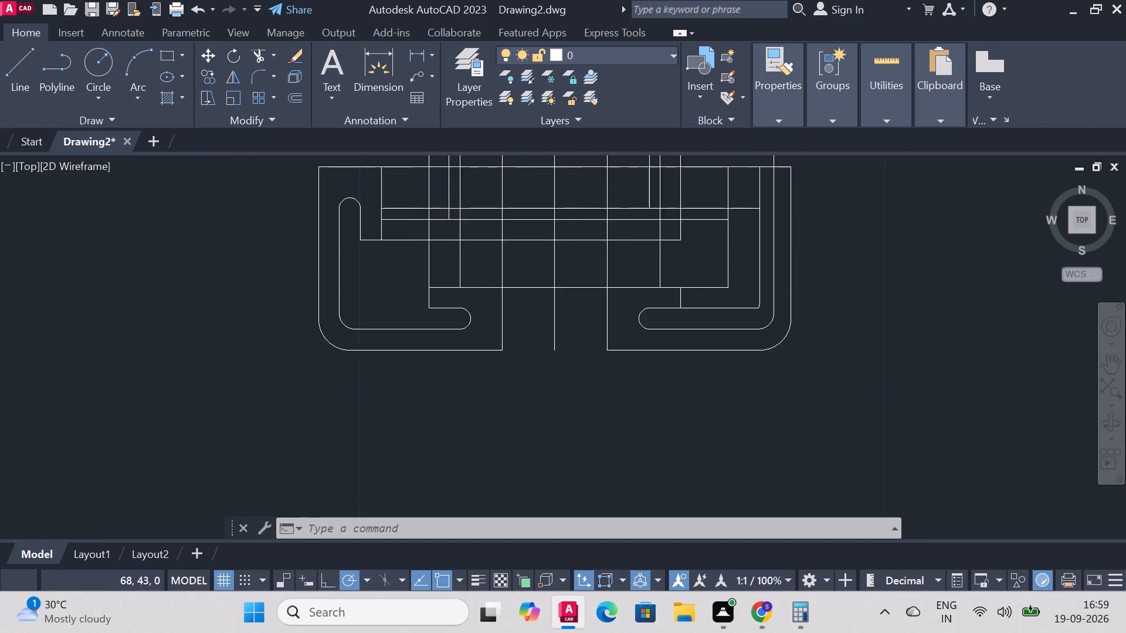
scroll(548, 164, "up", 2)
scroll(571, 195, "down", 1)
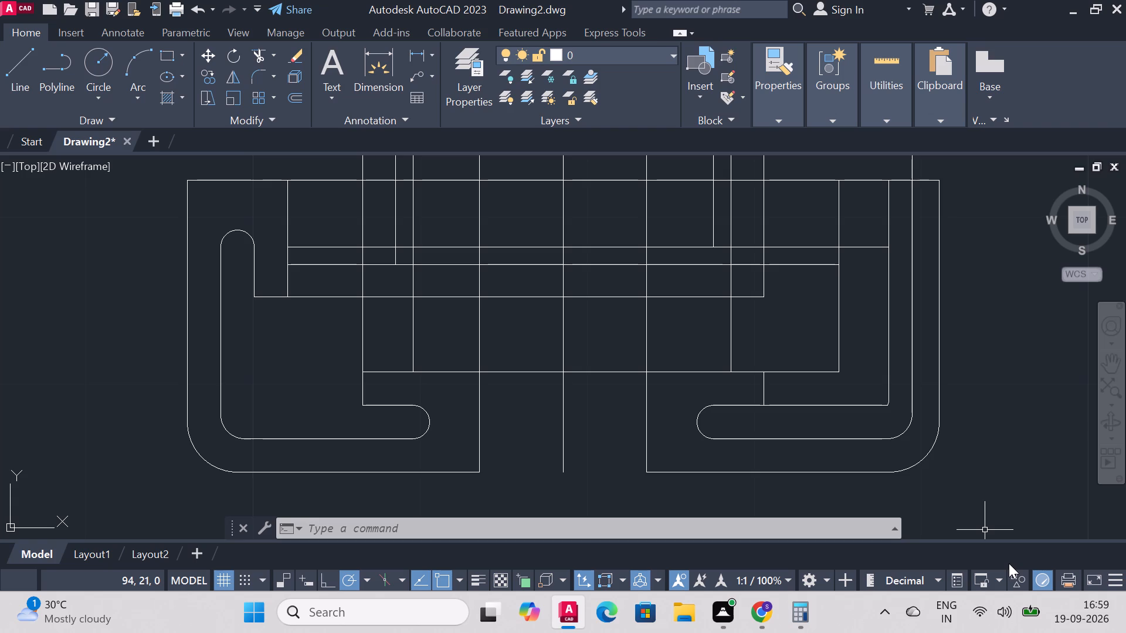
scroll(916, 386, "down", 4)
scroll(937, 280, "up", 3)
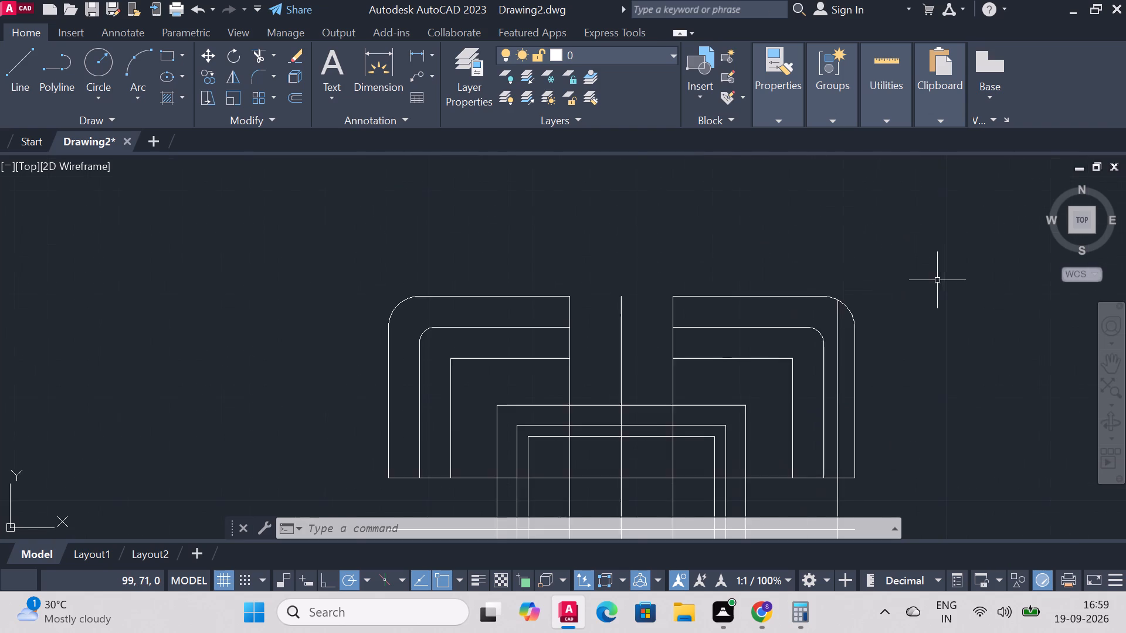
scroll(888, 431, "down", 4)
scroll(904, 467, "up", 2)
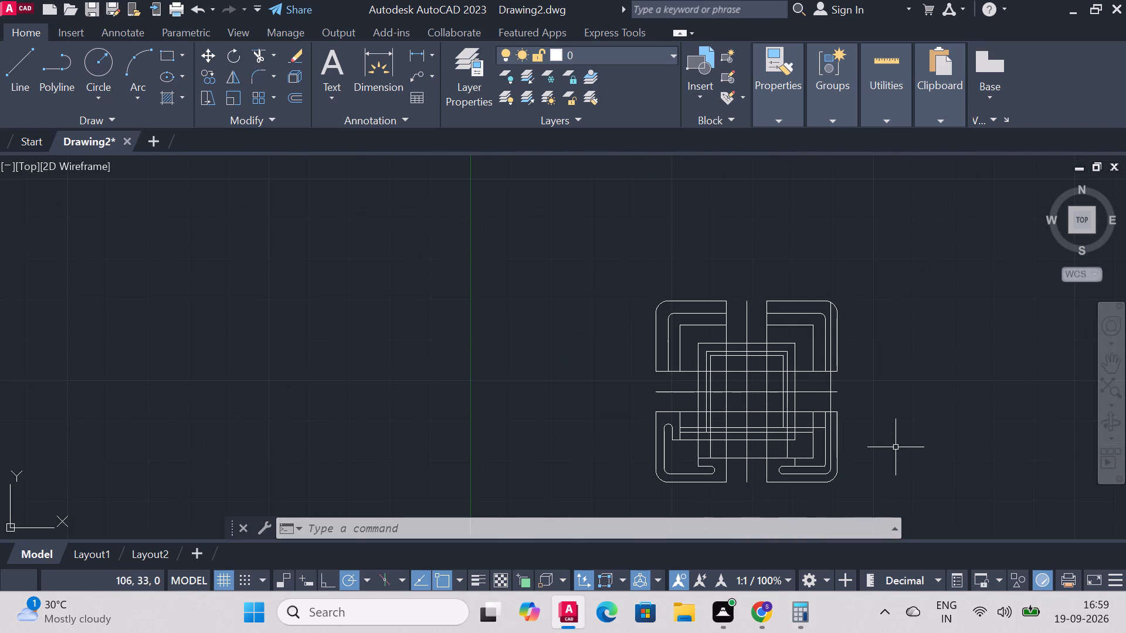
scroll(896, 447, "up", 2)
scroll(832, 432, "down", 2)
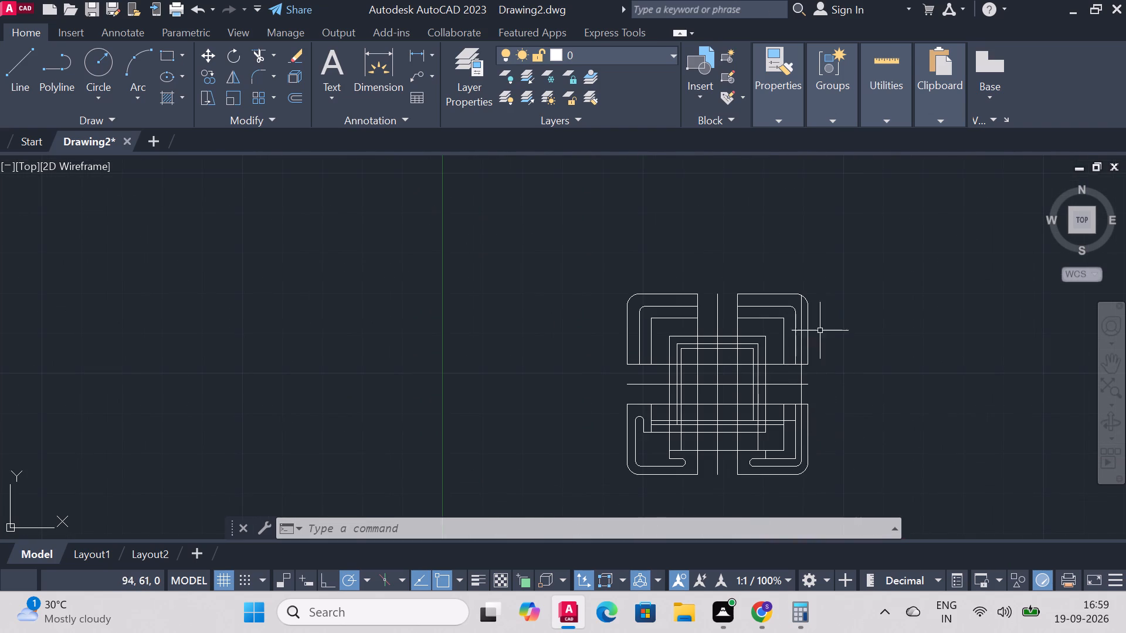
scroll(848, 331, "up", 2)
left_click(723, 318)
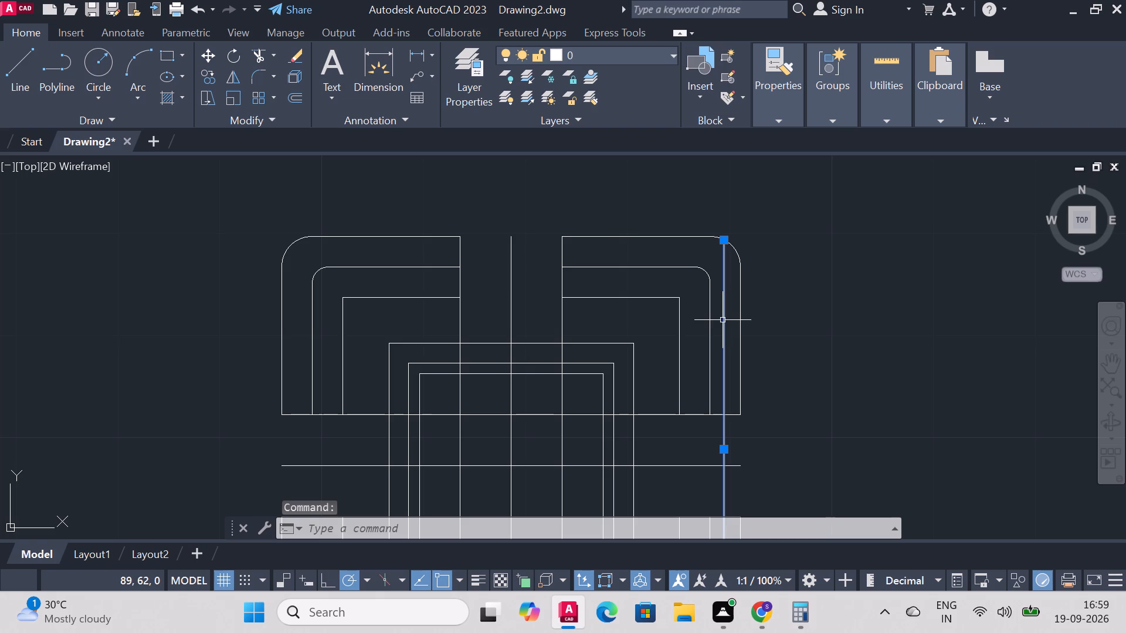
key("Delete")
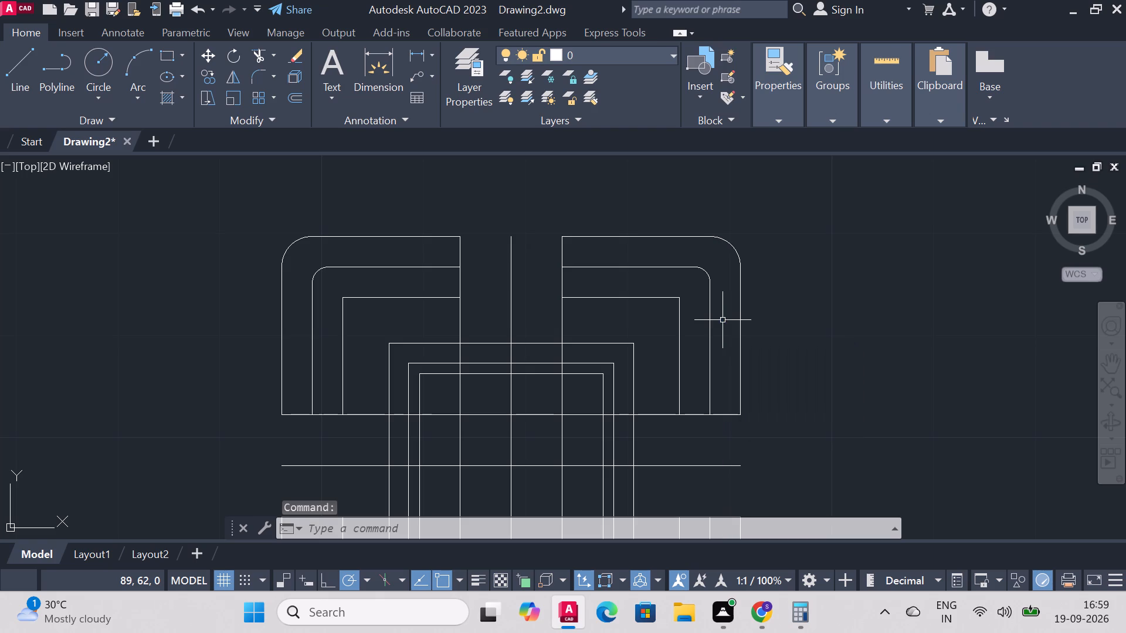
Draw a line from the top of the short vertical segment up about 5 units, continuing horizontally about 8 units to the slot's inner vertical edge.
scroll(840, 321, "down", 3)
scroll(837, 382, "up", 2)
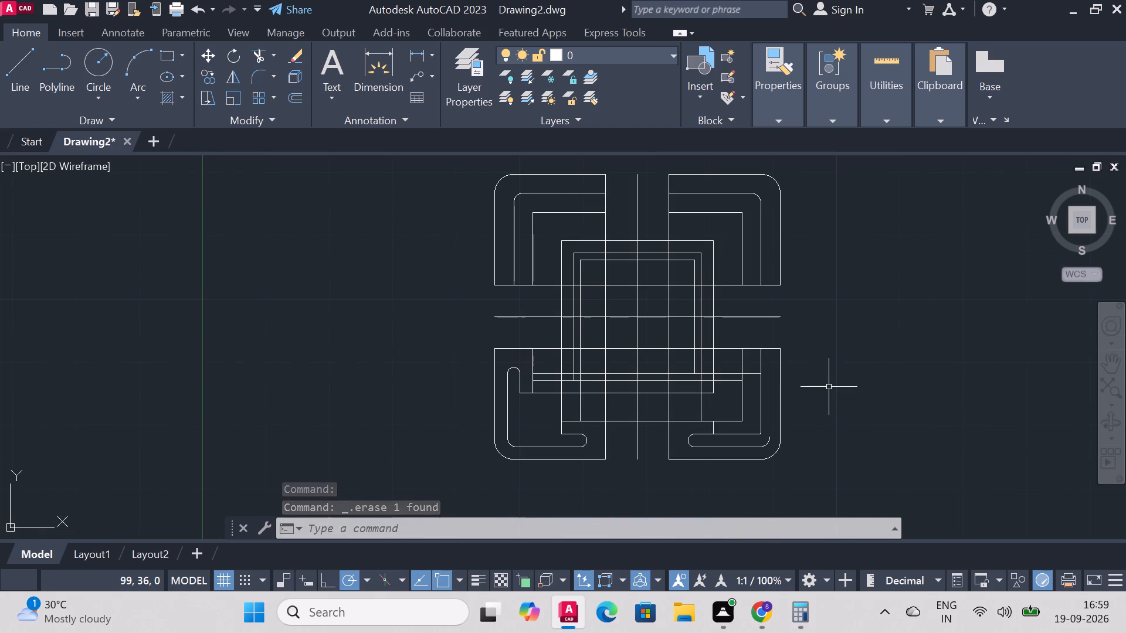
scroll(840, 412, "up", 1)
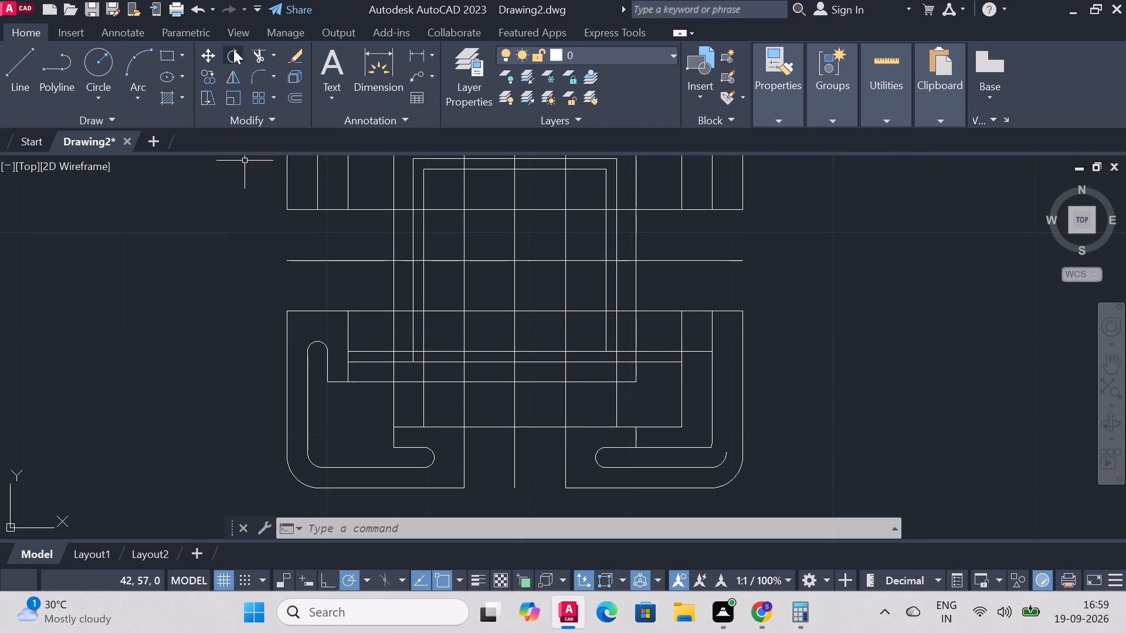
left_click(259, 53)
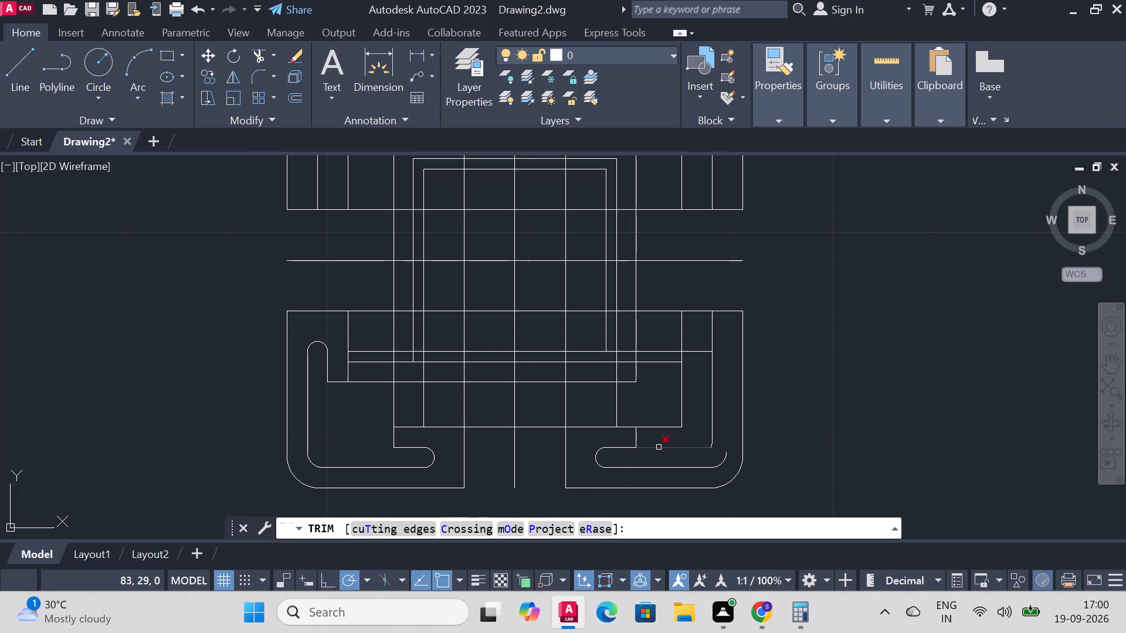
left_click(8, 68)
scroll(650, 340, "up", 1)
scroll(649, 442, "down", 2)
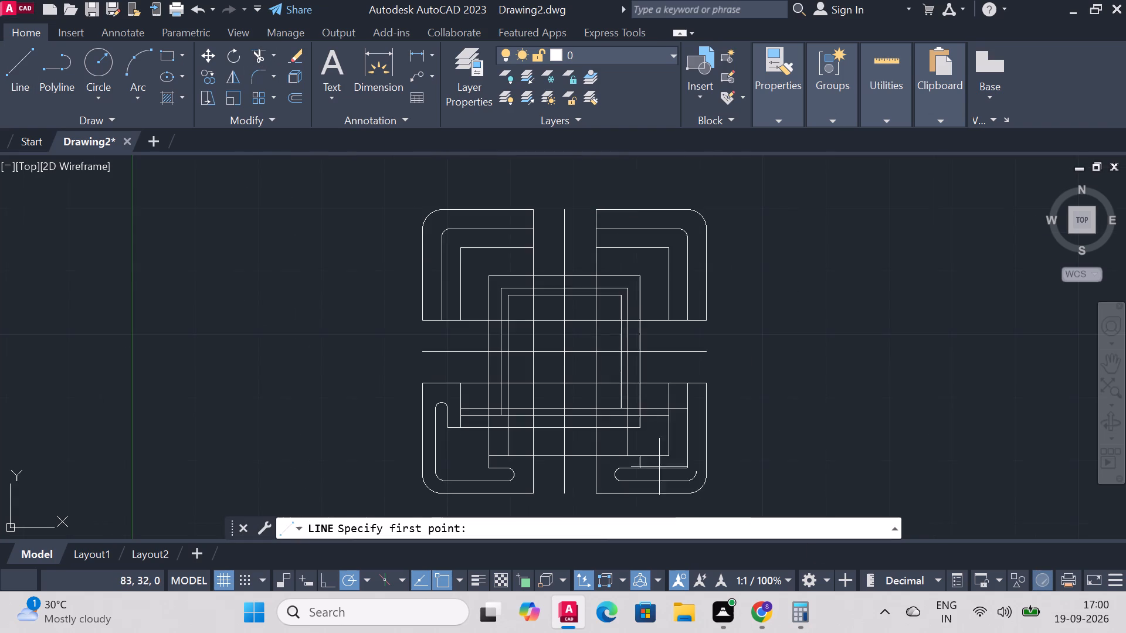
scroll(668, 492, "up", 1)
left_click(624, 437)
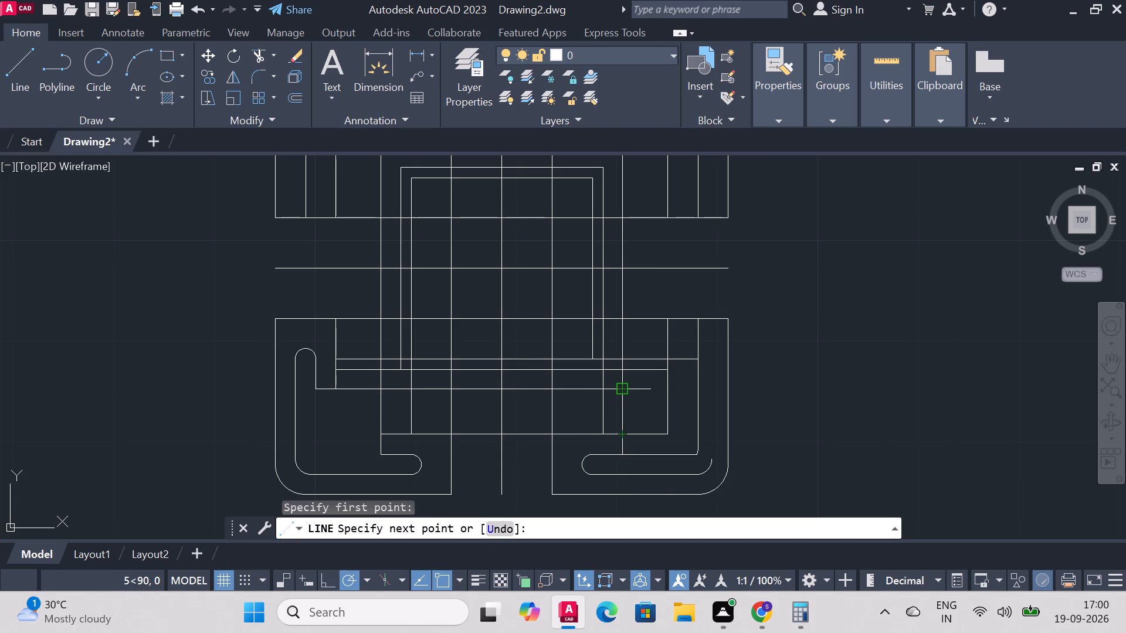
left_click(622, 387)
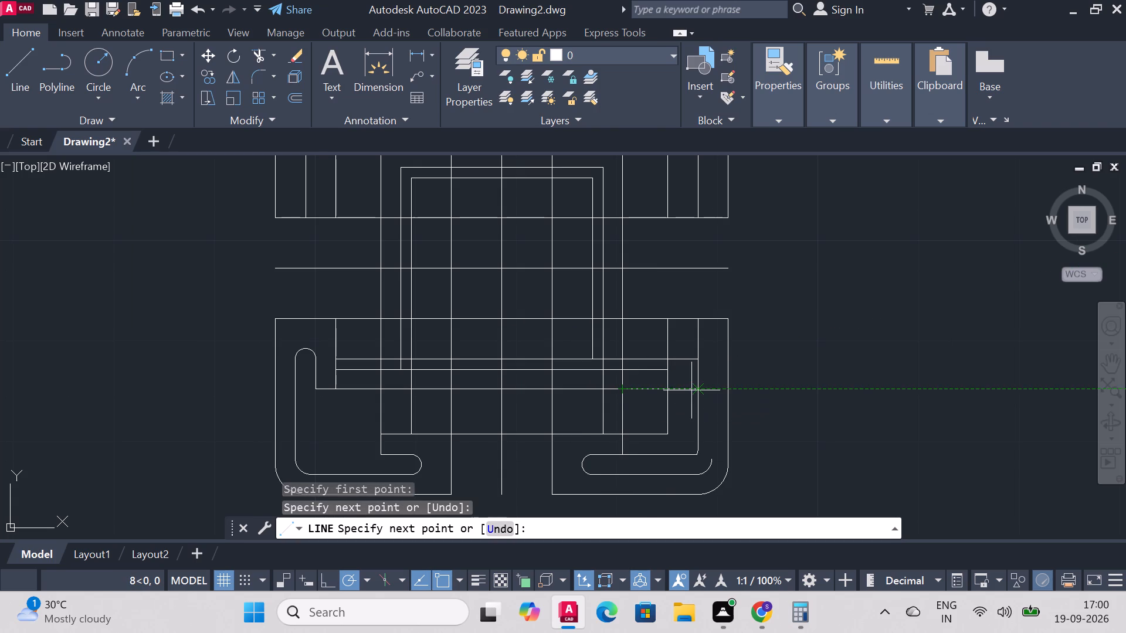
left_click(697, 390)
right_click(697, 390)
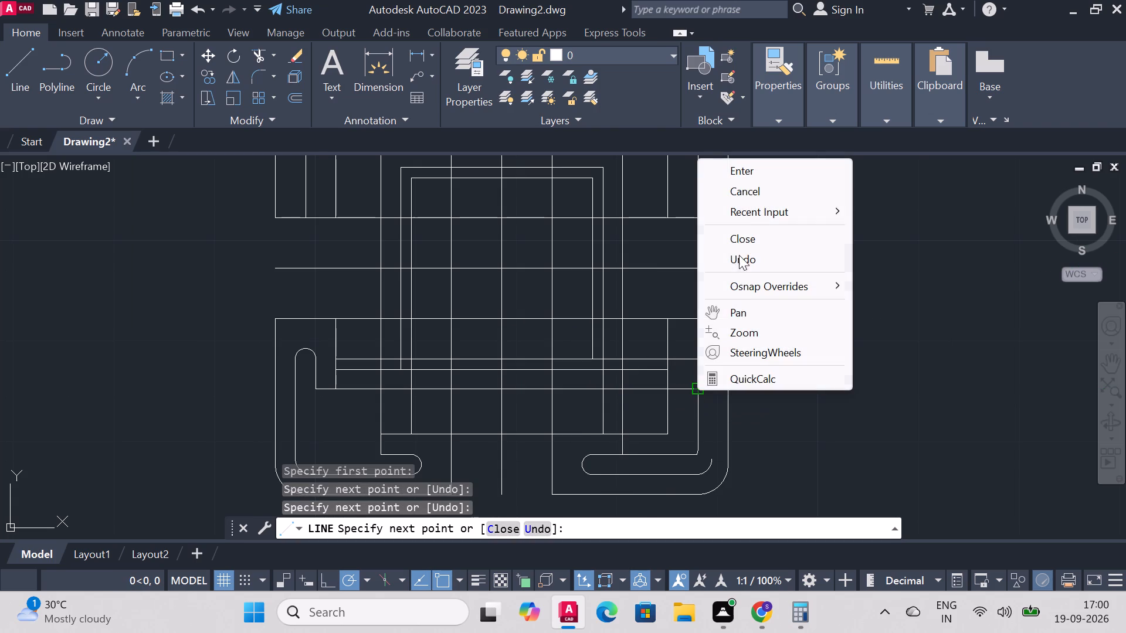
left_click(747, 174)
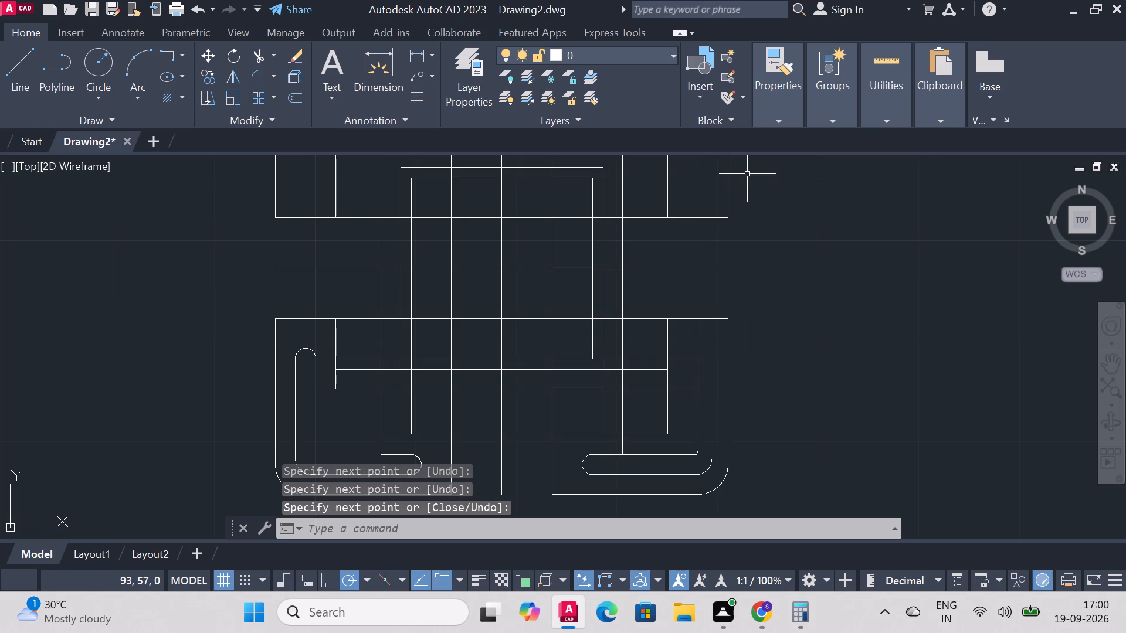
Draw a vertical line about 14 units long from the lower-right slot's outer fillet up to the section's top edge.
left_click(5, 60)
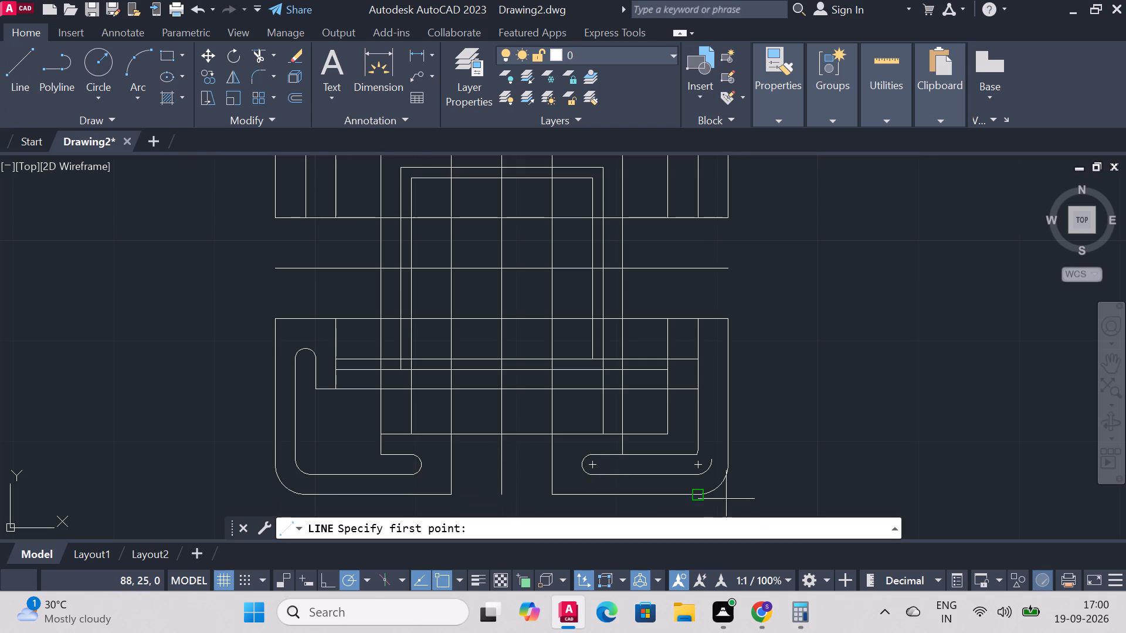
left_click(716, 465)
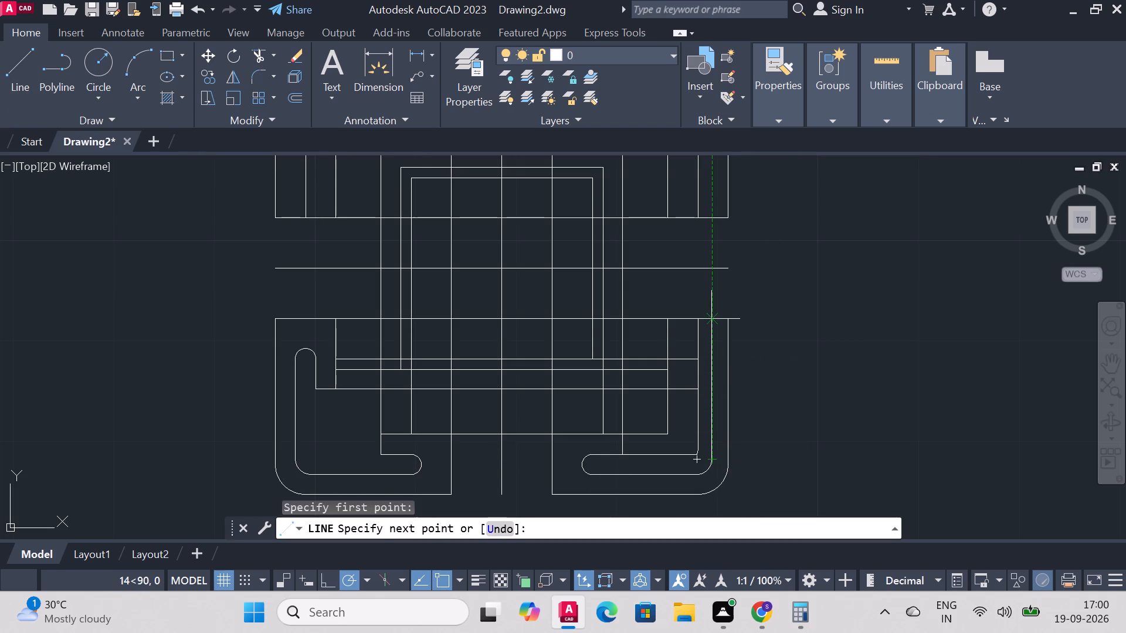
left_click(711, 322)
right_click(711, 322)
left_click(769, 331)
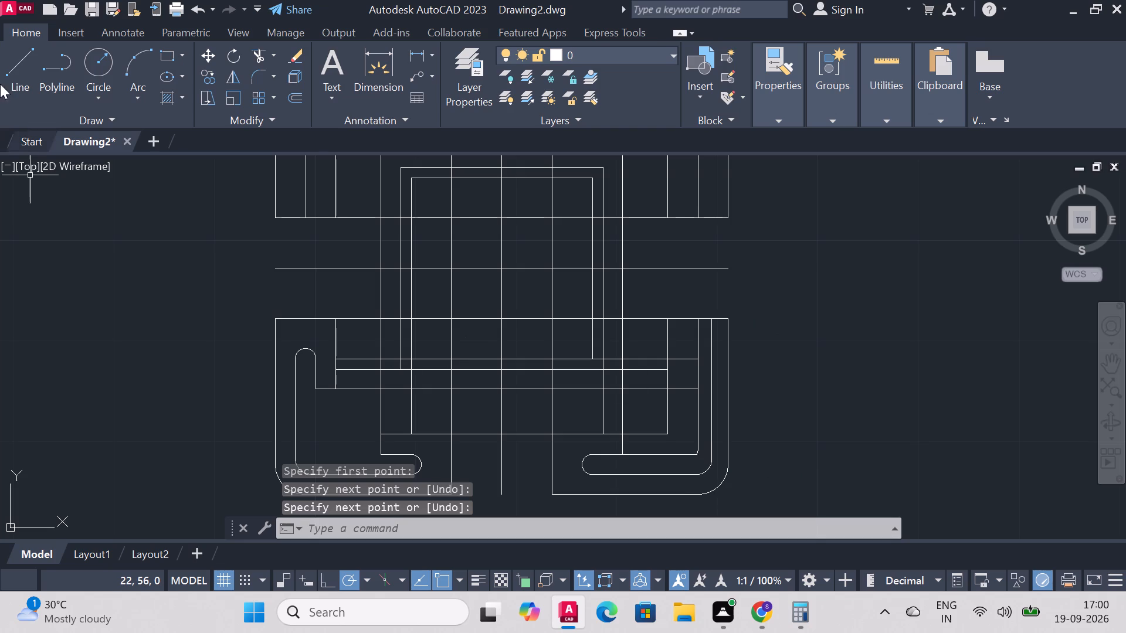
Trim the lower-right section's slot upper line, the horizontal above it, both vertical pieces below the long horizontal, and the leftover inner fillet.
left_click(258, 59)
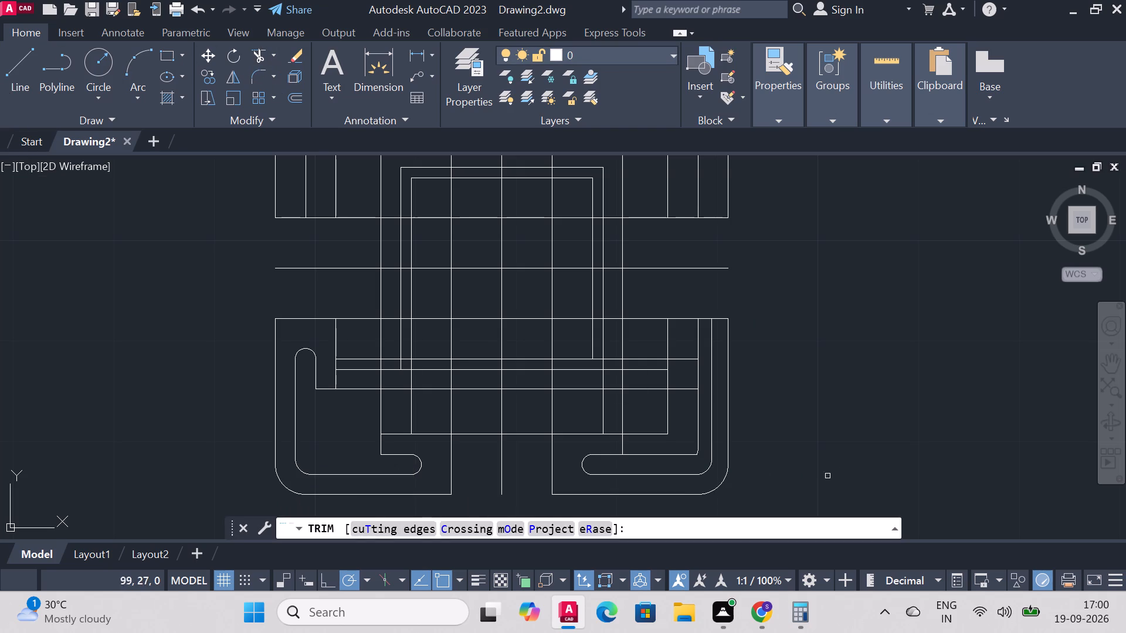
left_click(656, 454)
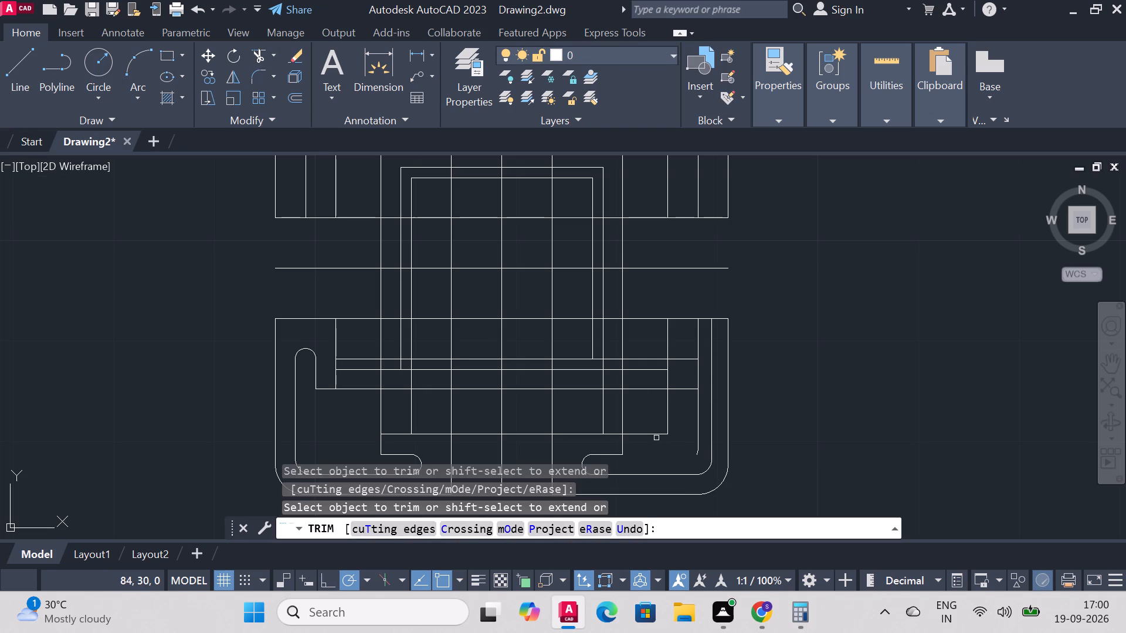
left_click(656, 434)
left_click(669, 410)
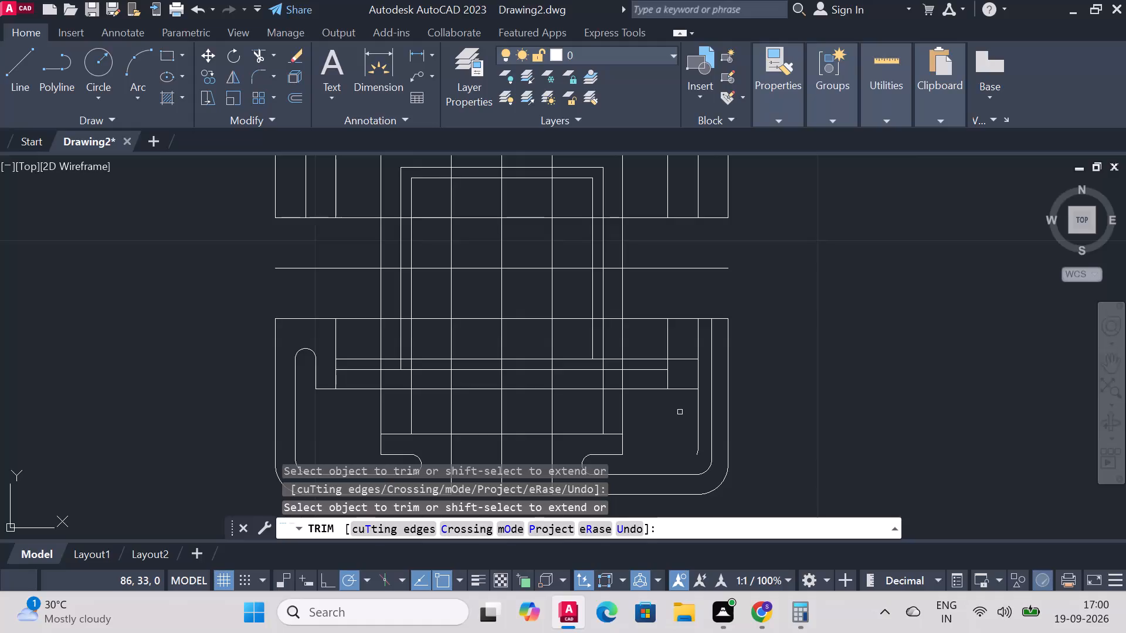
left_click(697, 415)
left_click(698, 455)
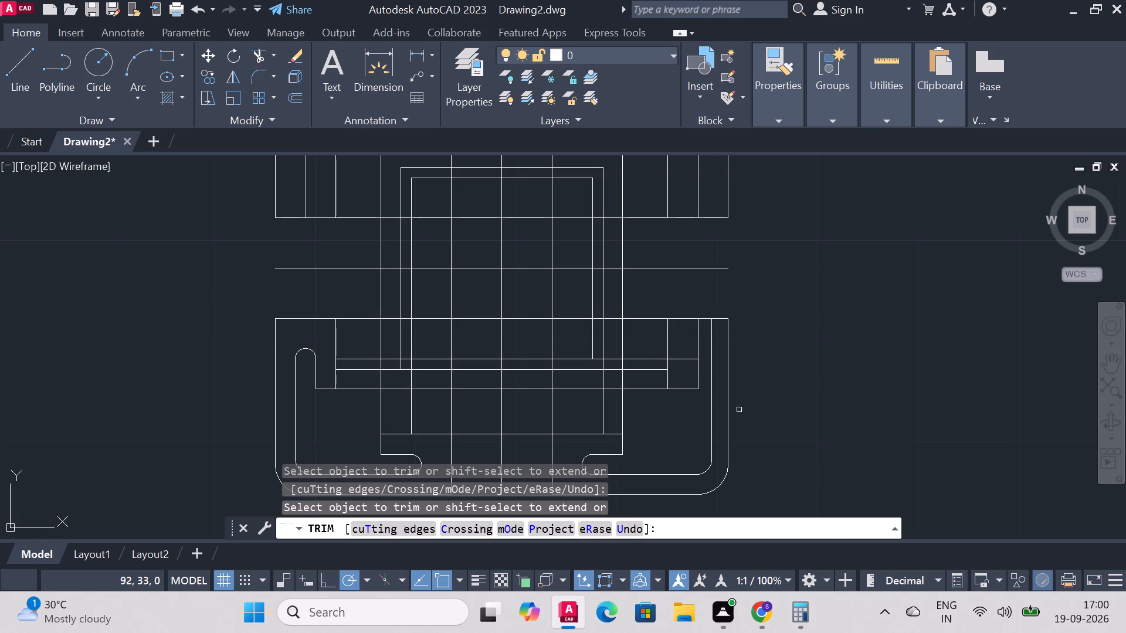
scroll(758, 382, "down", 3)
scroll(784, 464, "up", 3)
right_click(805, 390)
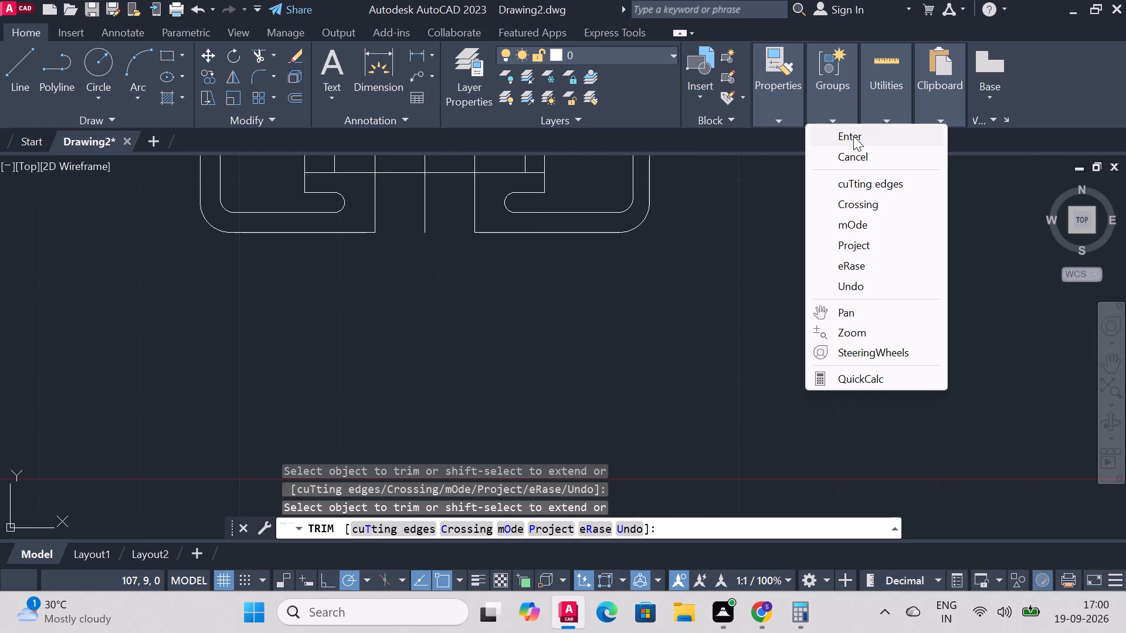
left_click(853, 136)
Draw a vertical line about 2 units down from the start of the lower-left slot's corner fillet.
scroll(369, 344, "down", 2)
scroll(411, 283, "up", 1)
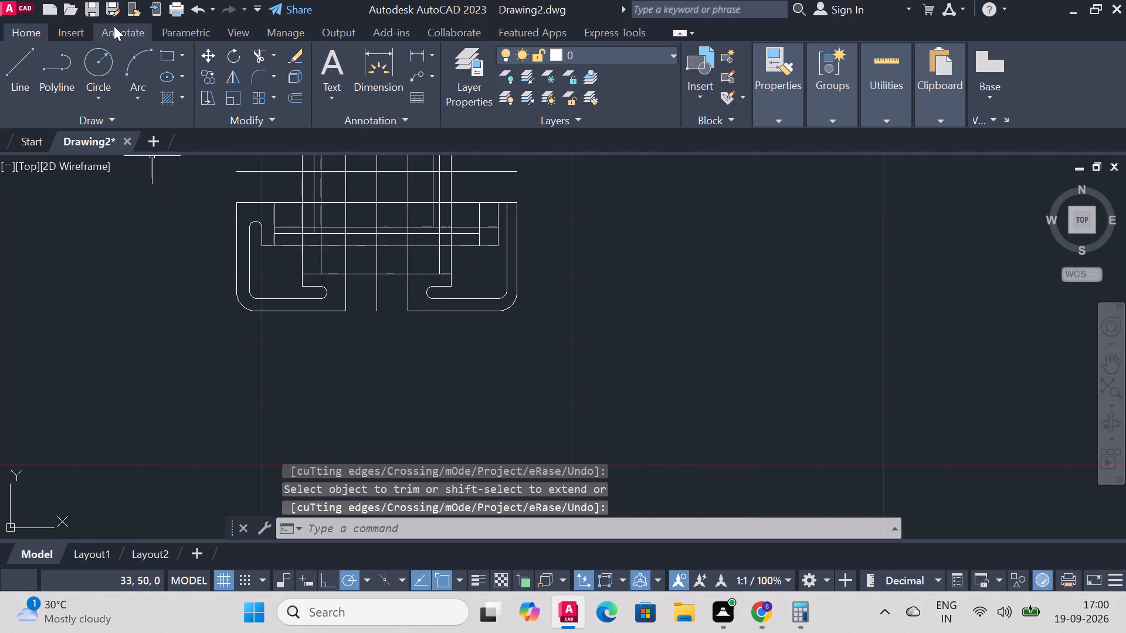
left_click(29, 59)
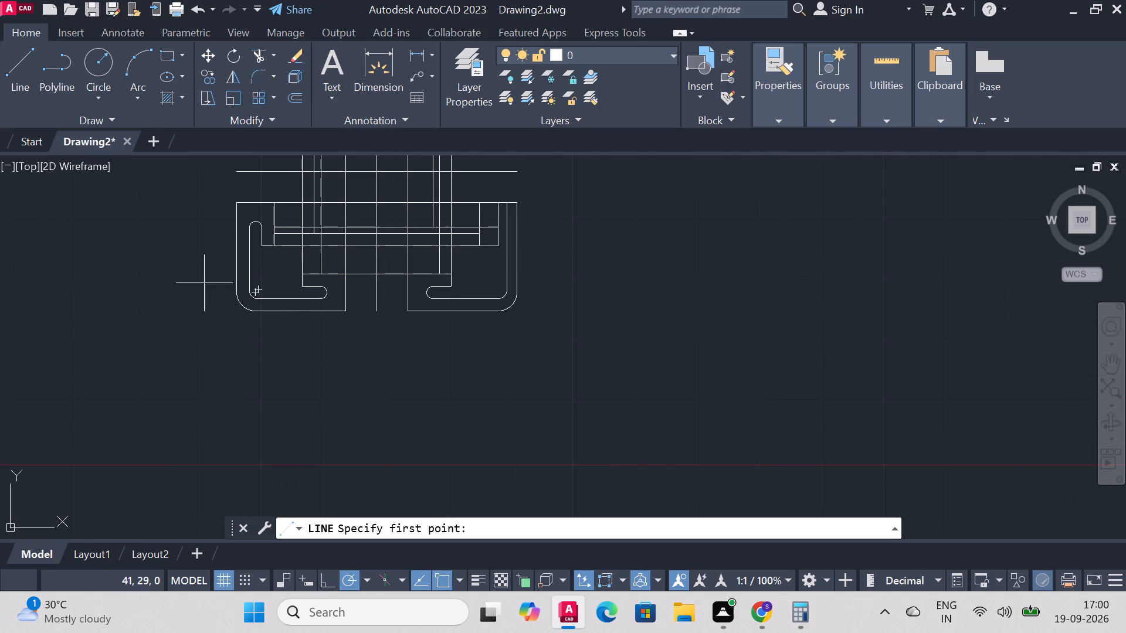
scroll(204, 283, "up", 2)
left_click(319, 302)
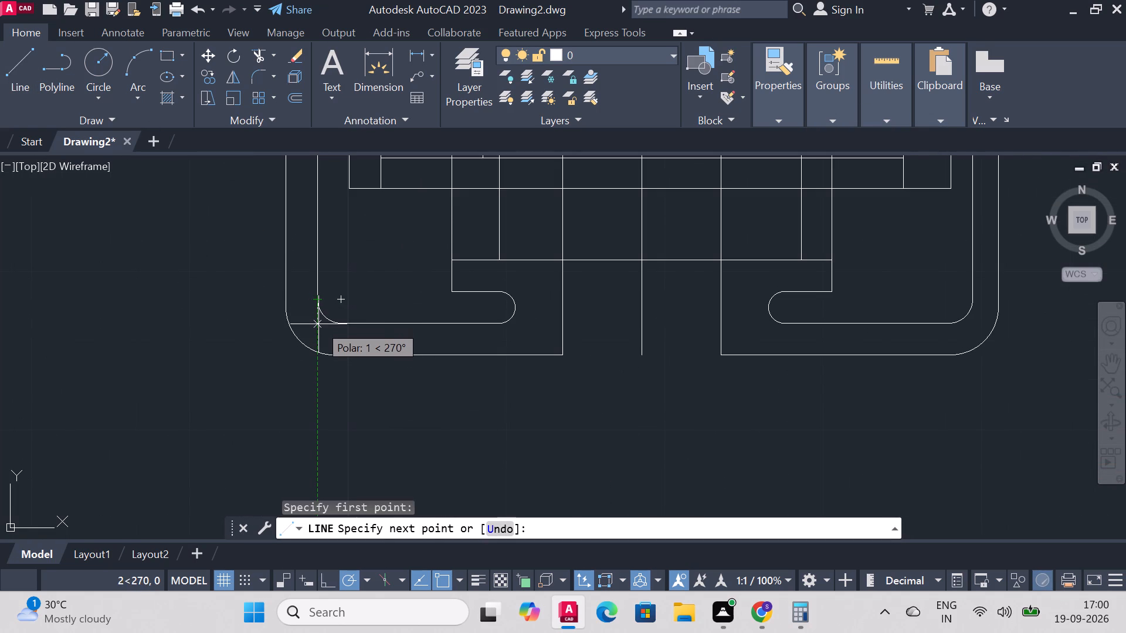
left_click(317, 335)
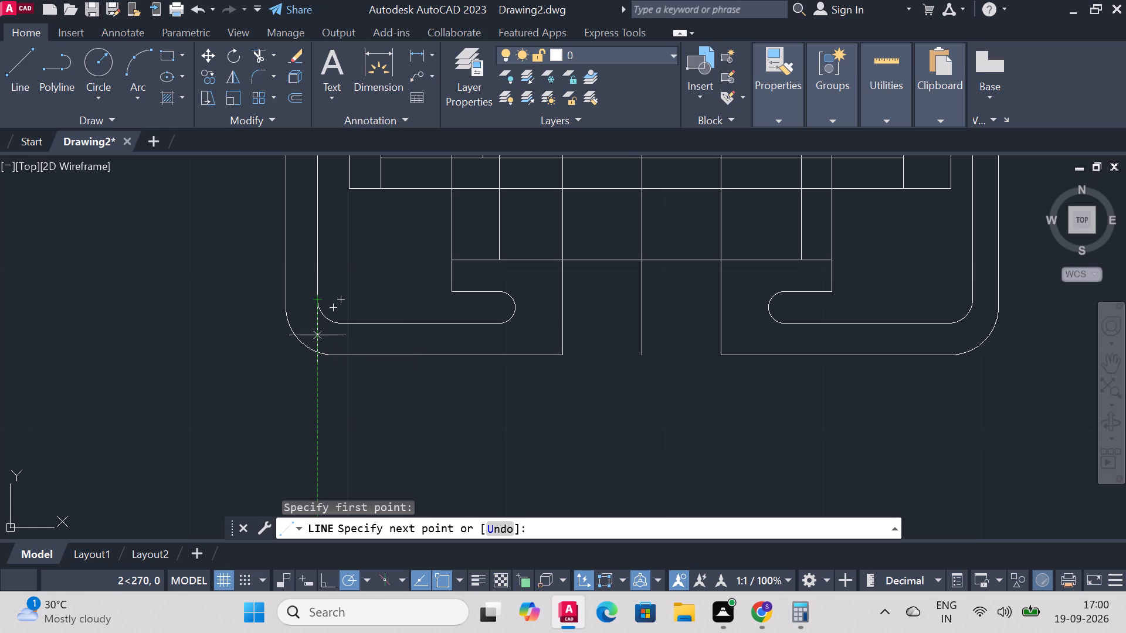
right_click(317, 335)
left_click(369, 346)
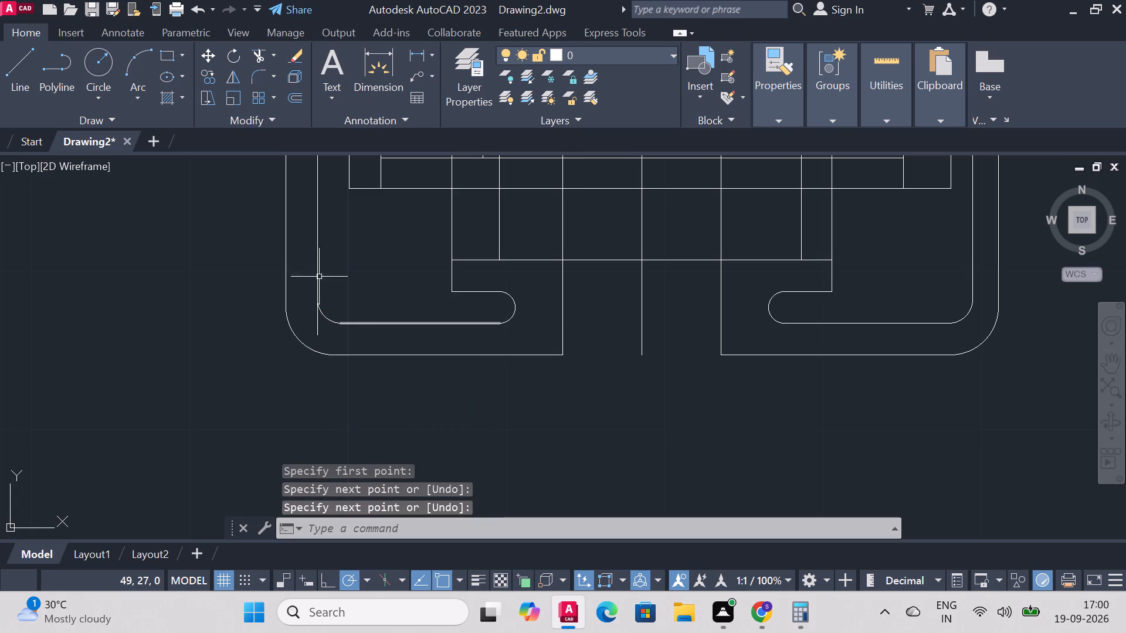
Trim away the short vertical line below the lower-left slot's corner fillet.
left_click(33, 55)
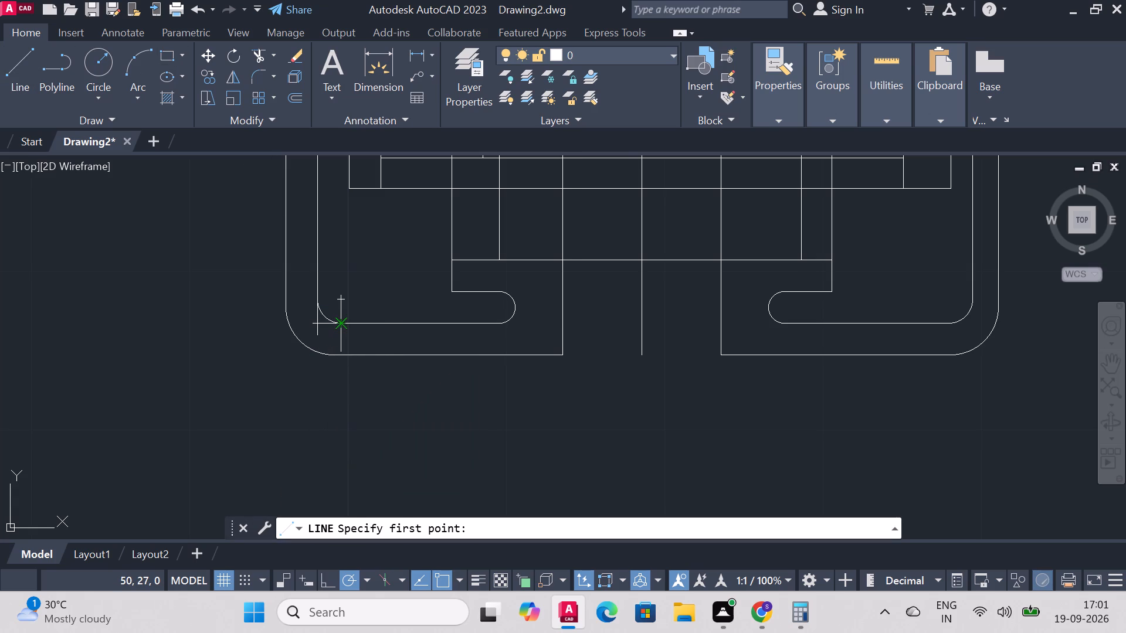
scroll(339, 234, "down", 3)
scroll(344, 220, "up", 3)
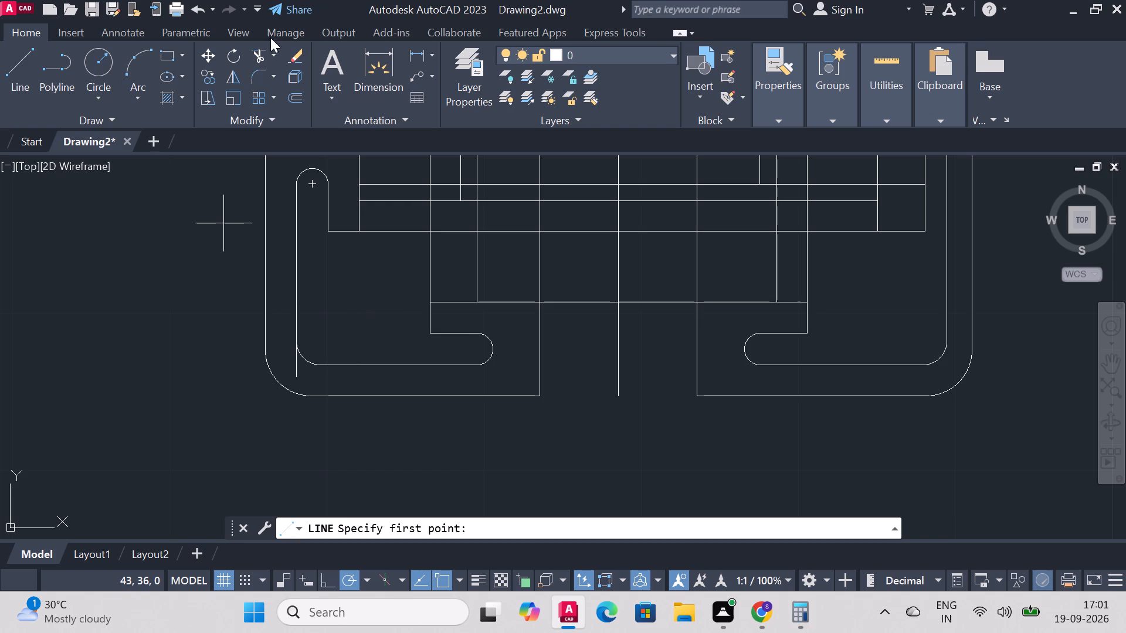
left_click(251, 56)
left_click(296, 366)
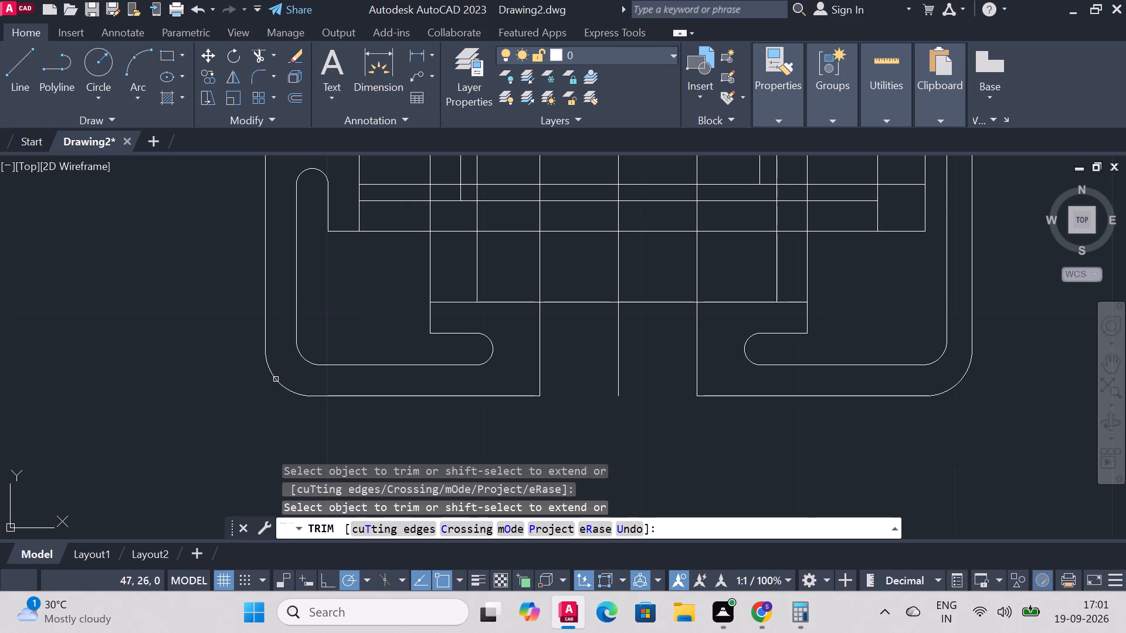
Draw a vertical line about 11 units long from the centre of the lower-left slot's upper rounded end down to its corner fillet.
left_click(21, 56)
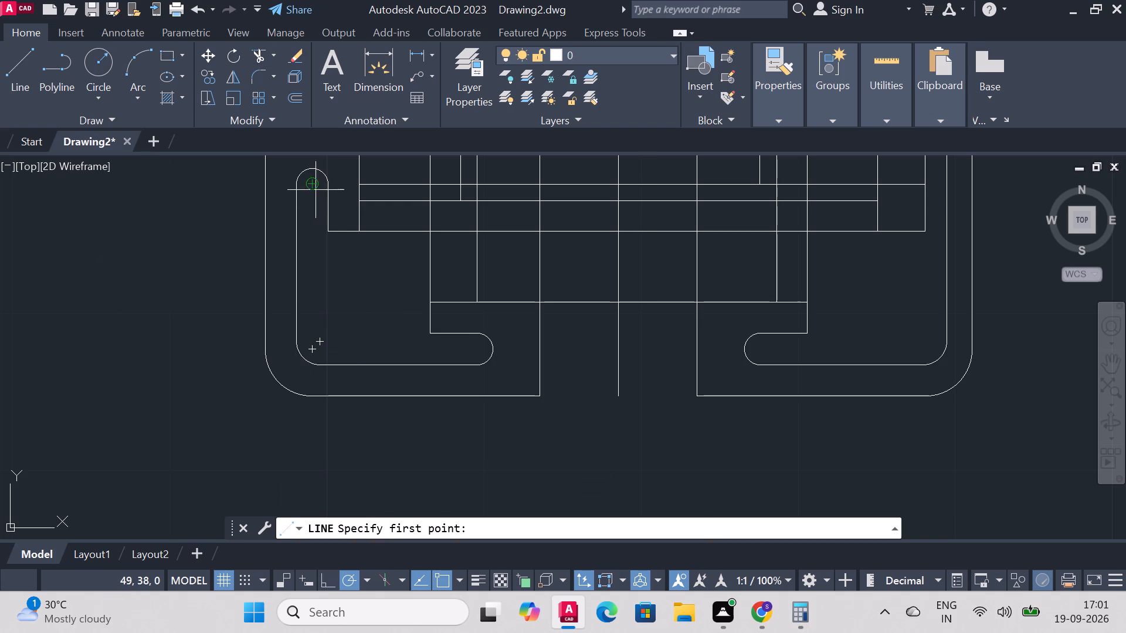
left_click(313, 188)
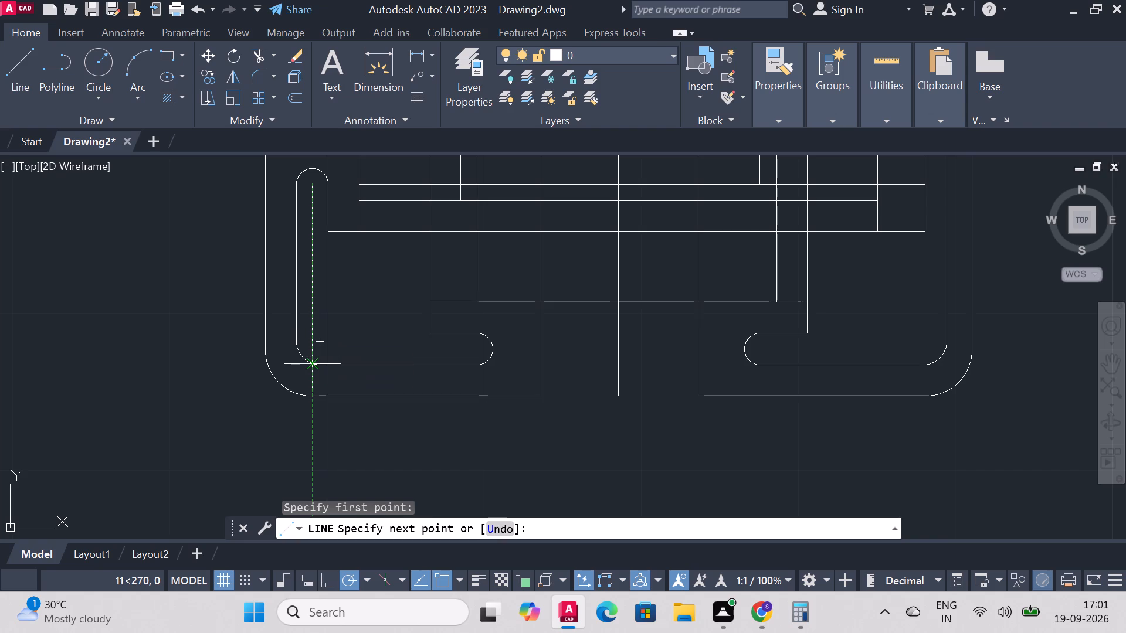
left_click(310, 361)
right_click(309, 364)
left_click(360, 372)
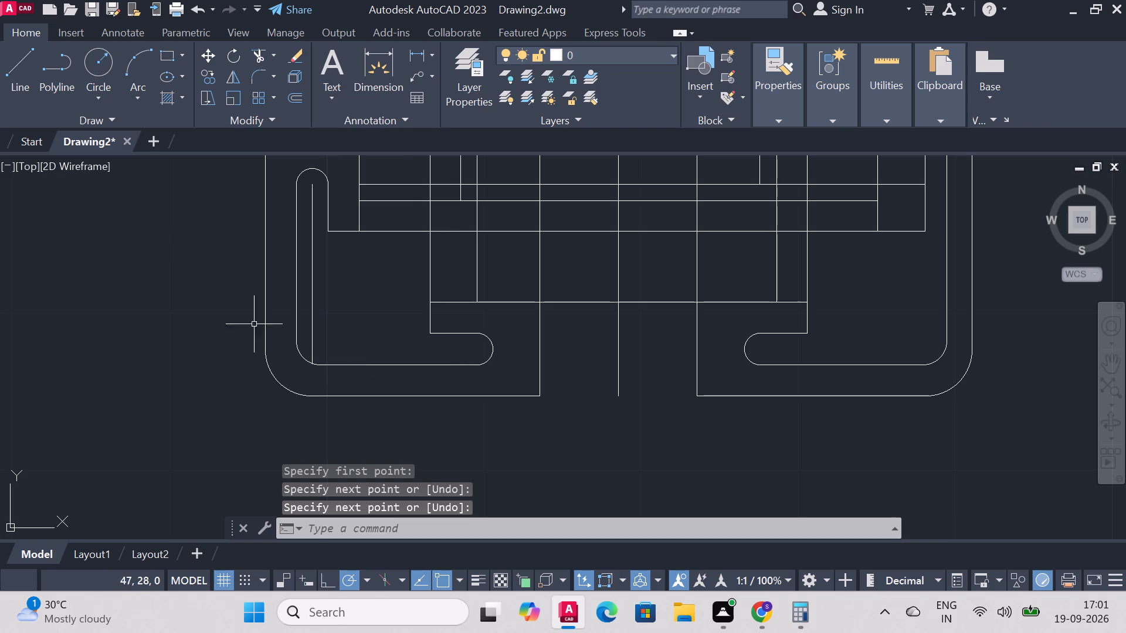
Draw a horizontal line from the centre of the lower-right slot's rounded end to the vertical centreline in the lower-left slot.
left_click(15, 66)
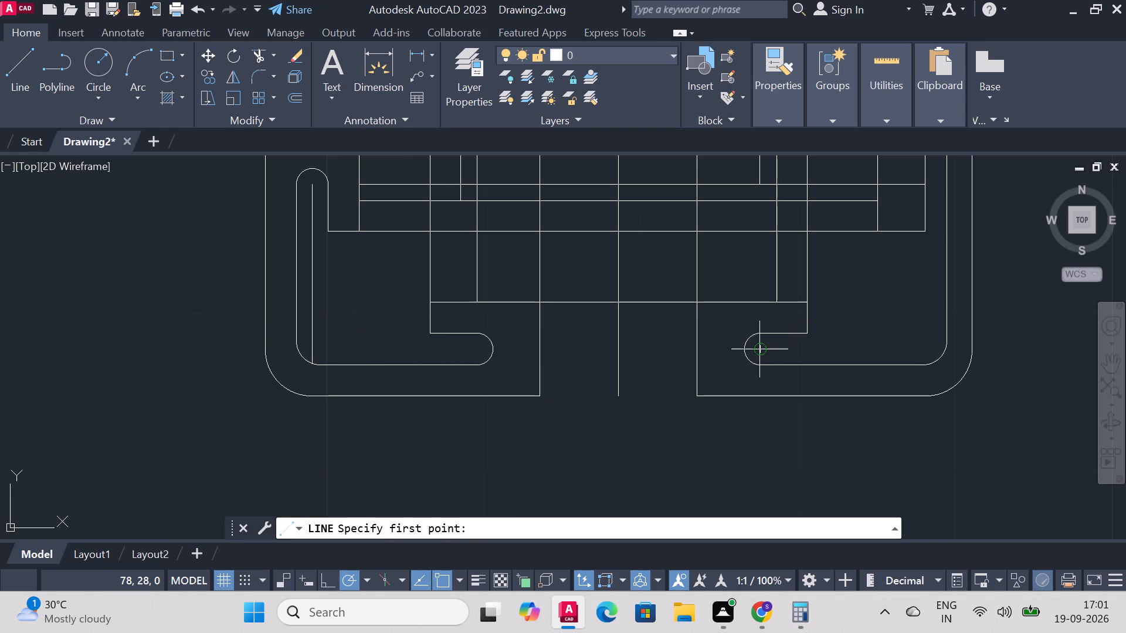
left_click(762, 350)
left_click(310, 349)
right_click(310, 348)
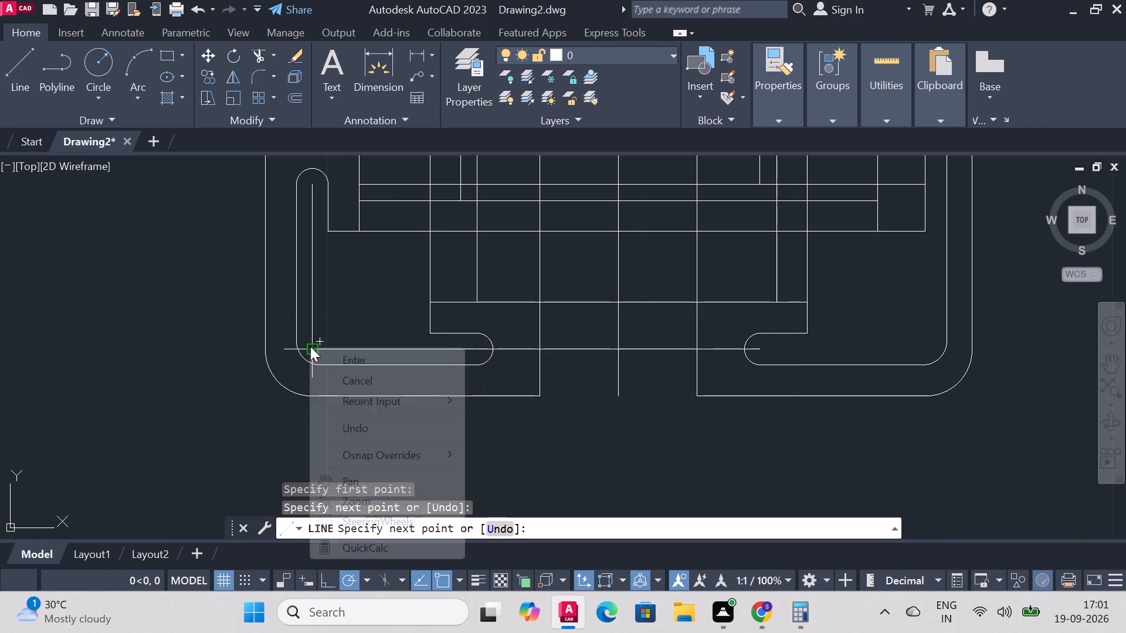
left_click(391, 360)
Draw a short horizontal line from the lower end of the lower-left slot's vertical centreline outward to the slot's corner fillet.
right_click(179, 311)
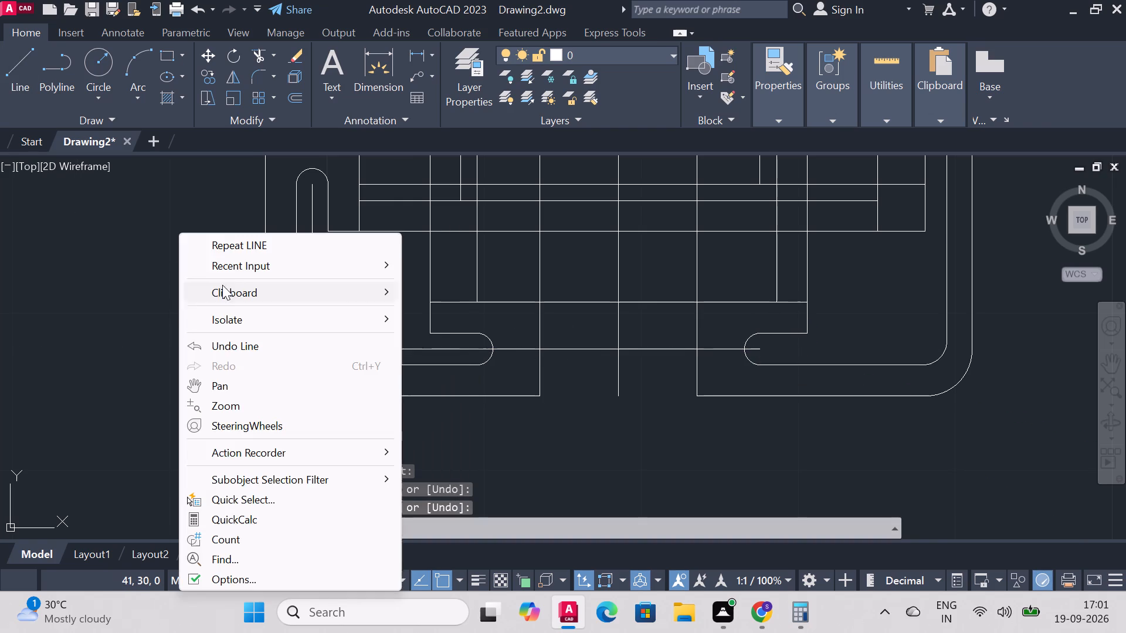
left_click(233, 242)
scroll(347, 356, "up", 2)
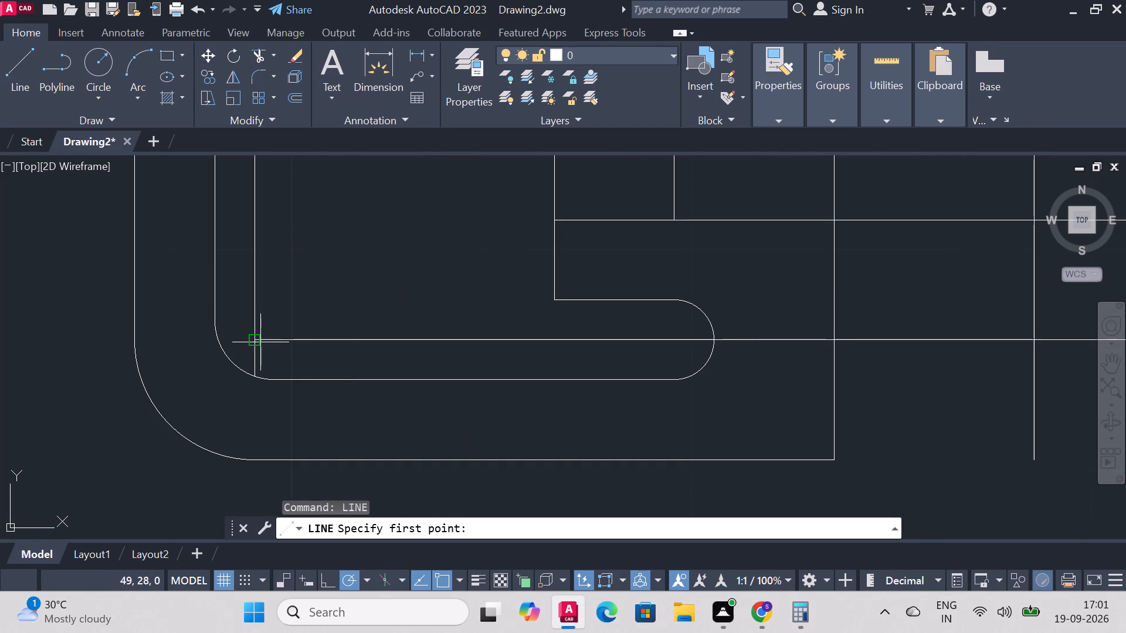
left_click(256, 342)
left_click(220, 339)
right_click(220, 339)
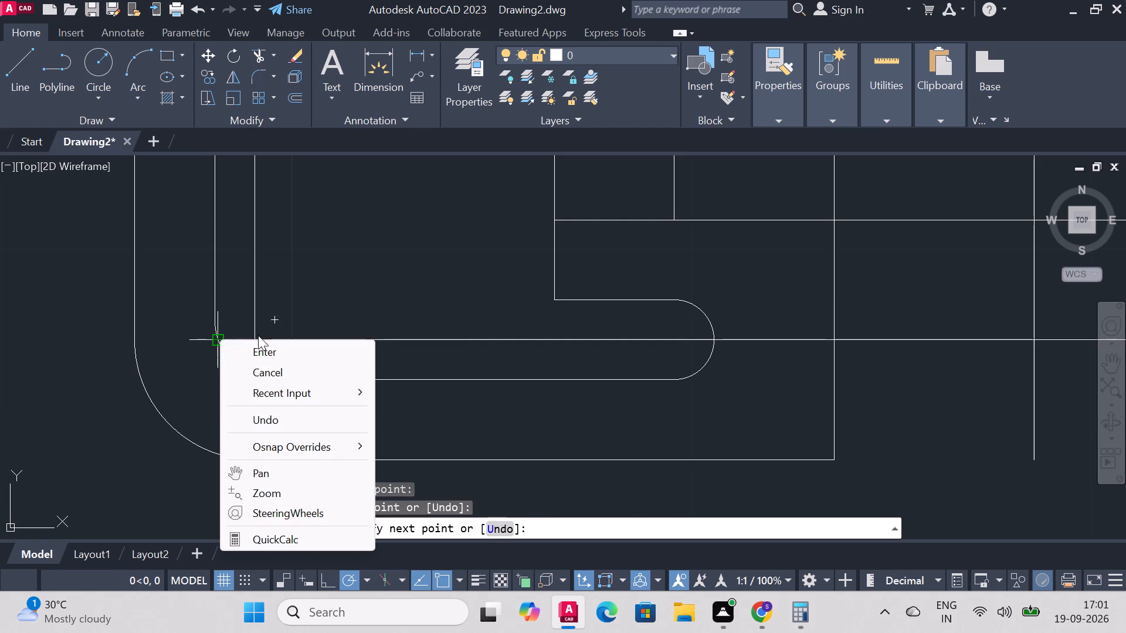
left_click(259, 355)
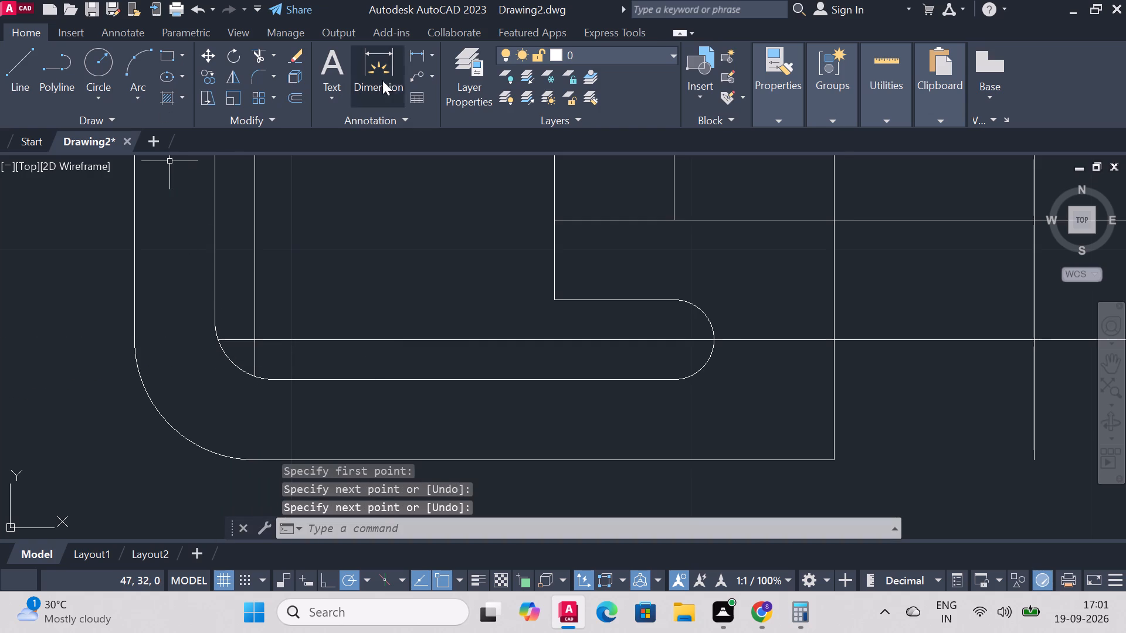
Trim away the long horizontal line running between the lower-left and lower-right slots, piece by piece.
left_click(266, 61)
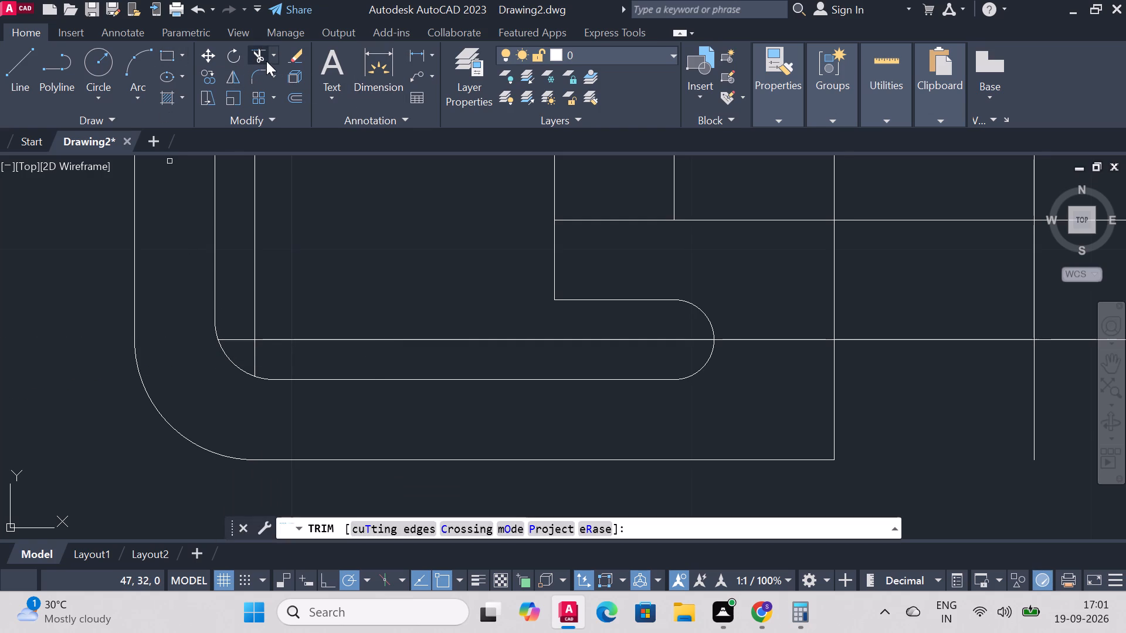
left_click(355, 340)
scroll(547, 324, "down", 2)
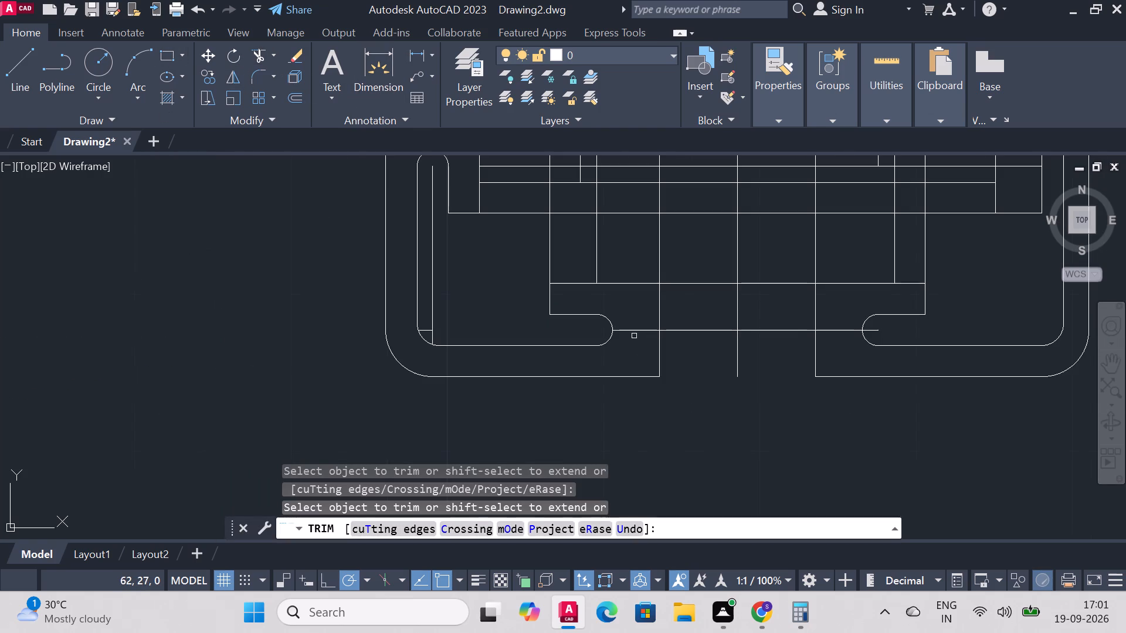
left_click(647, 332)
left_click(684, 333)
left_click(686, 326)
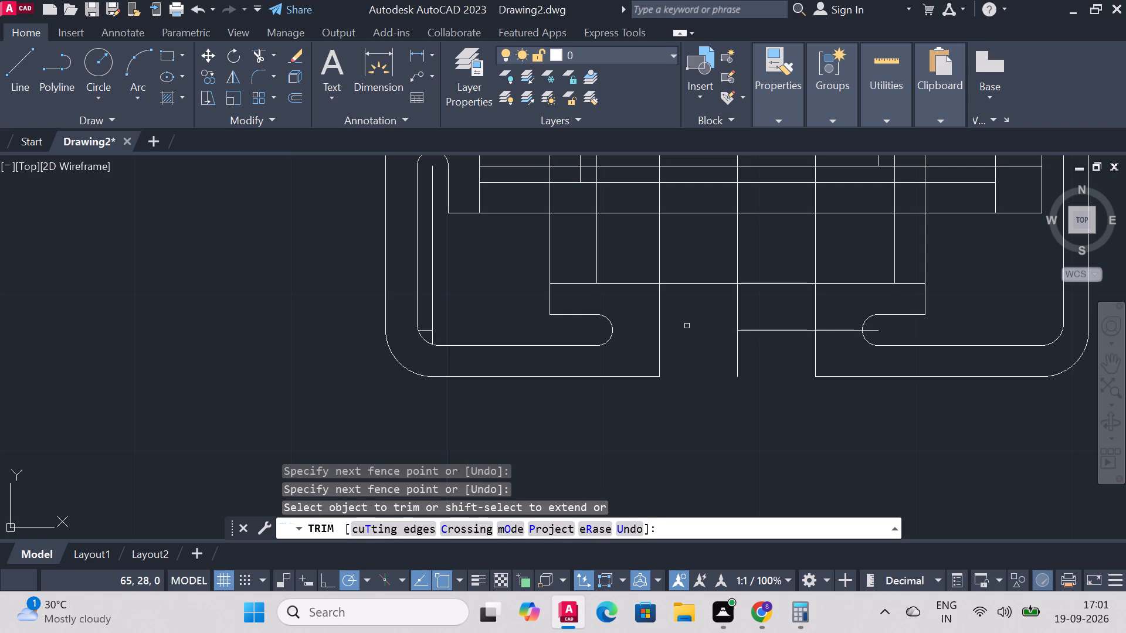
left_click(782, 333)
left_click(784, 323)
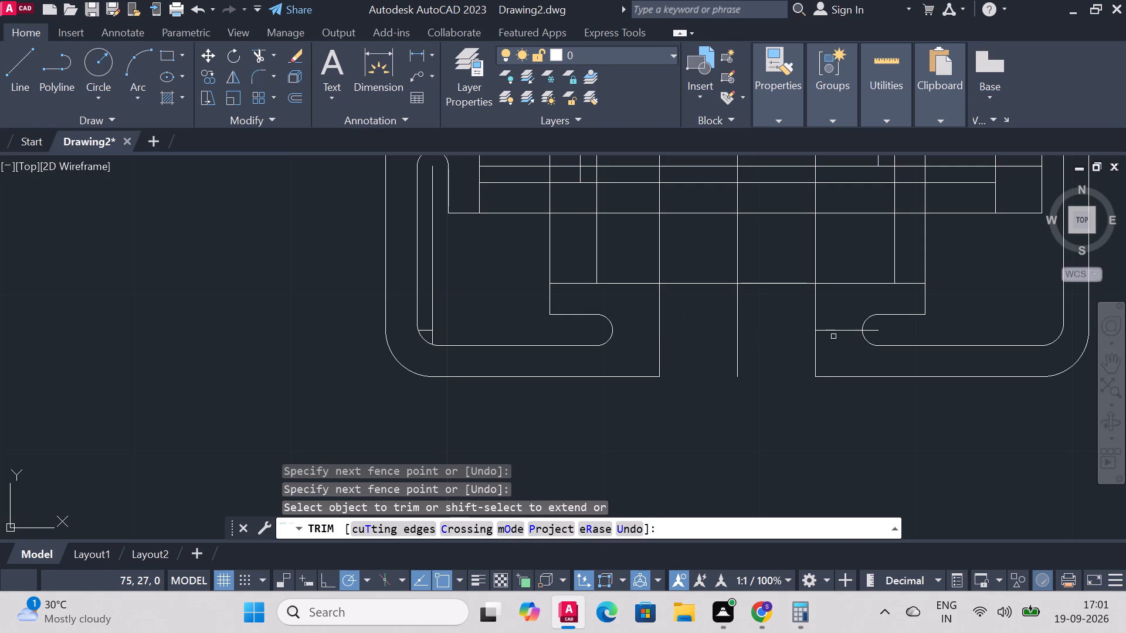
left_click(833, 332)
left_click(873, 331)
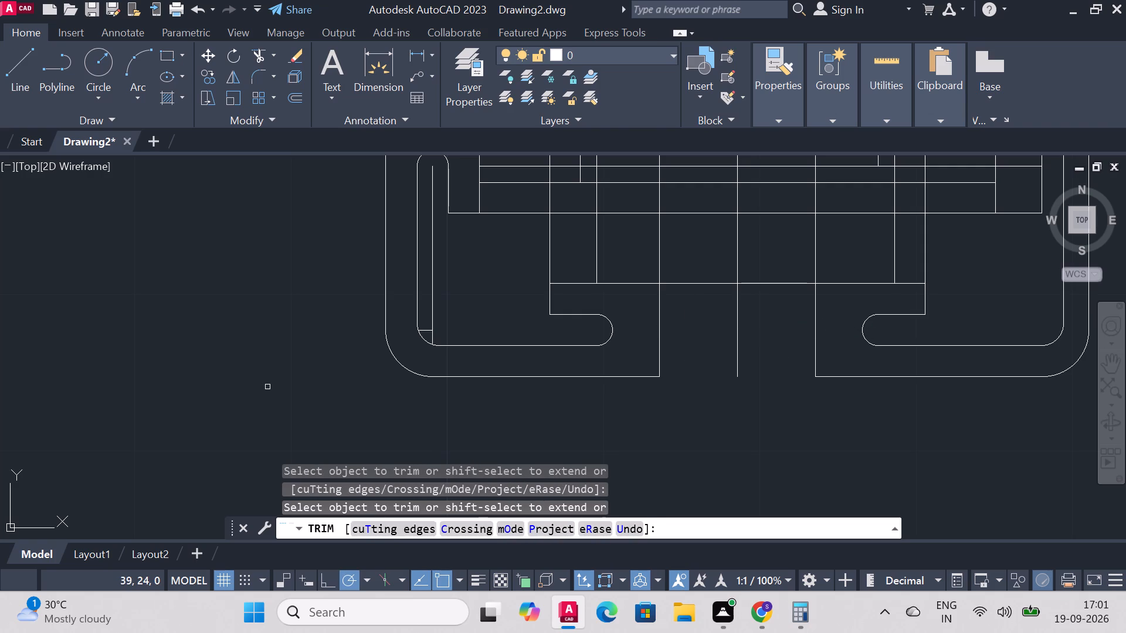
Draw a 39-unit horizontal line from the lower-left slot's vertical centreline toward the lower-right slot, continuing about 8 units up to the inner corner.
left_click(11, 62)
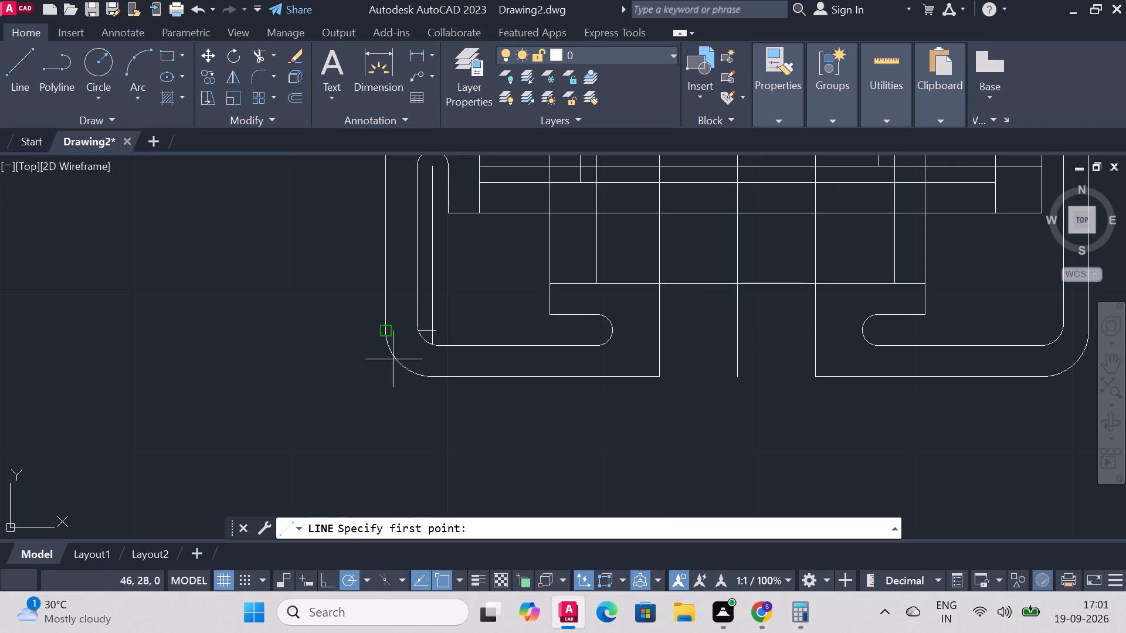
left_click(434, 331)
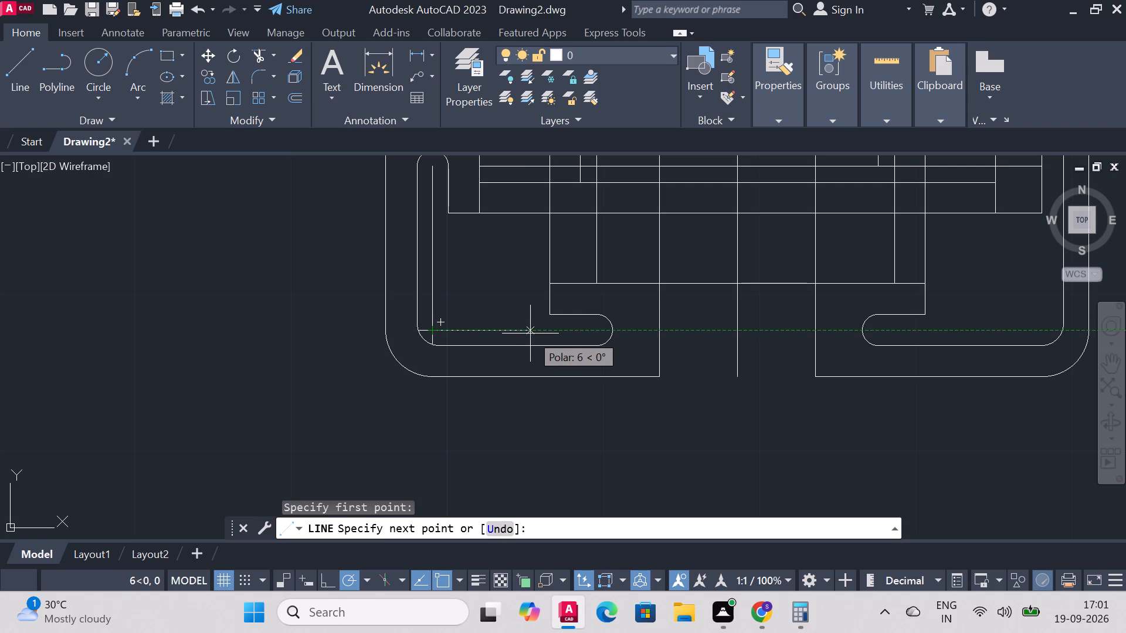
key("3")
key("9")
key("Return")
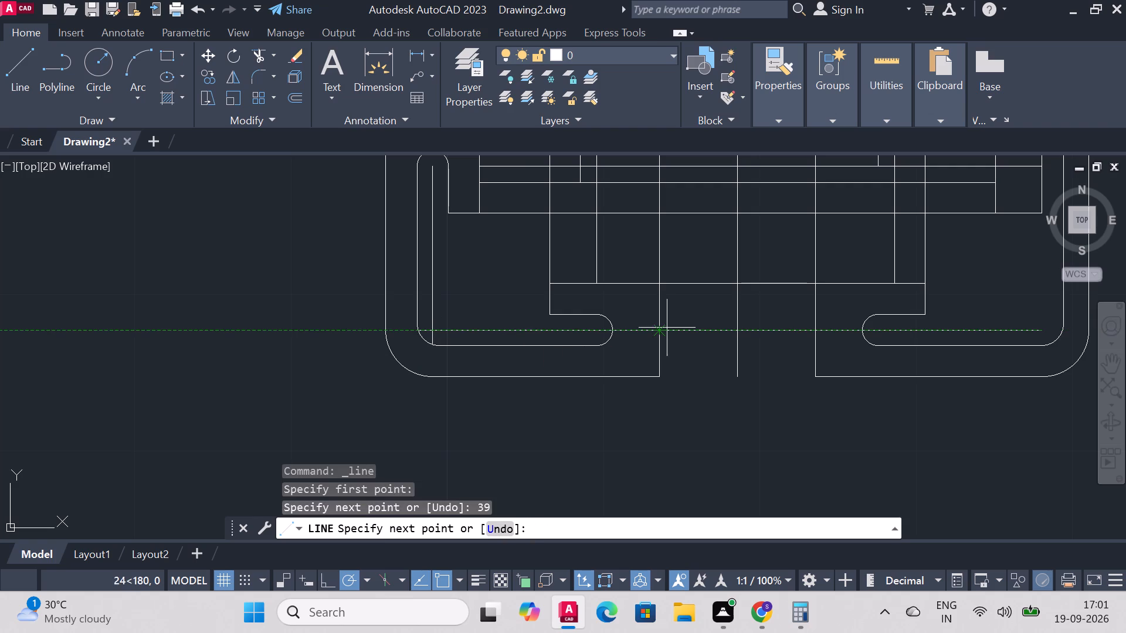
scroll(1040, 253, "down", 3)
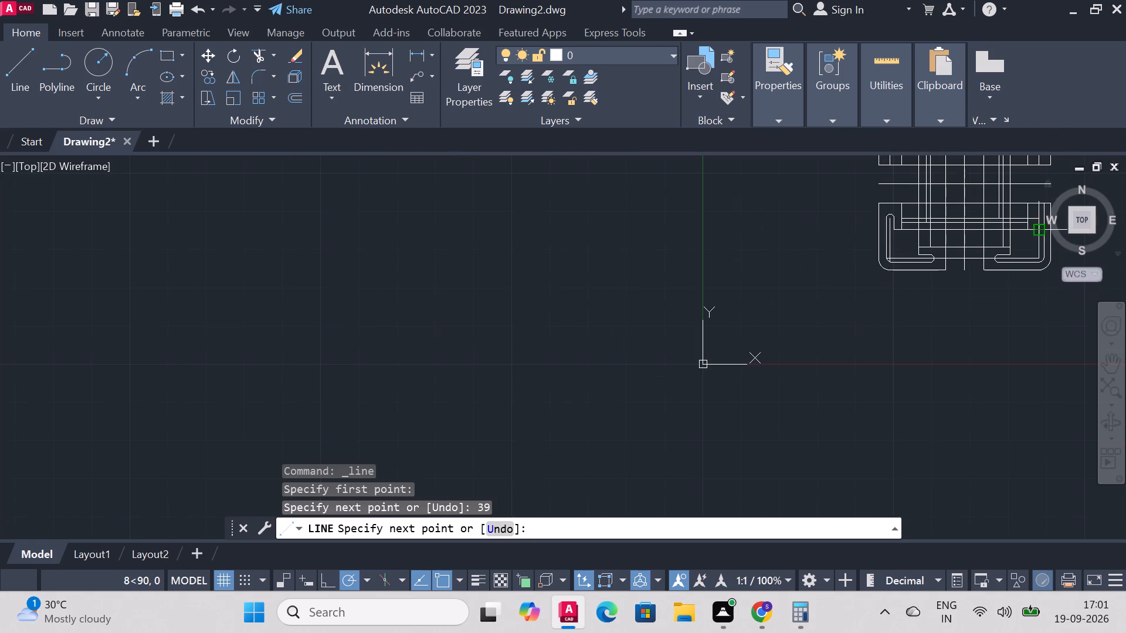
scroll(1037, 231, "up", 4)
left_click(1026, 222)
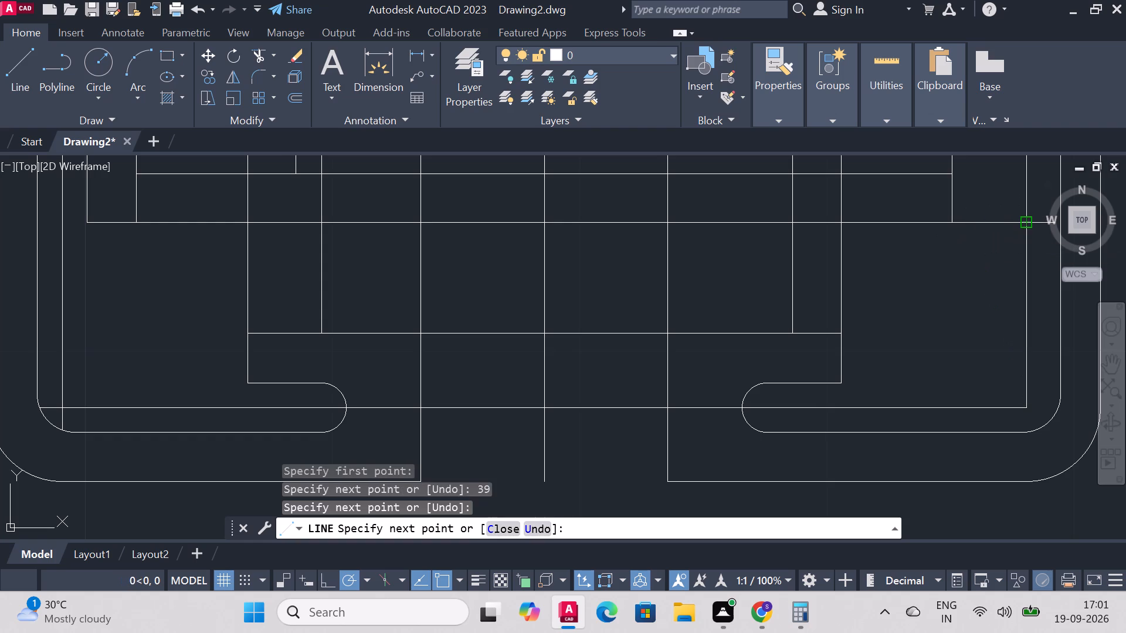
right_click(1023, 224)
left_click(1038, 237)
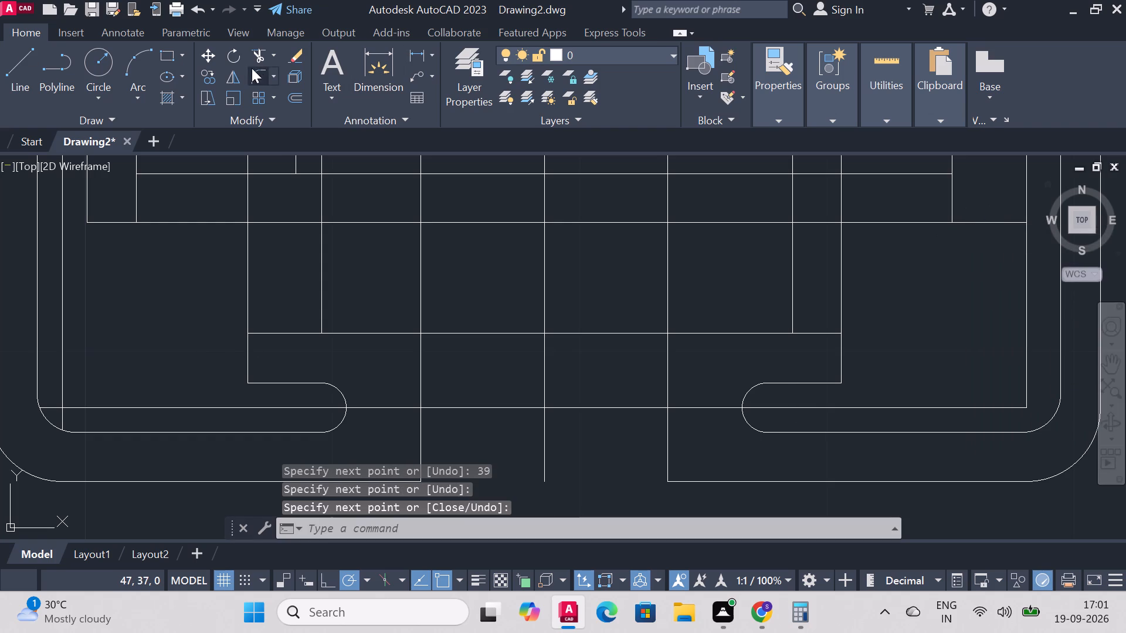
Trim away the horizontal centreline across both lower slots and the vertical centreline inside the lower-left slot.
left_click(256, 52)
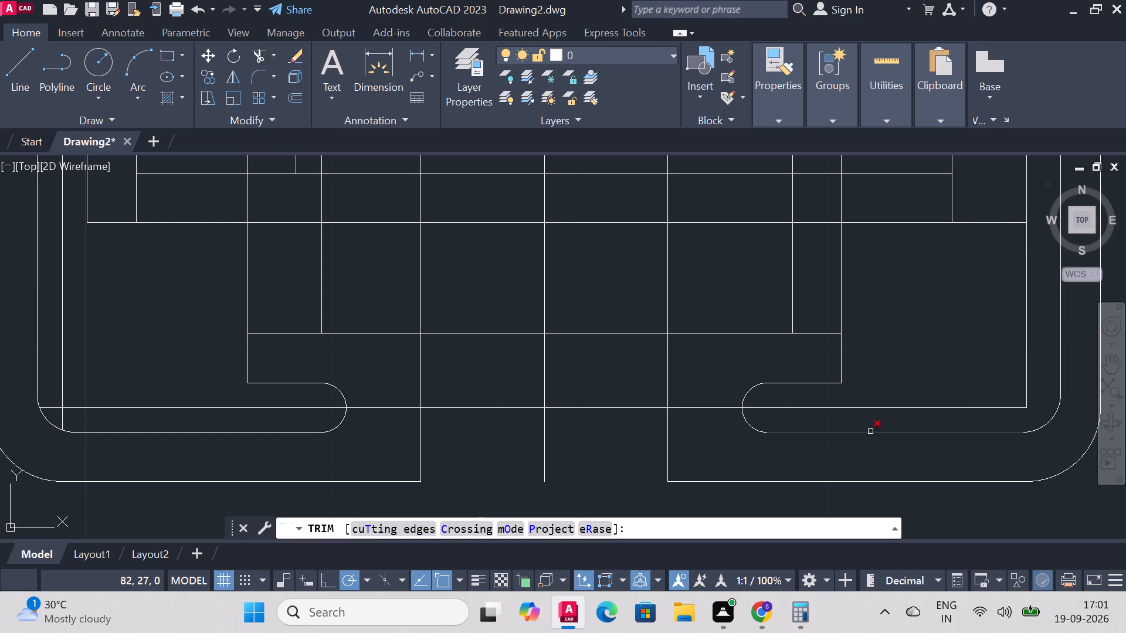
left_click(874, 409)
left_click(698, 409)
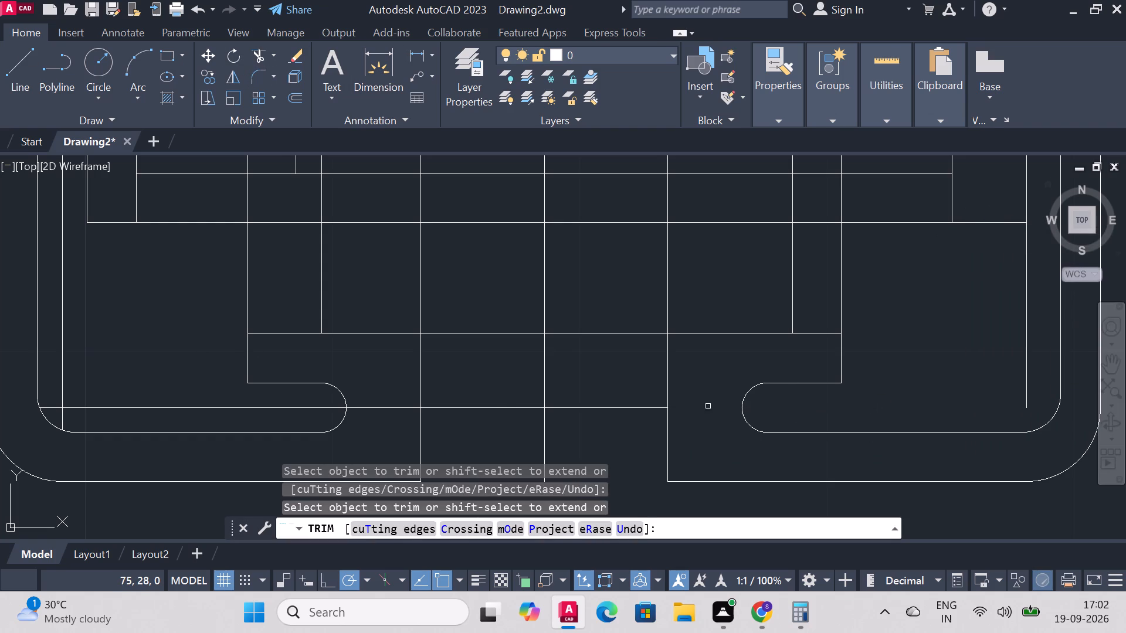
left_click(378, 409)
left_click(313, 410)
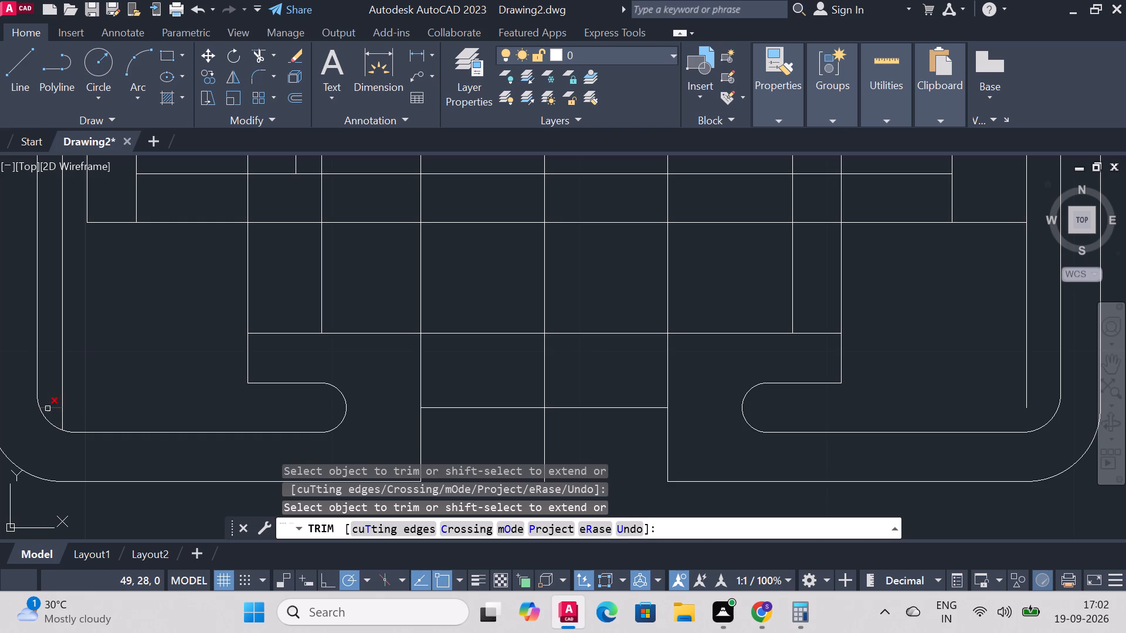
left_click(48, 409)
left_click(58, 399)
left_click(65, 395)
scroll(74, 389, "down", 3)
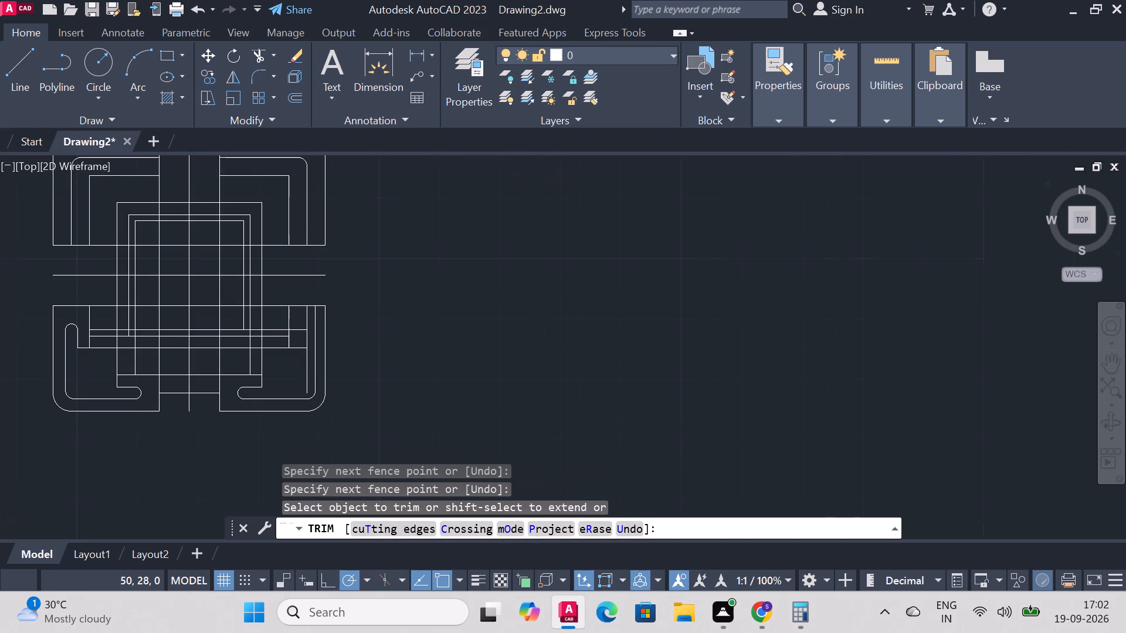
scroll(265, 378, "up", 1)
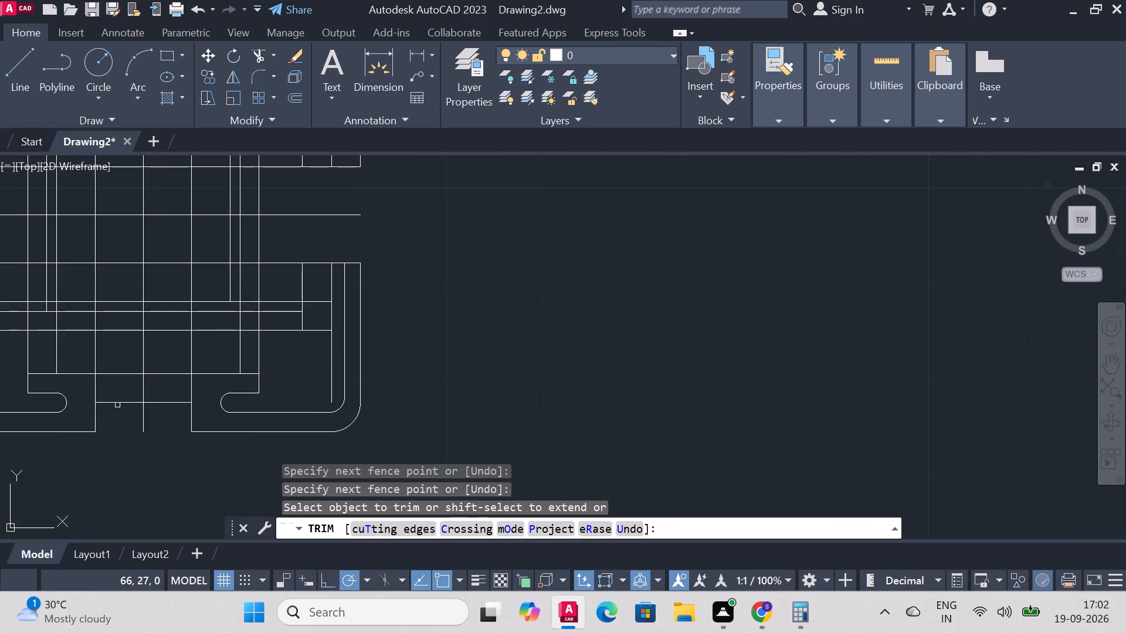
left_click(118, 404)
left_click(160, 402)
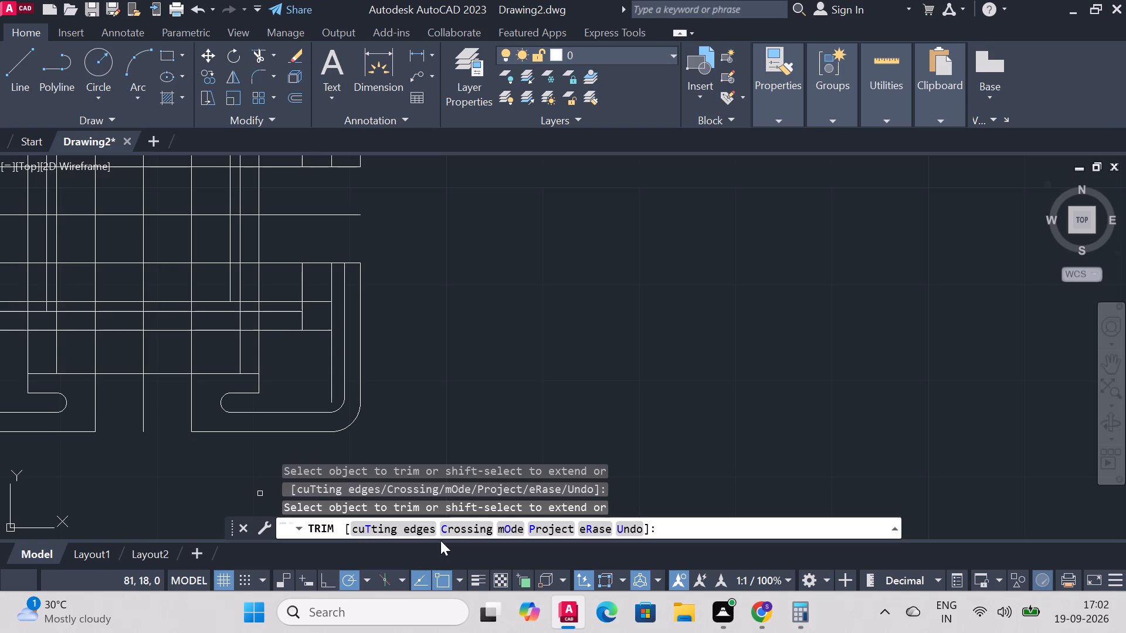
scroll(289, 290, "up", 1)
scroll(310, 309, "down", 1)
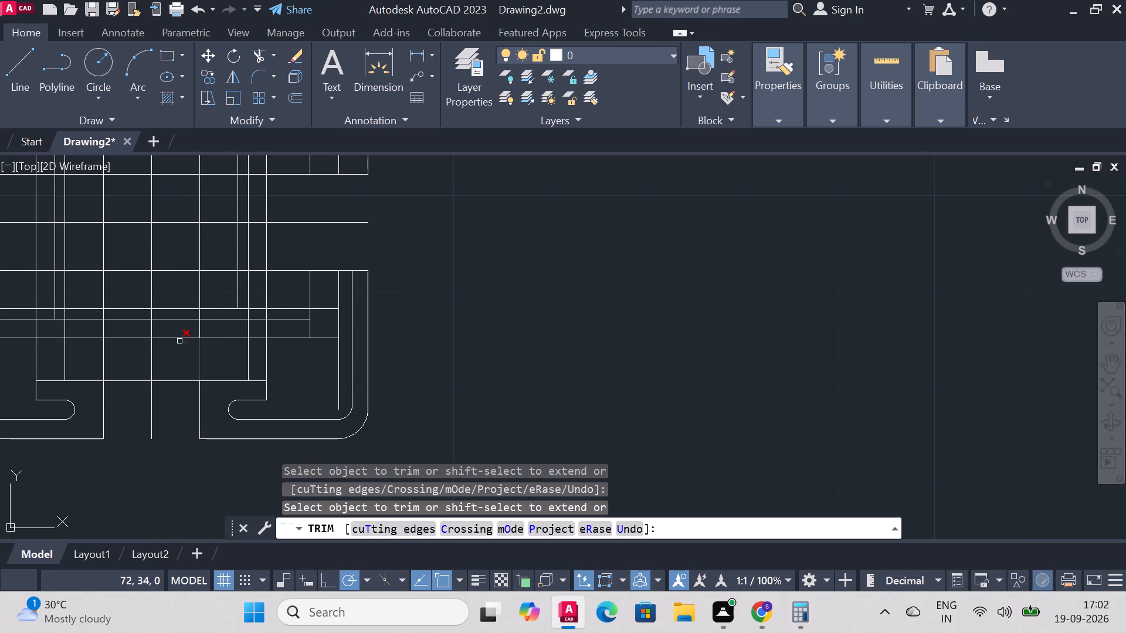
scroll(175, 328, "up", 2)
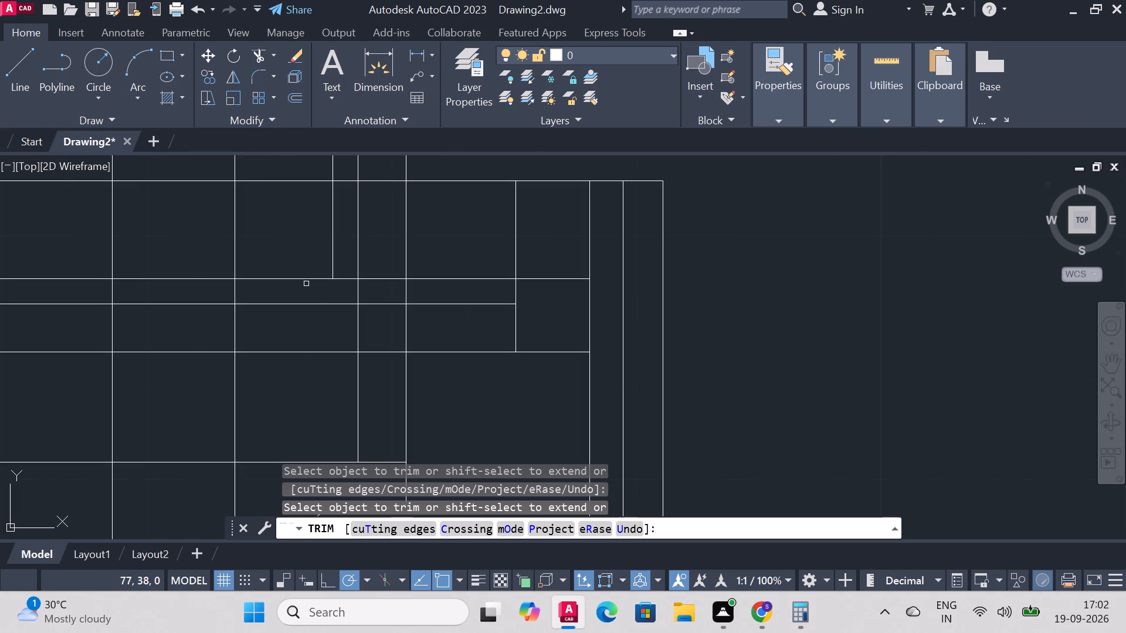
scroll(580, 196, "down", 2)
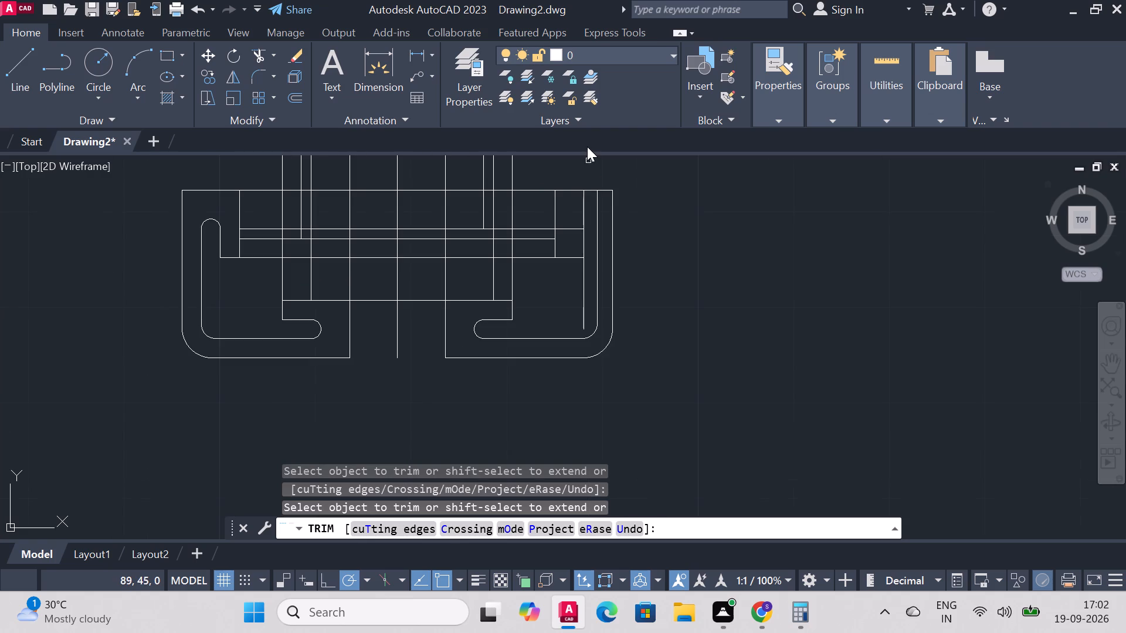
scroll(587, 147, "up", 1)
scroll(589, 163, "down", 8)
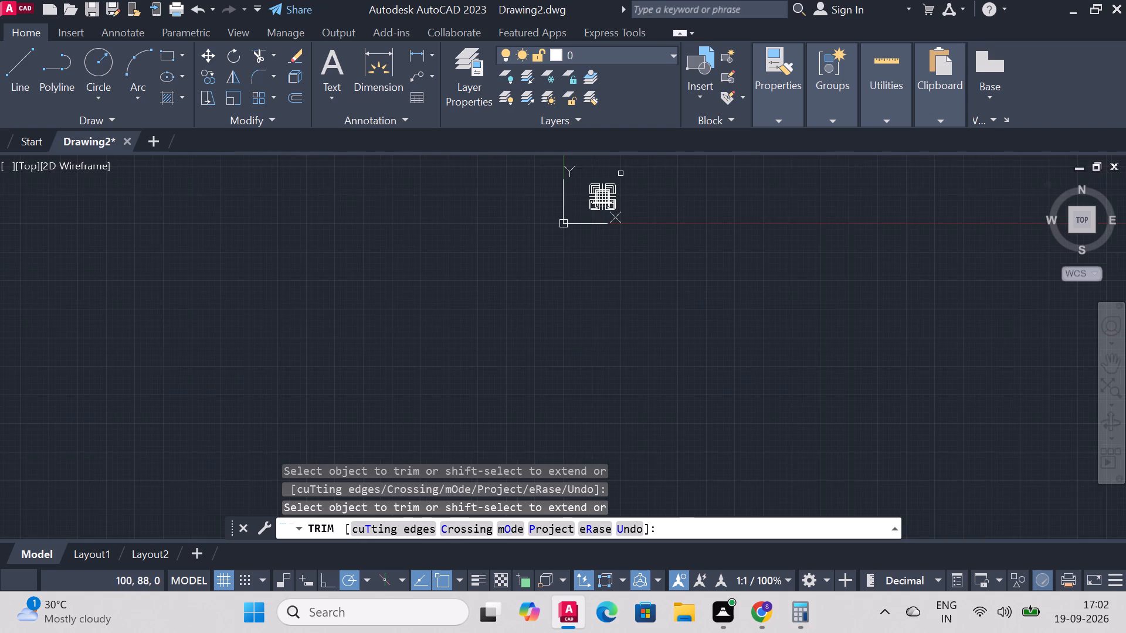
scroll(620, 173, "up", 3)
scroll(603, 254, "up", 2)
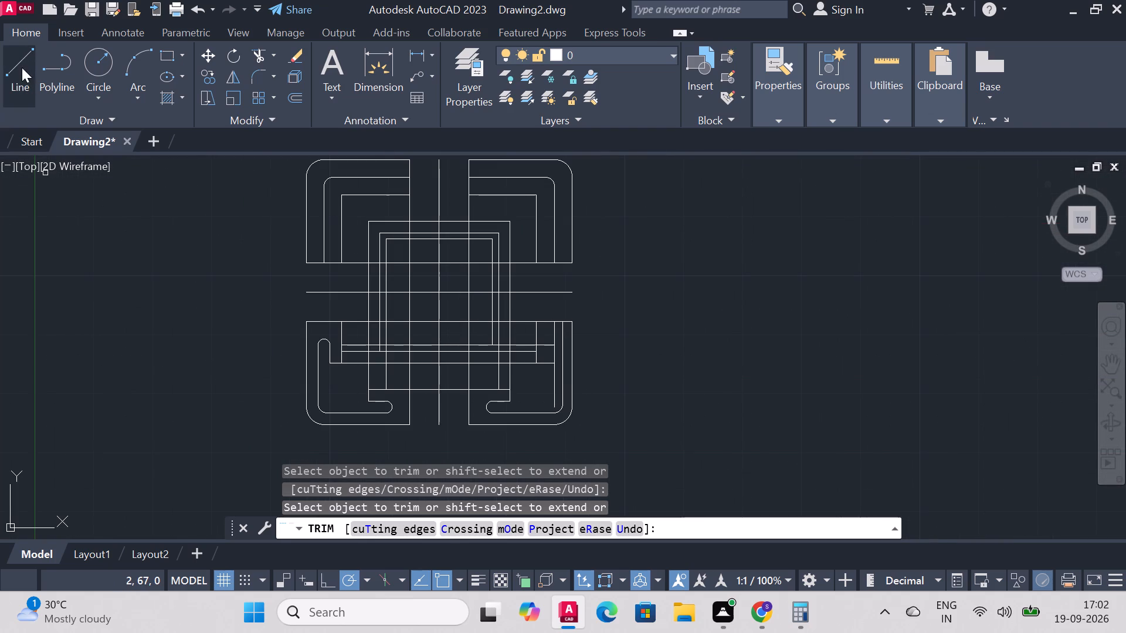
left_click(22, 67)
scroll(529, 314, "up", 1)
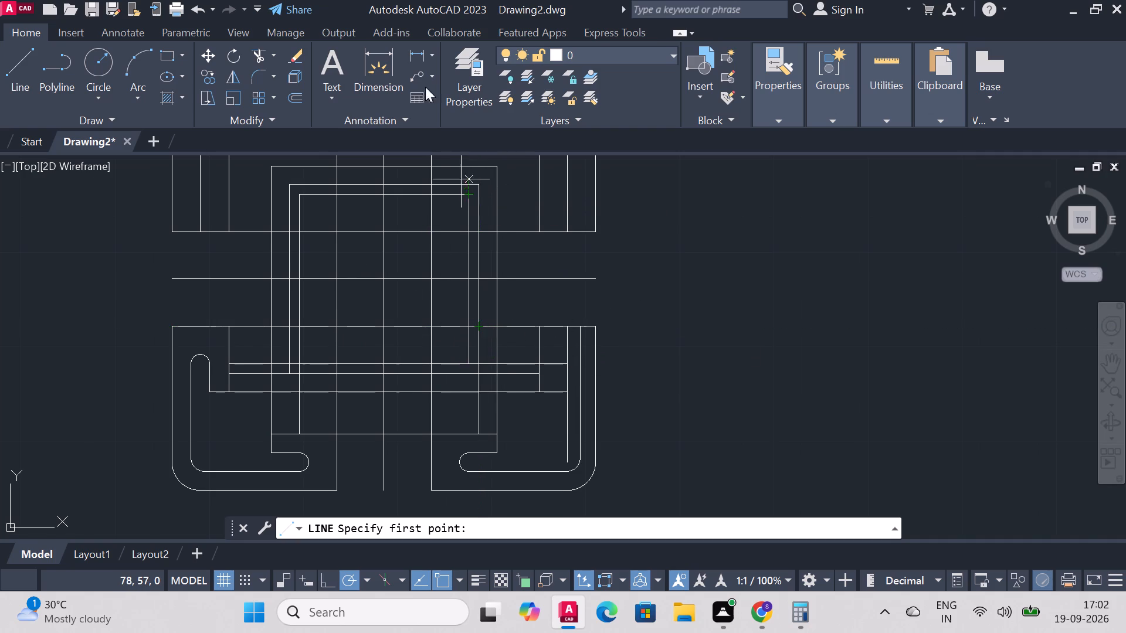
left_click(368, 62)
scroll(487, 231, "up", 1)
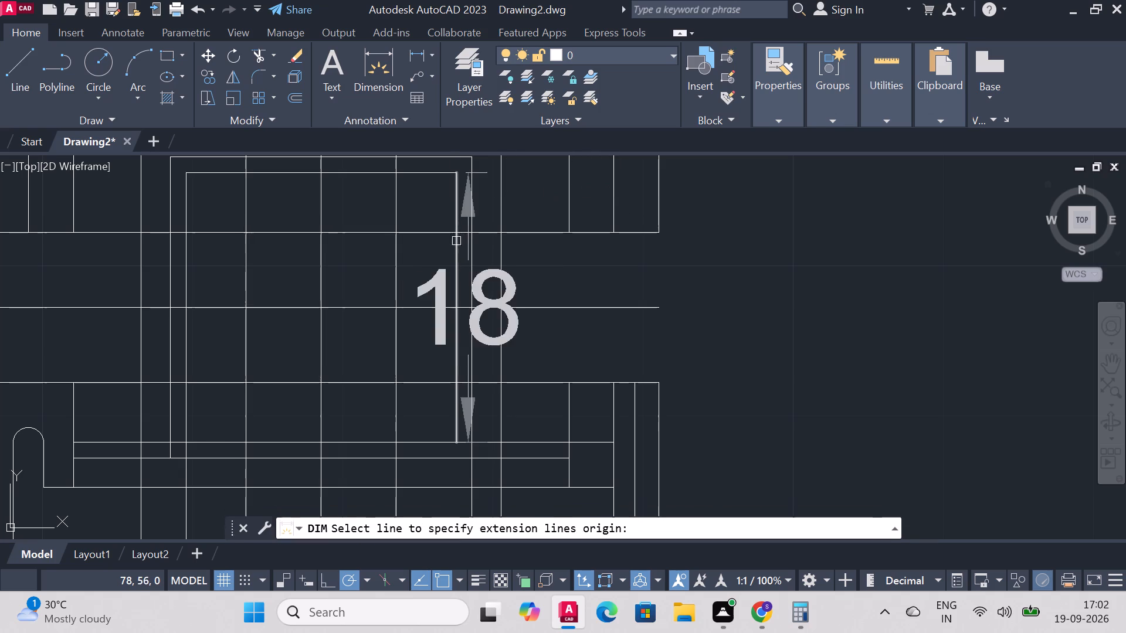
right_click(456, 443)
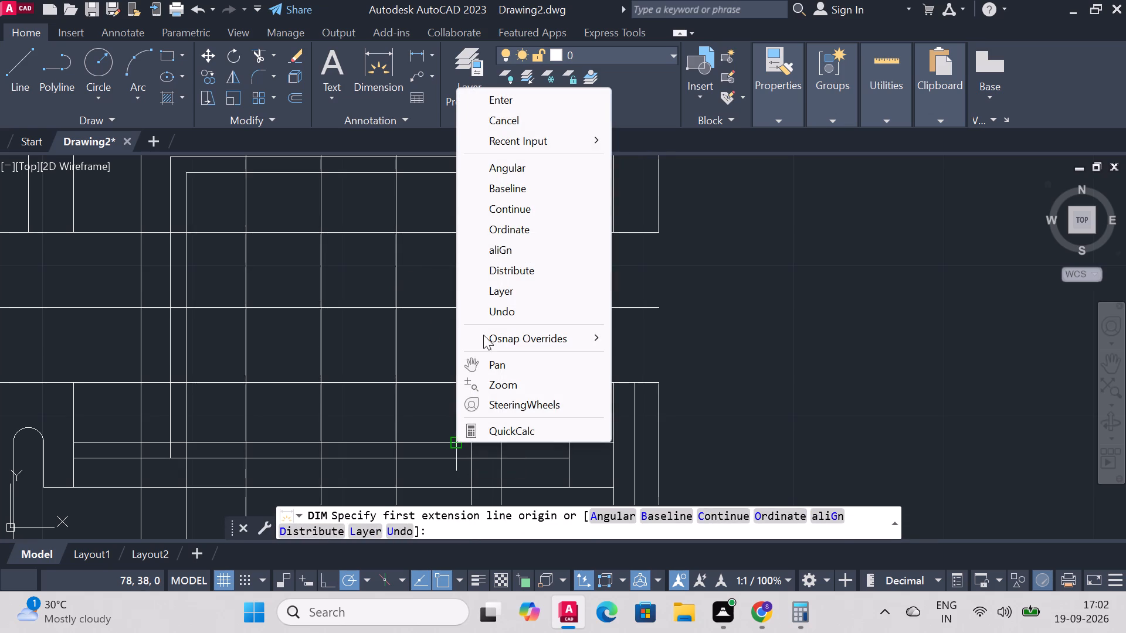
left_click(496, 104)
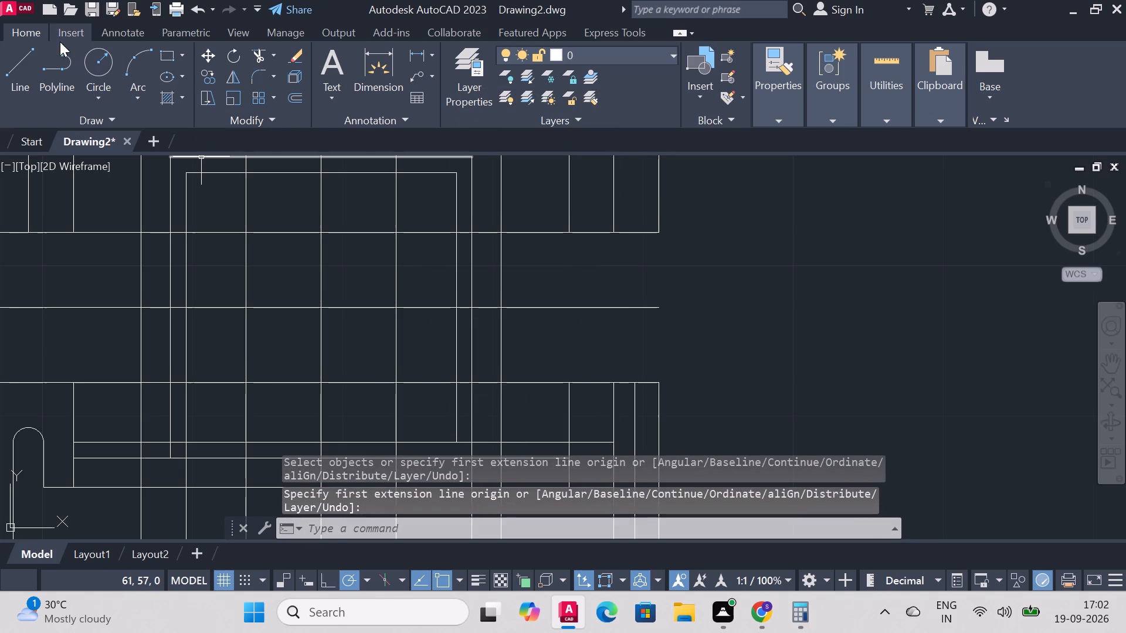
Draw a 39-unit horizontal line from the centre of the lower-left slot's upper rounded end to the lower-right slot's vertical line.
left_click(23, 47)
scroll(611, 360, "down", 2)
scroll(567, 382, "up", 1)
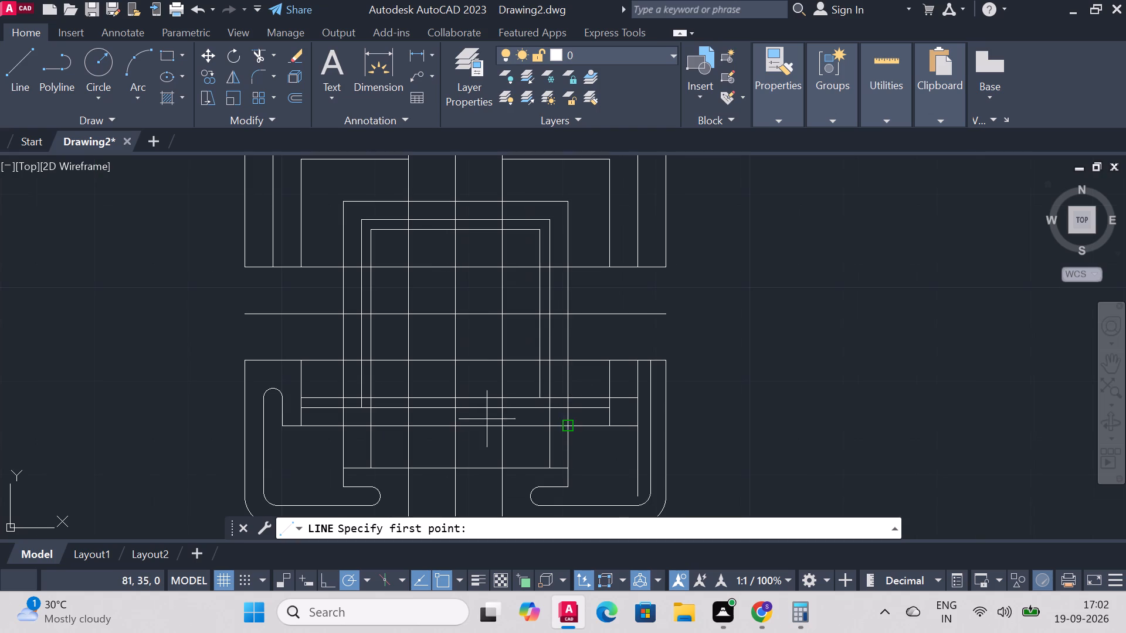
left_click(272, 395)
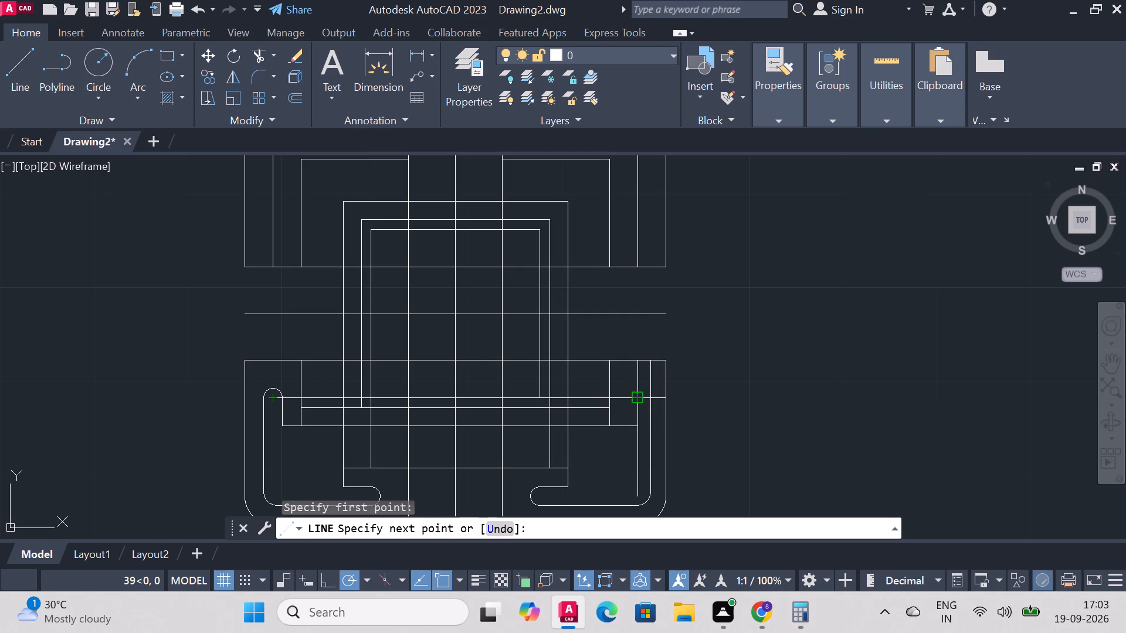
left_click(637, 398)
right_click(637, 398)
left_click(684, 199)
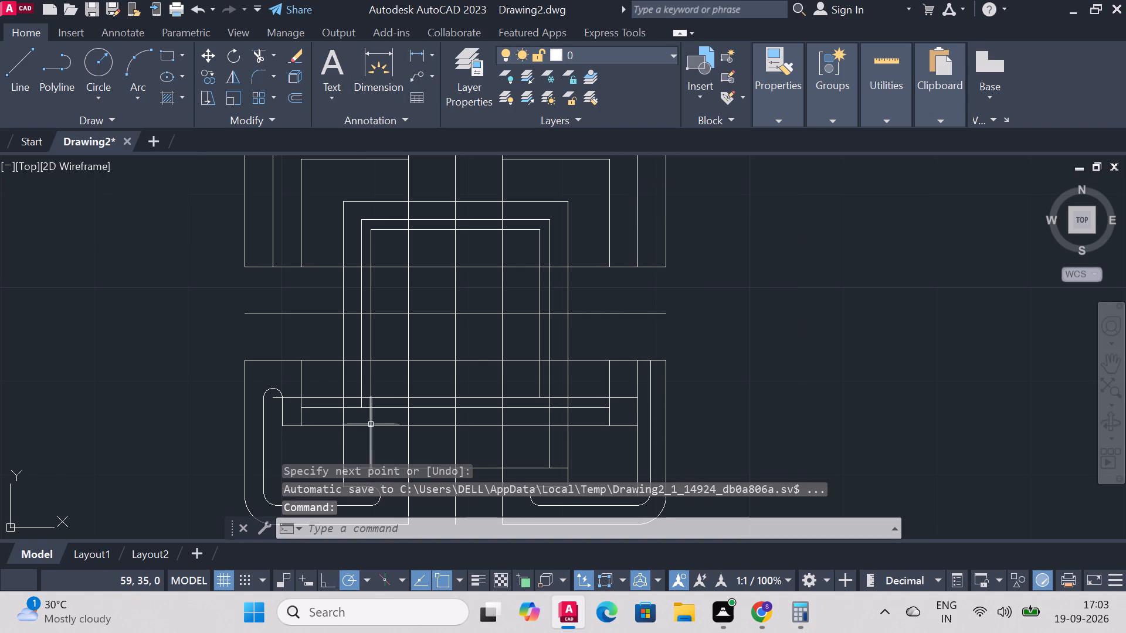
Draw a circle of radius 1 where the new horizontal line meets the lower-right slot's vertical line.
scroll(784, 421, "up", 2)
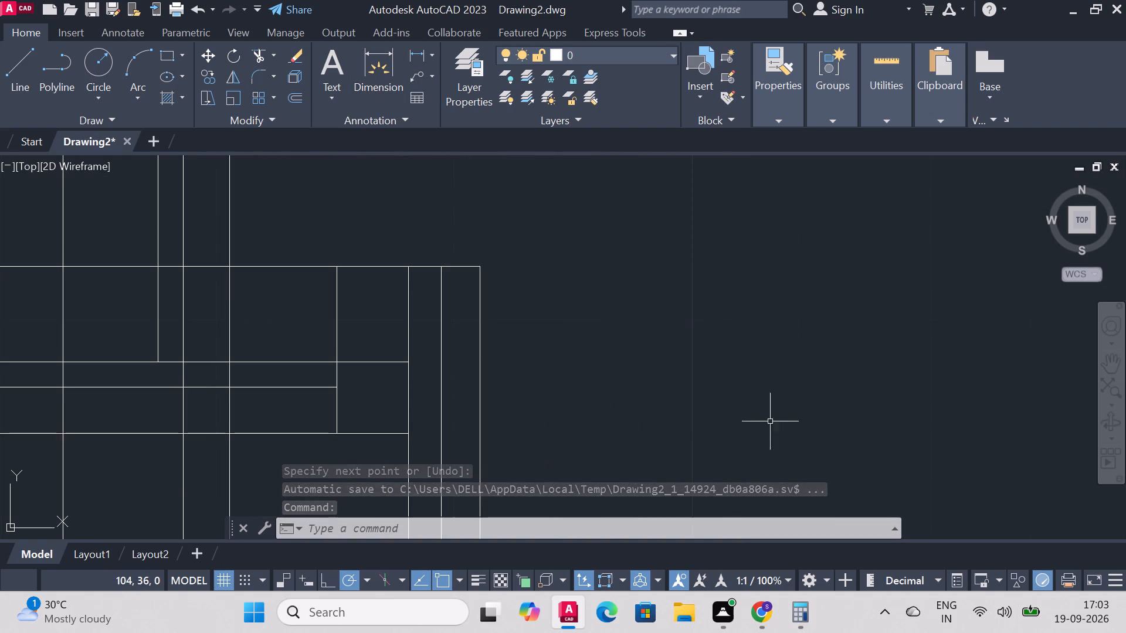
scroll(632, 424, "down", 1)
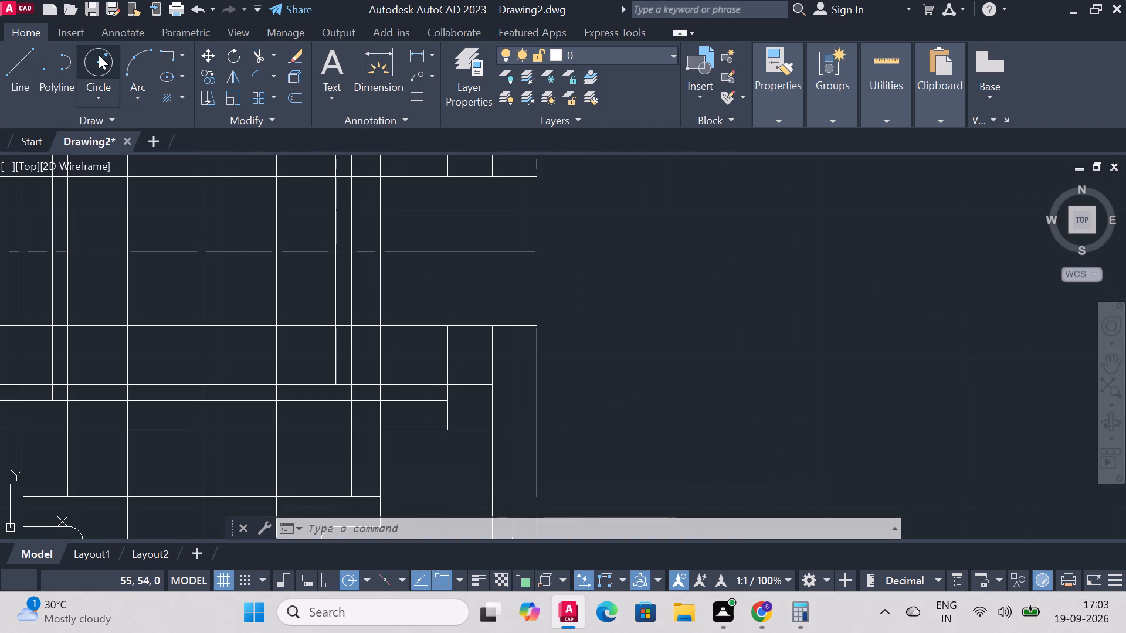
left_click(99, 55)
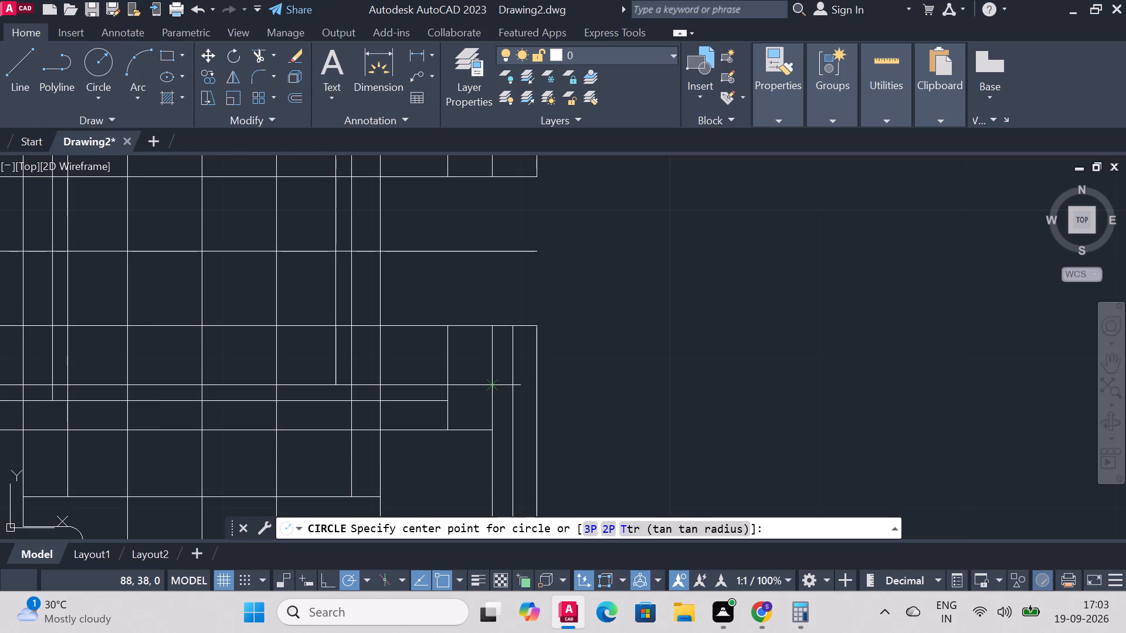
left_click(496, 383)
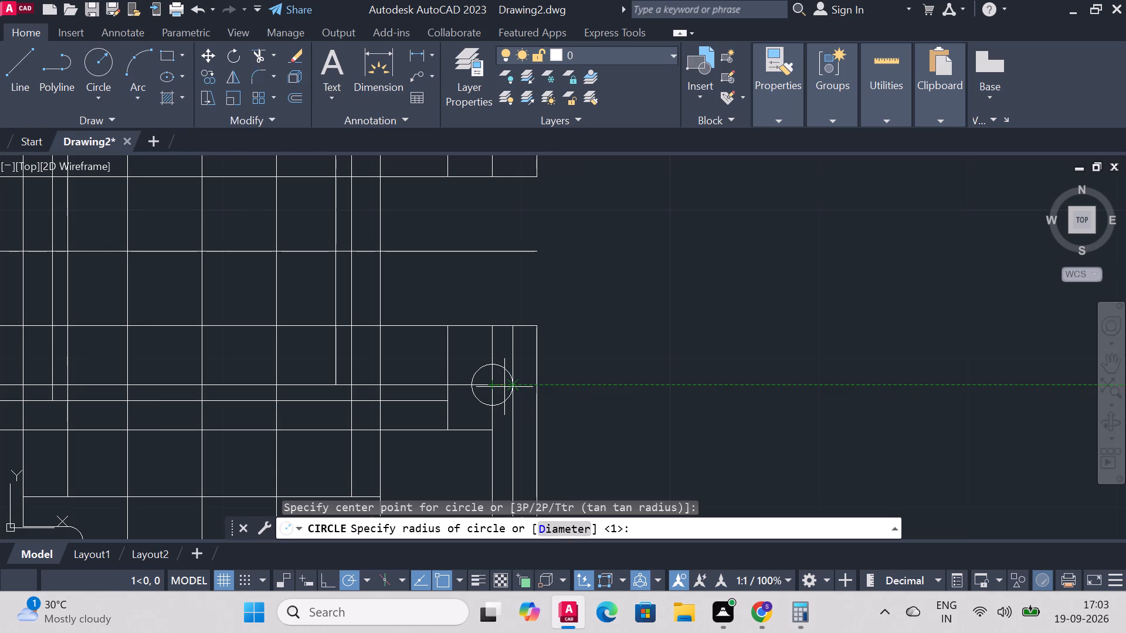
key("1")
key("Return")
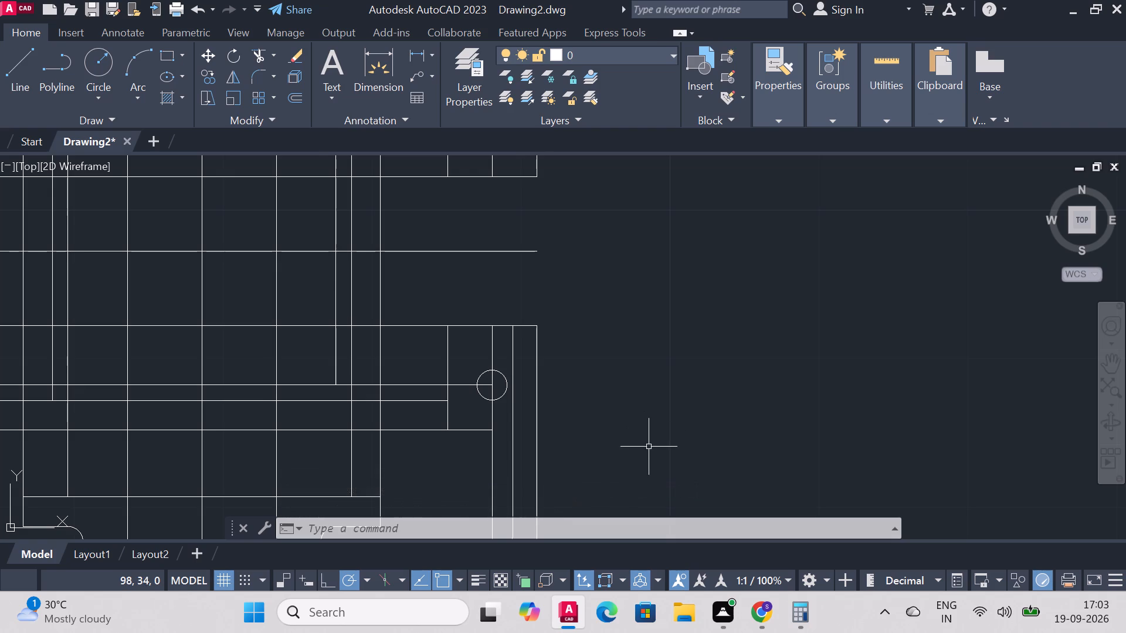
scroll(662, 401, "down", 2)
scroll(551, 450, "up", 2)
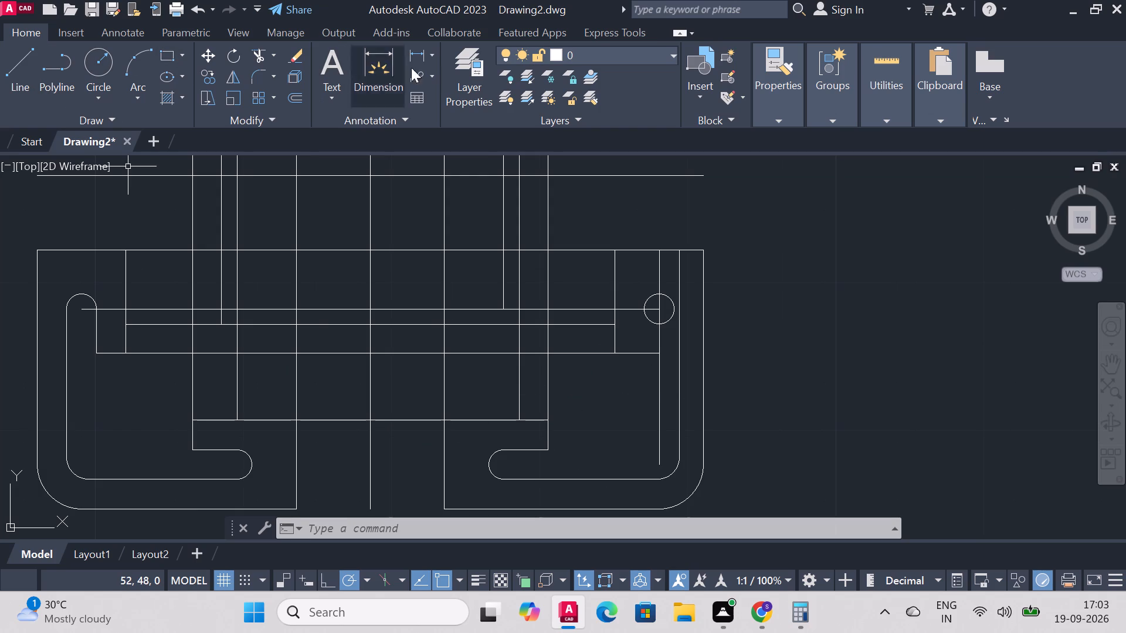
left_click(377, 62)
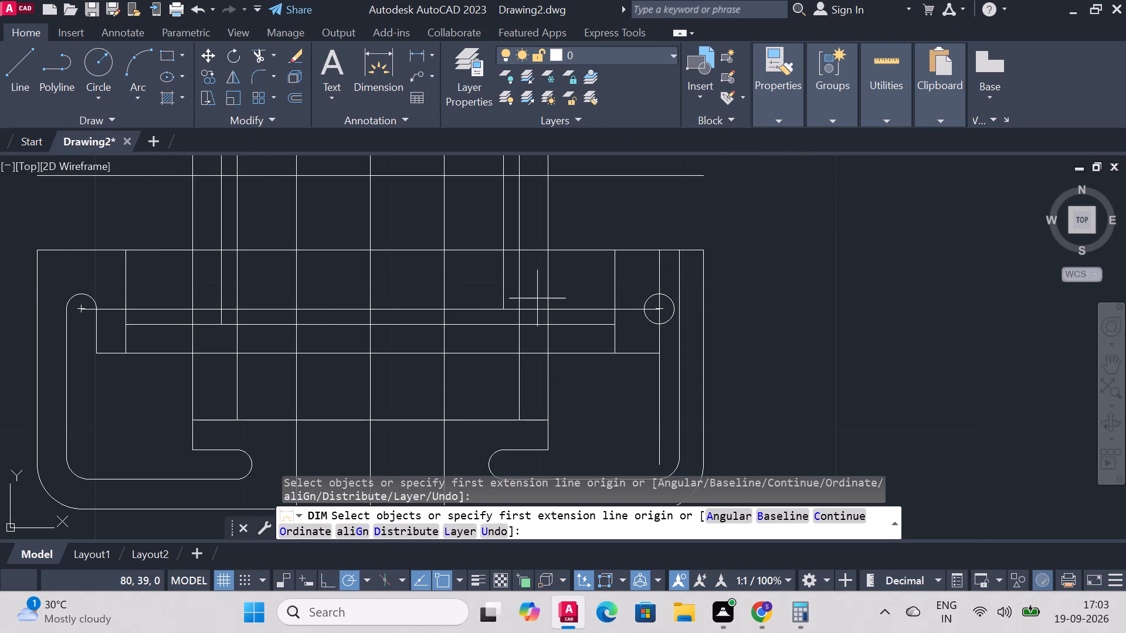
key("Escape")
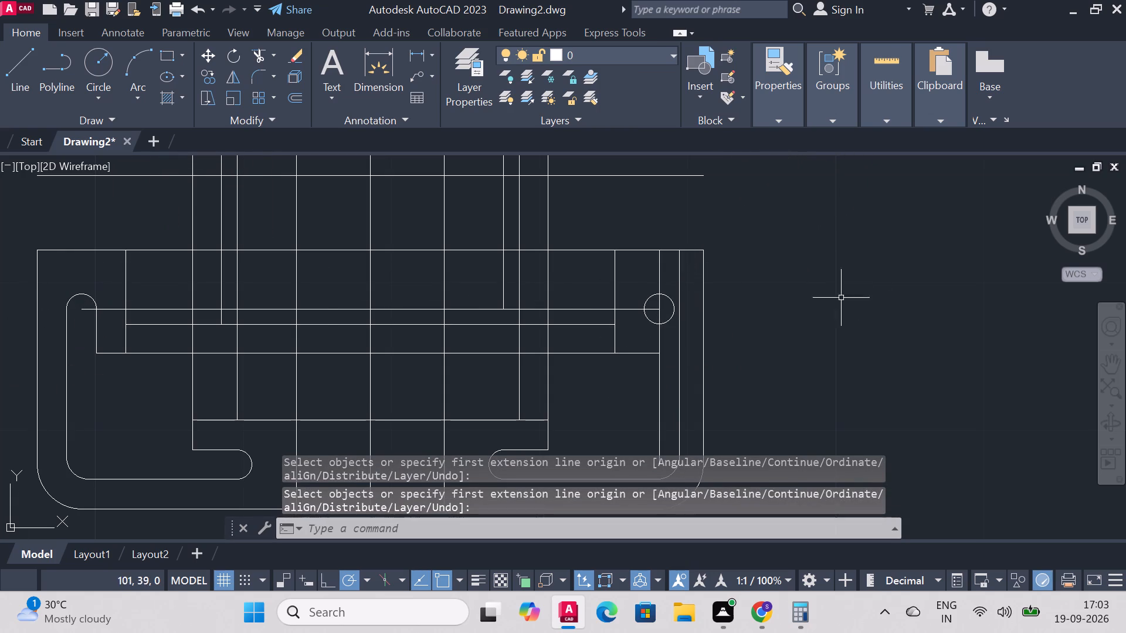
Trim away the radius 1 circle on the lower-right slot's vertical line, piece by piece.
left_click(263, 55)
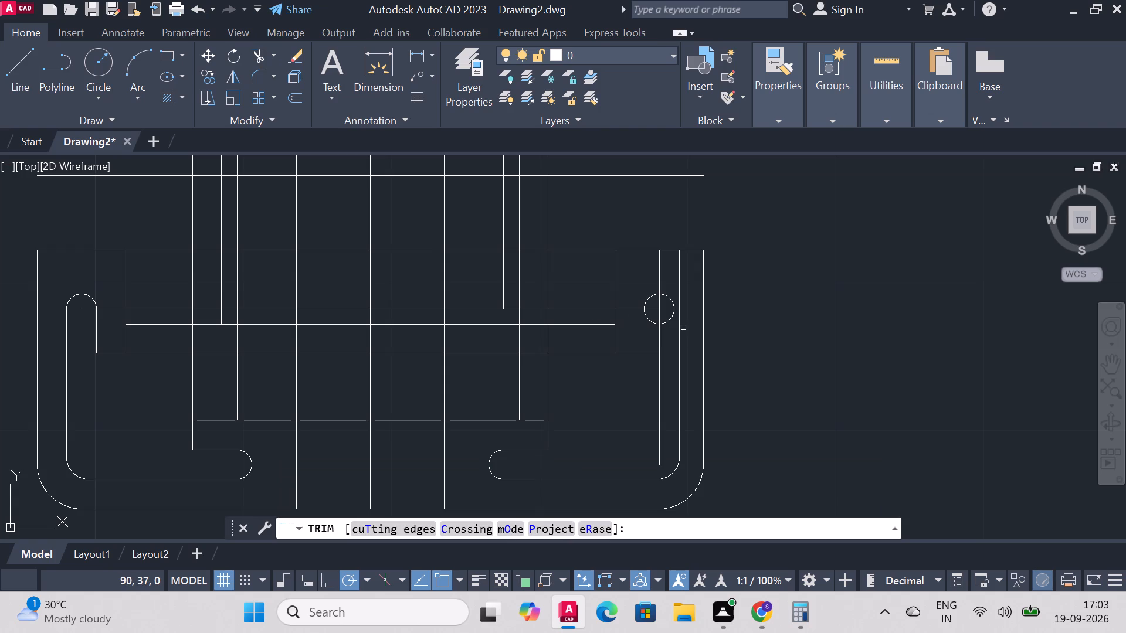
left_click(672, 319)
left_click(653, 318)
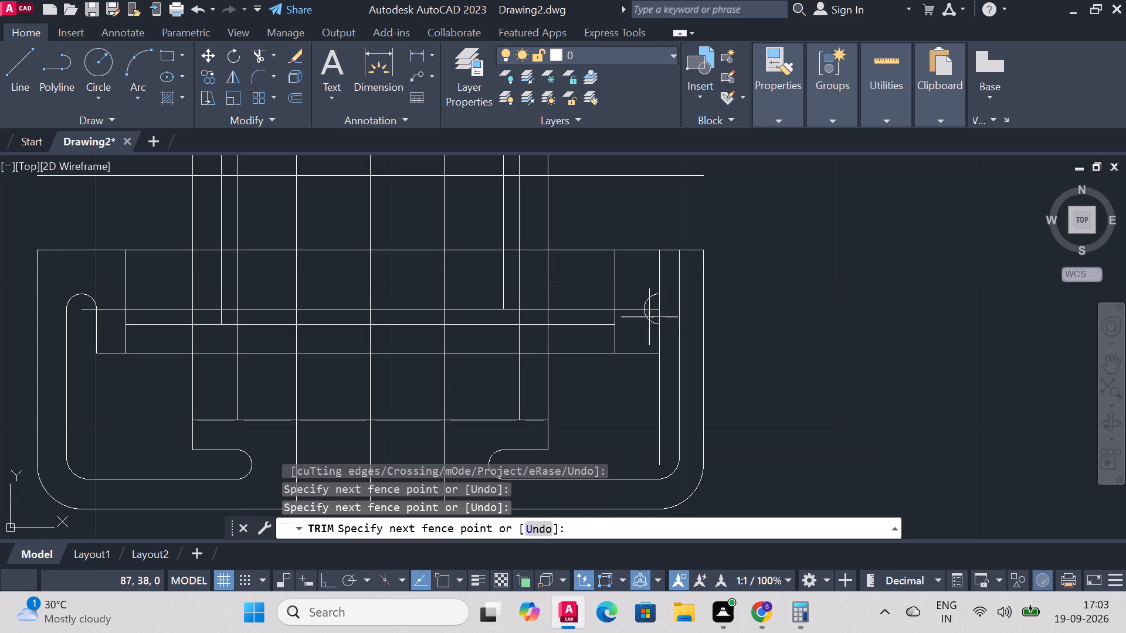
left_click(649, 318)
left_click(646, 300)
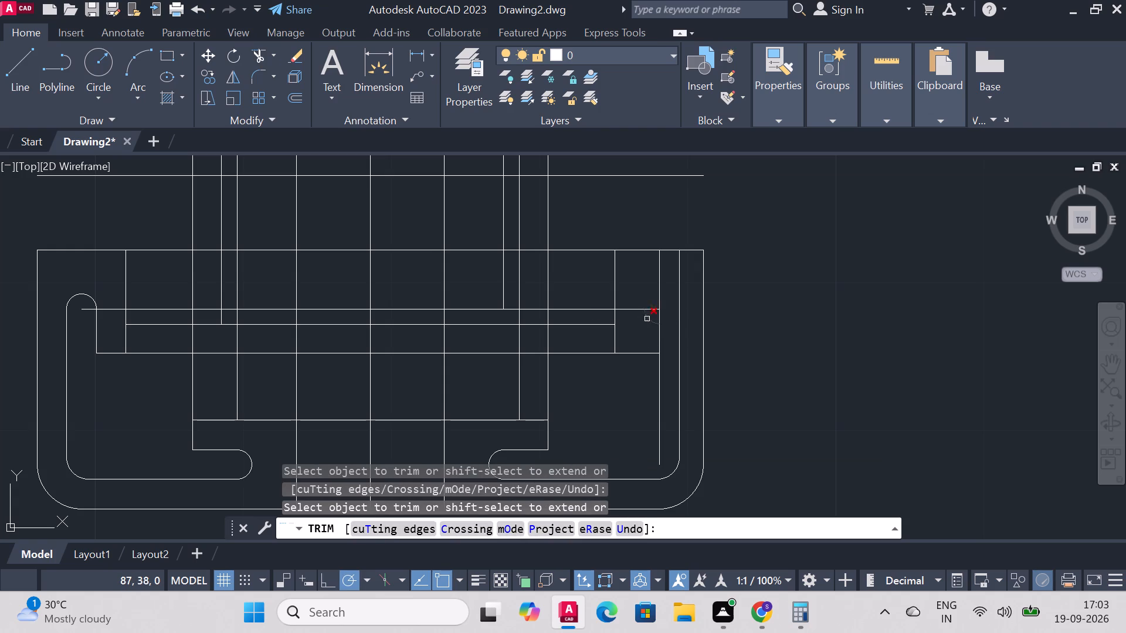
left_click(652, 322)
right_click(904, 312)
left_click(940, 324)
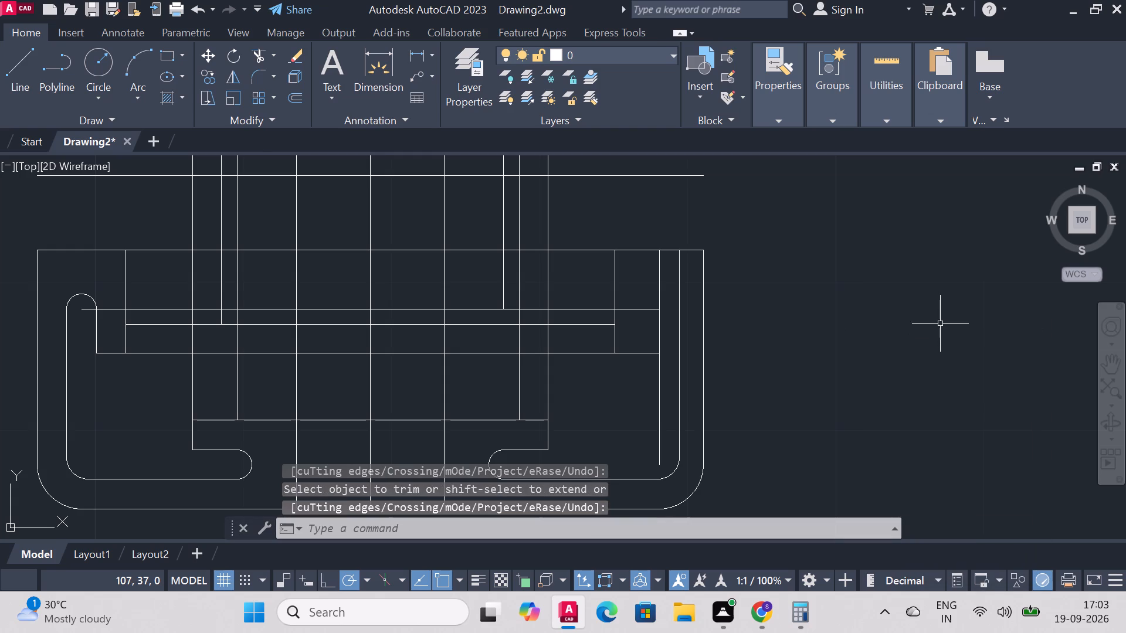
Draw a circle of radius 1 centred where the long horizontal line ends on the lower-right slot's vertical line.
left_click(101, 65)
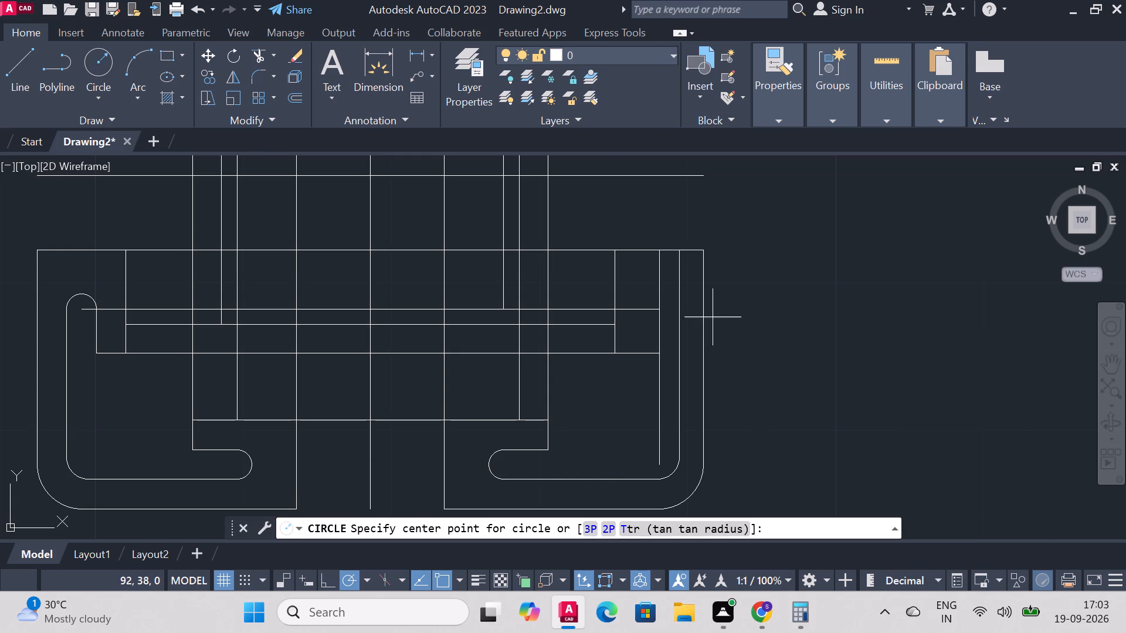
left_click(659, 309)
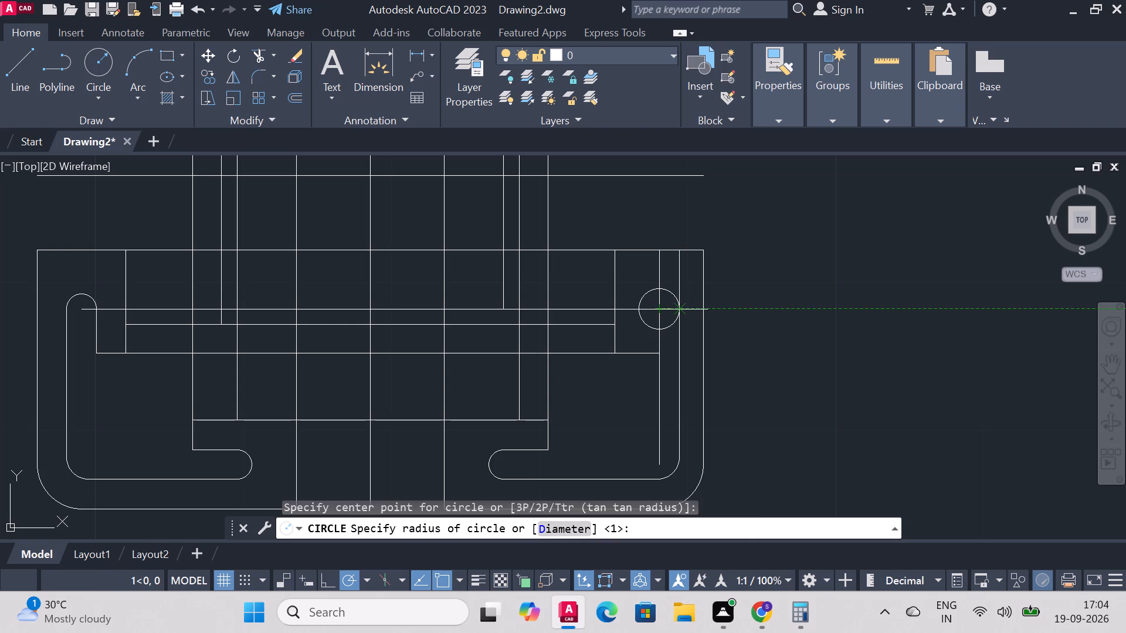
key("r")
key("Return")
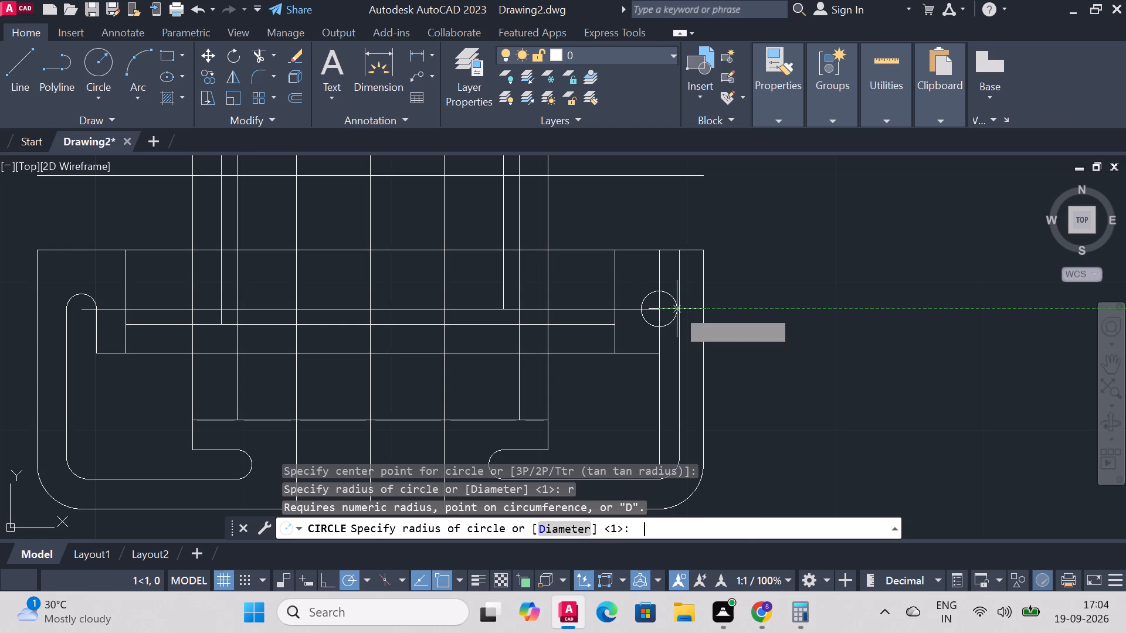
key("1")
key("Return")
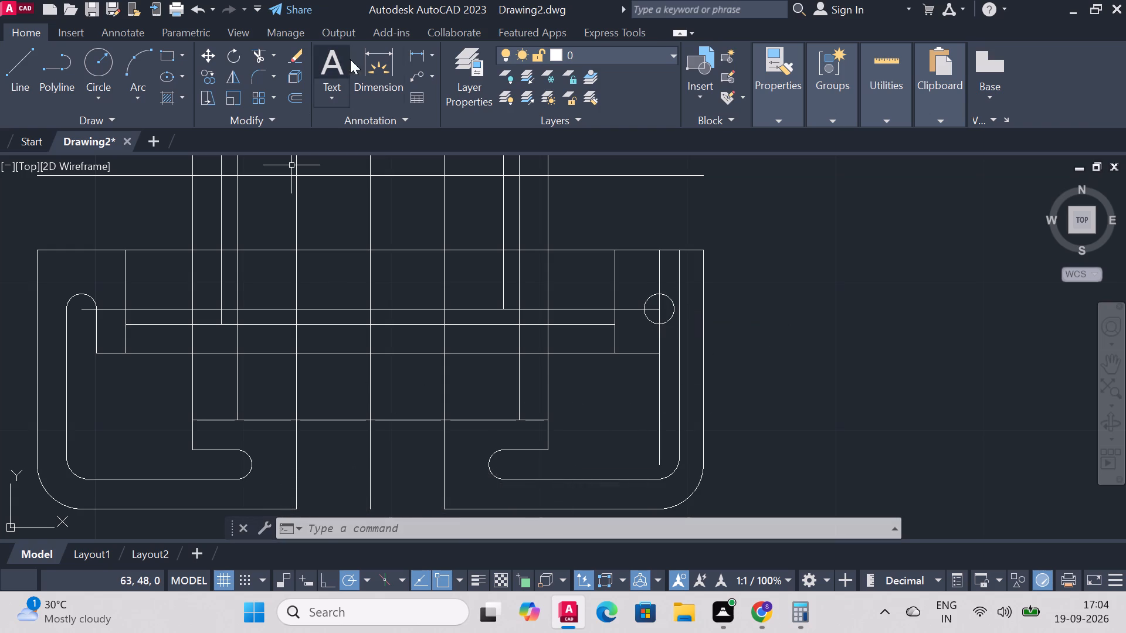
Check the radius of the lower-right slot's inner rounded end with the Dimension tool, without placing a dimension.
left_click(382, 62)
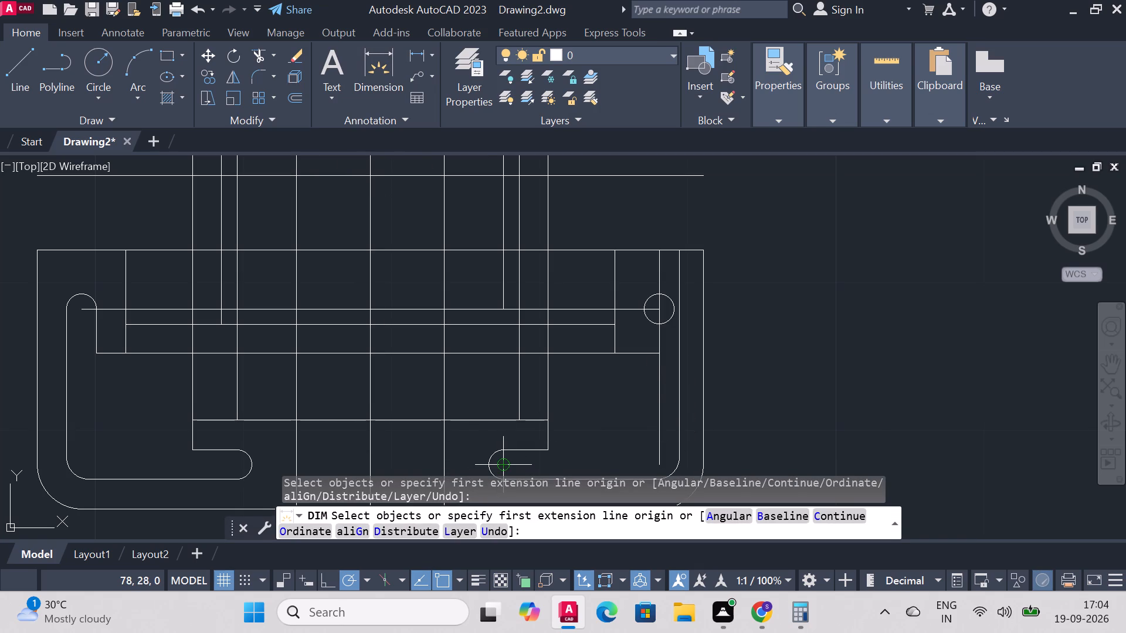
scroll(527, 240, "down", 2)
scroll(479, 276, "up", 3)
scroll(526, 346, "down", 4)
scroll(533, 337, "up", 4)
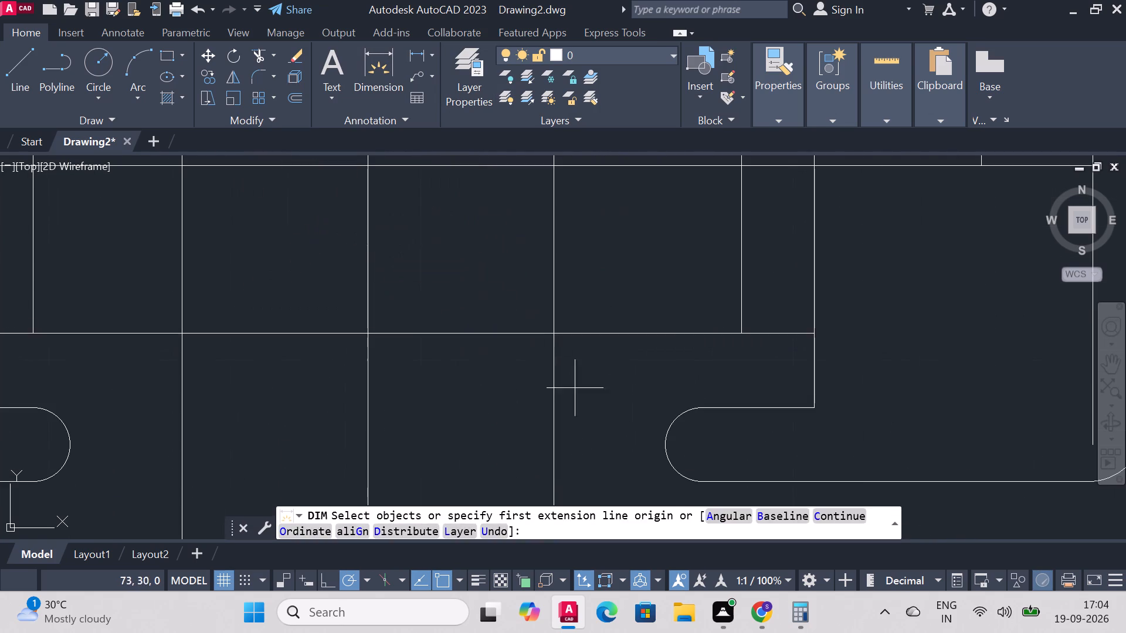
scroll(653, 357, "down", 4)
scroll(647, 419, "up", 3)
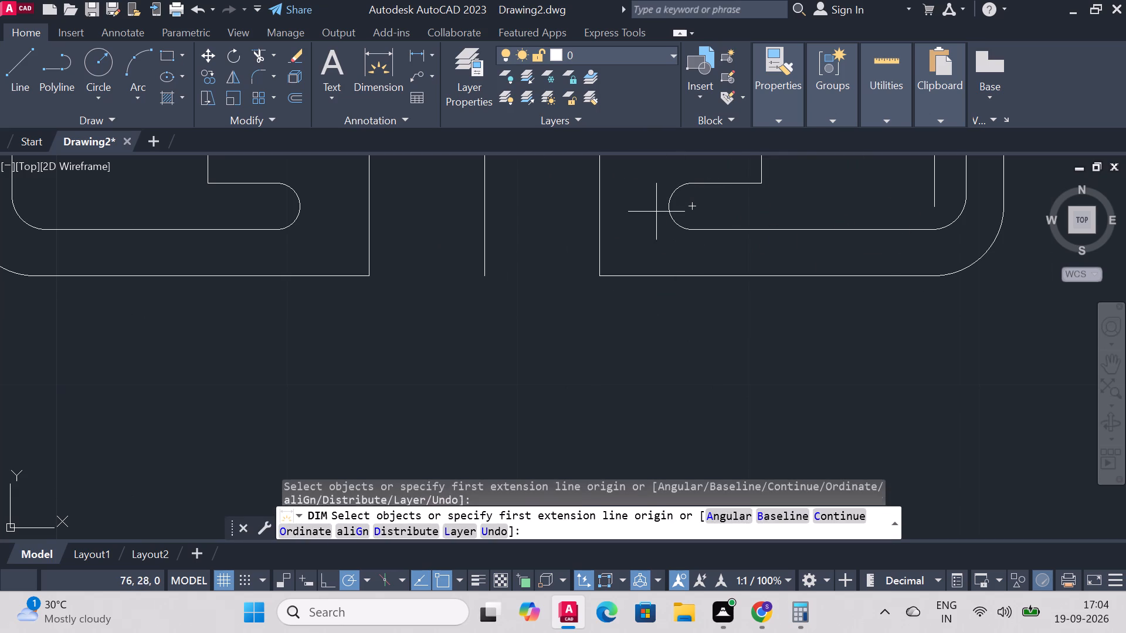
scroll(669, 210, "down", 1)
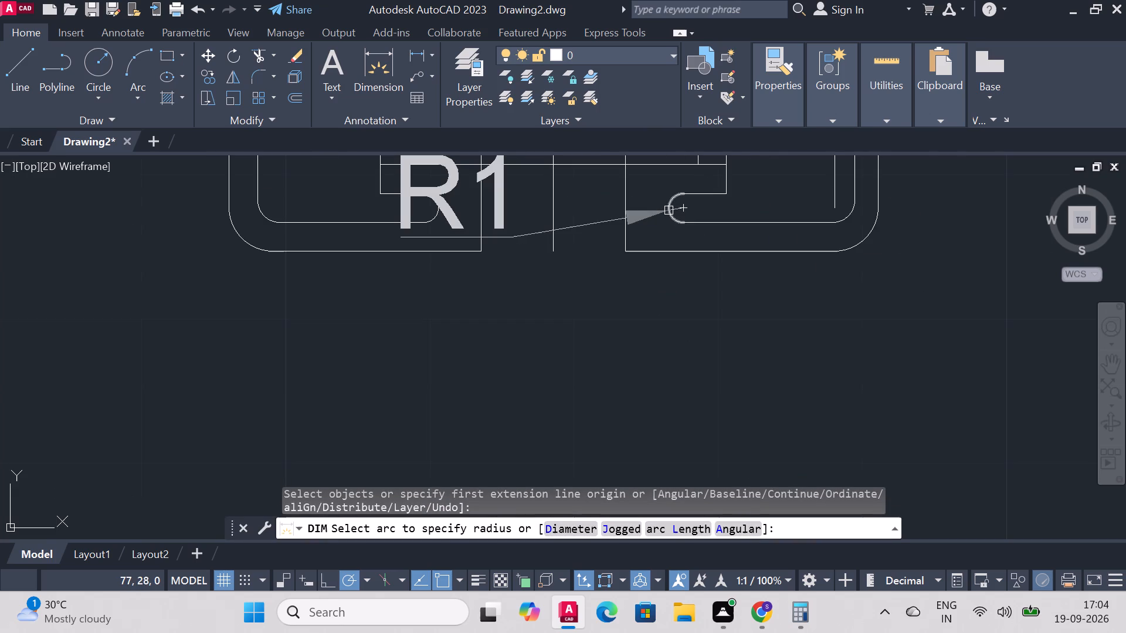
scroll(669, 210, "down", 3)
scroll(713, 191, "up", 2)
right_click(864, 223)
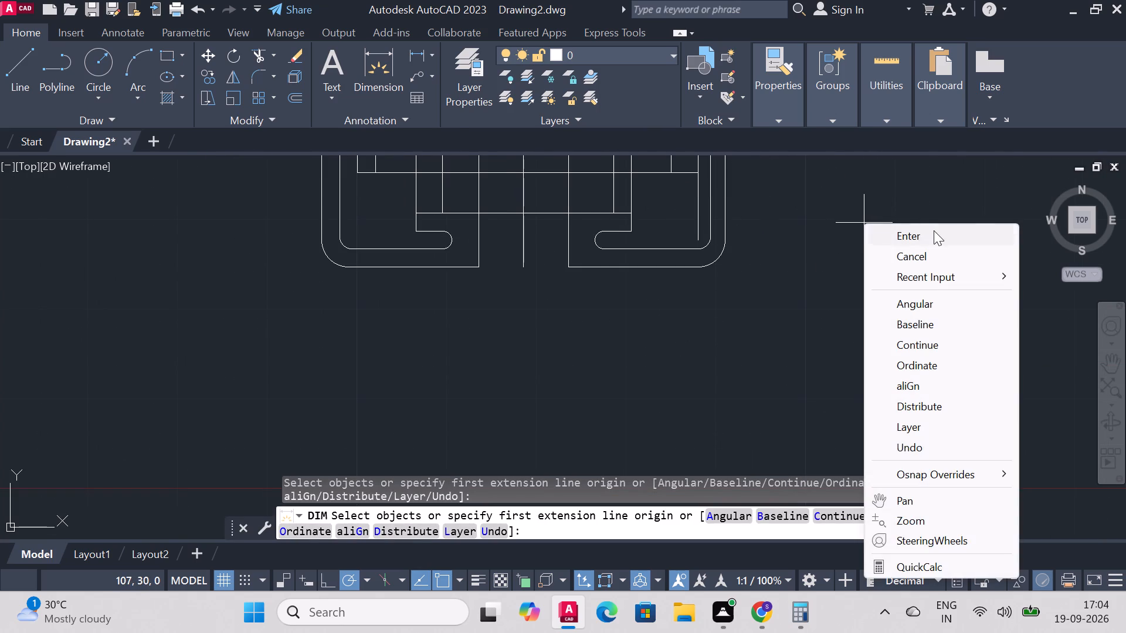
left_click(934, 231)
Draw a line from the lower-right circle's centre 1 unit right to its edge, and about 12 units down past the slot's corner arc.
scroll(600, 236, "down", 3)
scroll(632, 207, "up", 4)
left_click(15, 68)
scroll(646, 326, "down", 2)
scroll(660, 365, "up", 1)
scroll(600, 262, "up", 2)
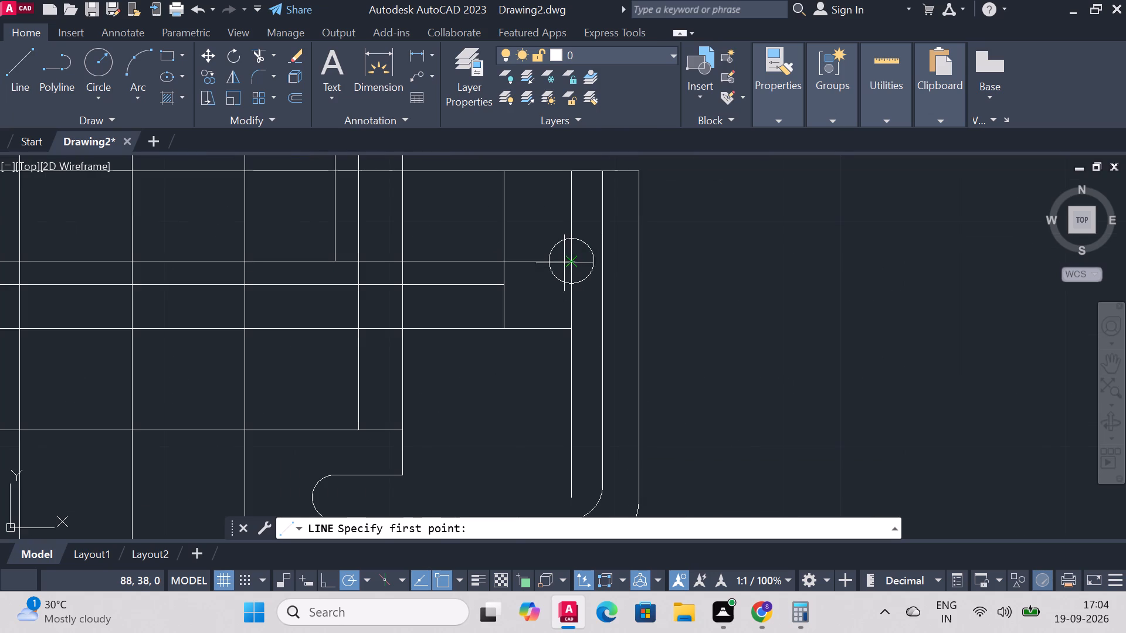
left_click(570, 262)
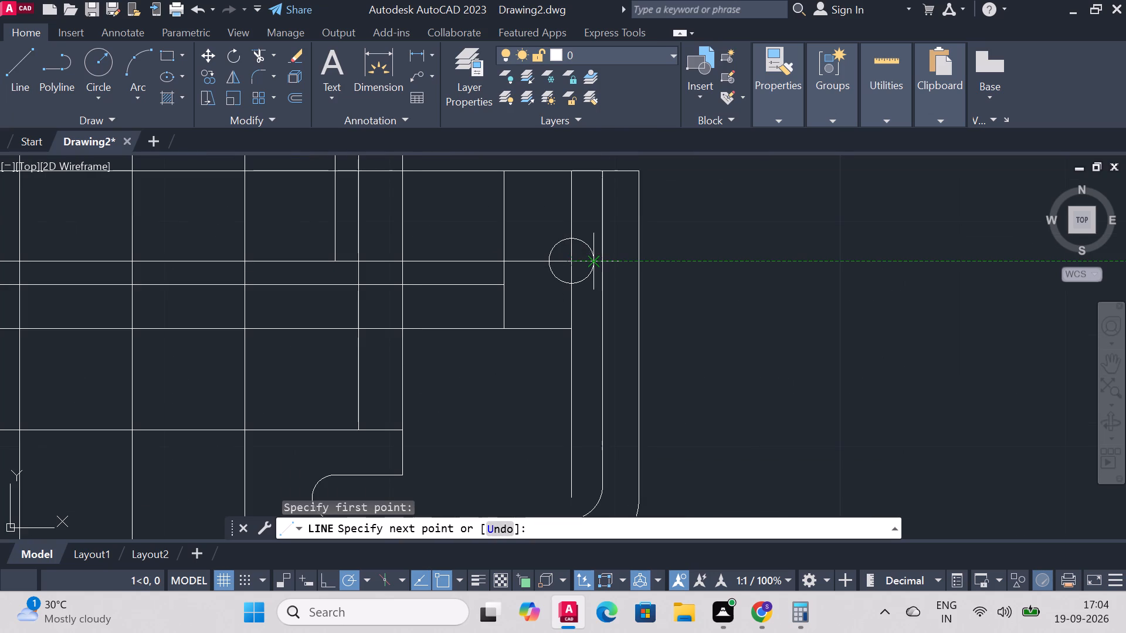
left_click(592, 261)
scroll(586, 353, "down", 3)
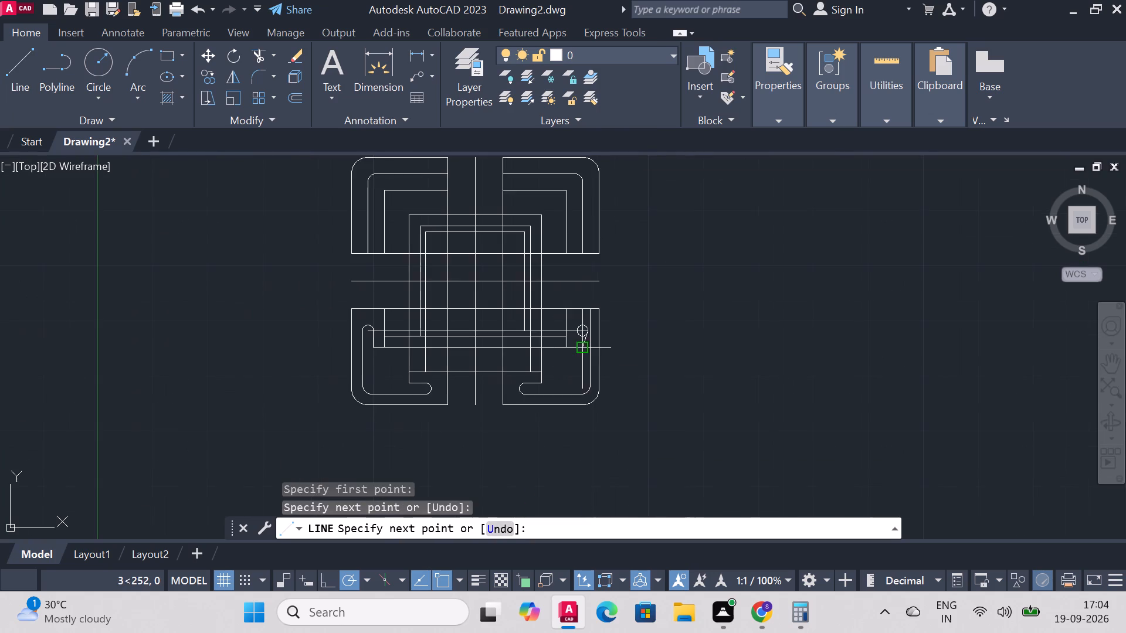
scroll(588, 380, "up", 3)
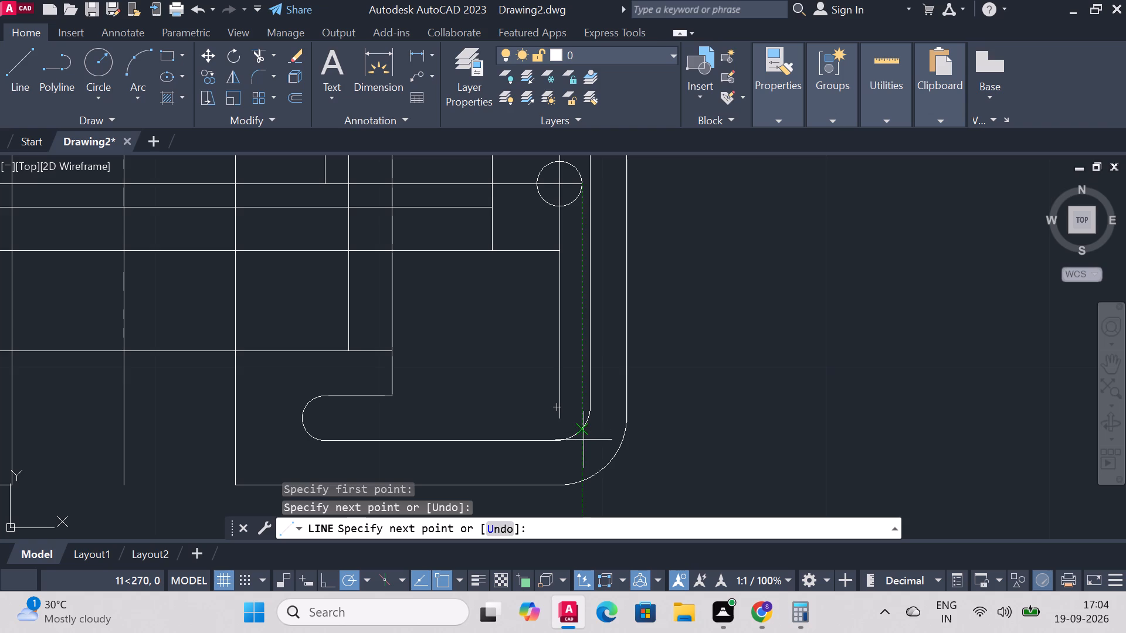
left_click(578, 455)
right_click(581, 447)
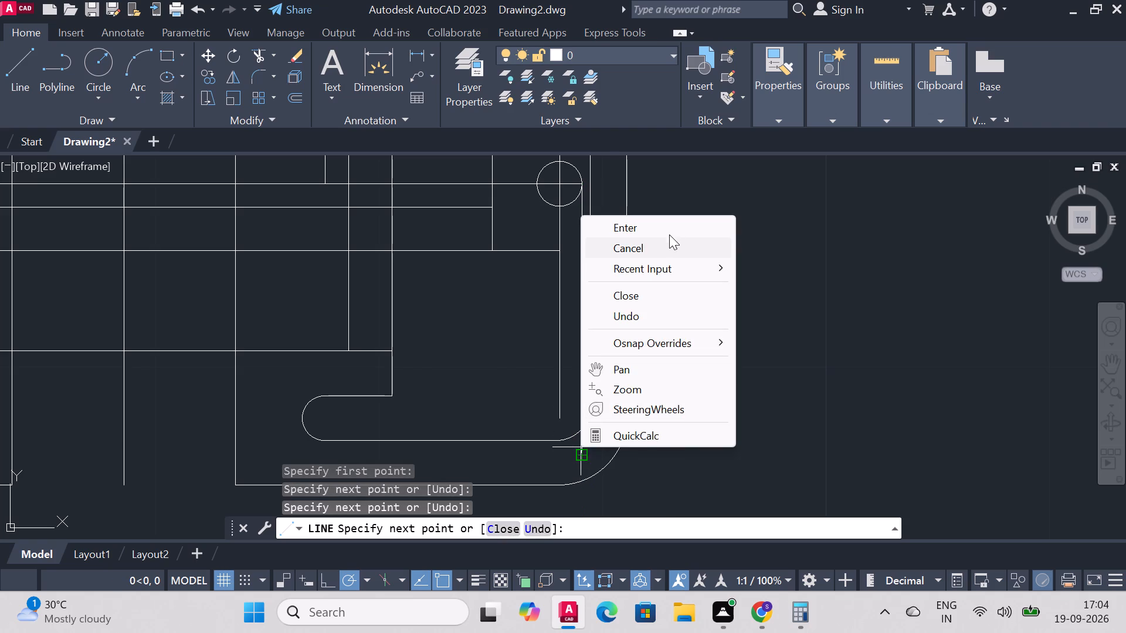
left_click(669, 228)
Trim away the lower-right slot's old outer vertical line and the part of its corner arc outside the new vertical line.
scroll(669, 324, "down", 2)
scroll(706, 264, "up", 1)
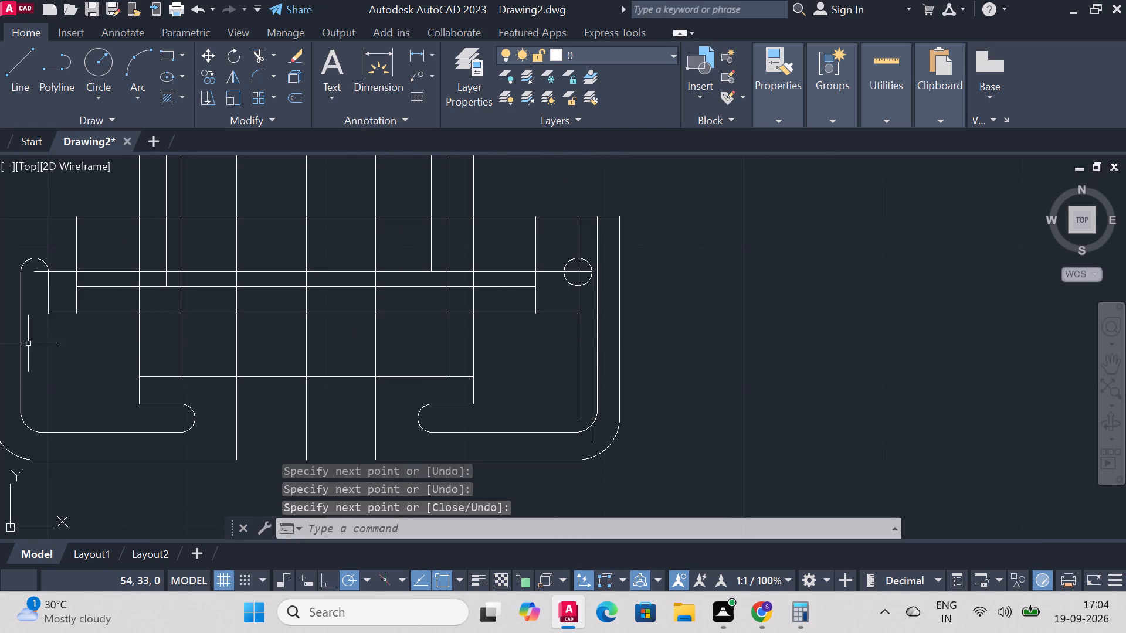
left_click(252, 52)
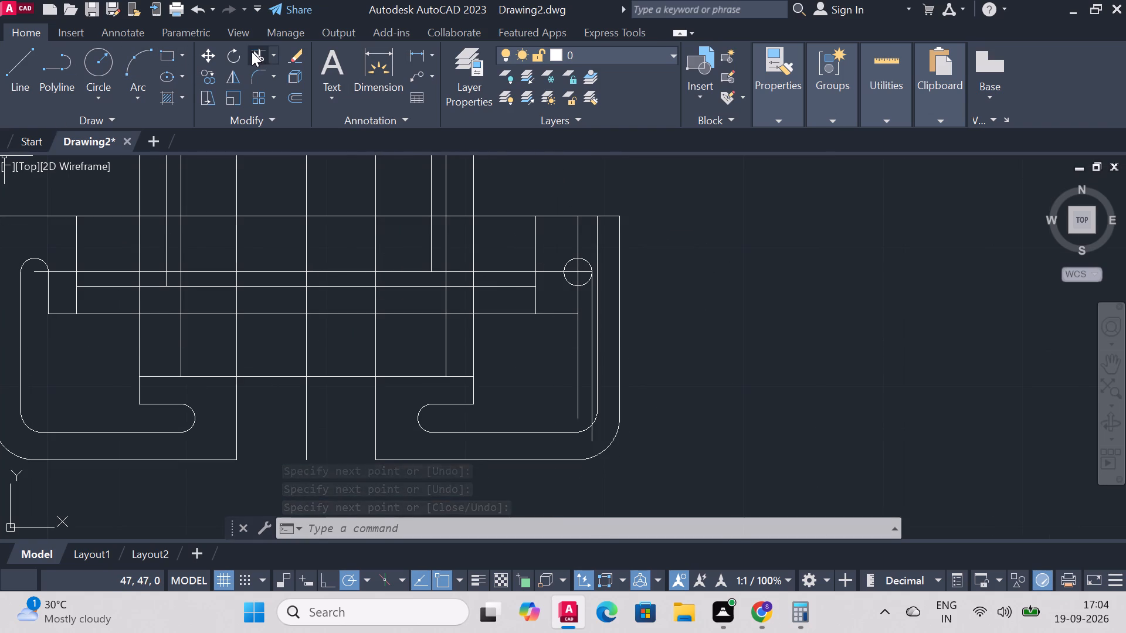
left_click(598, 244)
left_click(596, 420)
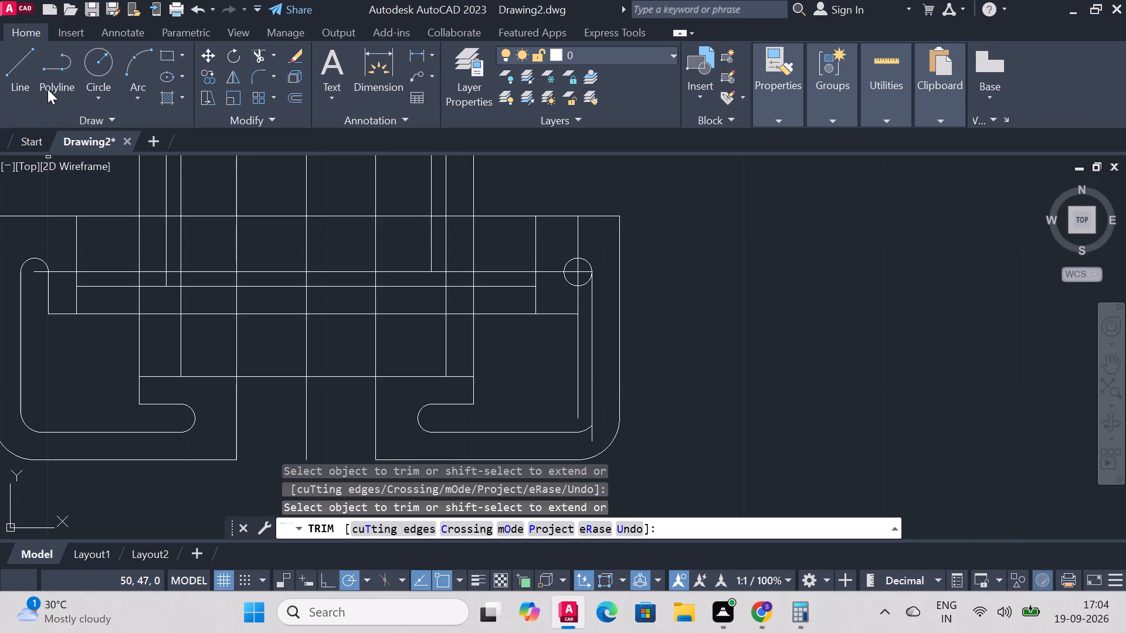
Draw a vertical line about 12 units long from the circle's left edge down to the lower-right slot's bottom line.
left_click(24, 60)
left_click(566, 271)
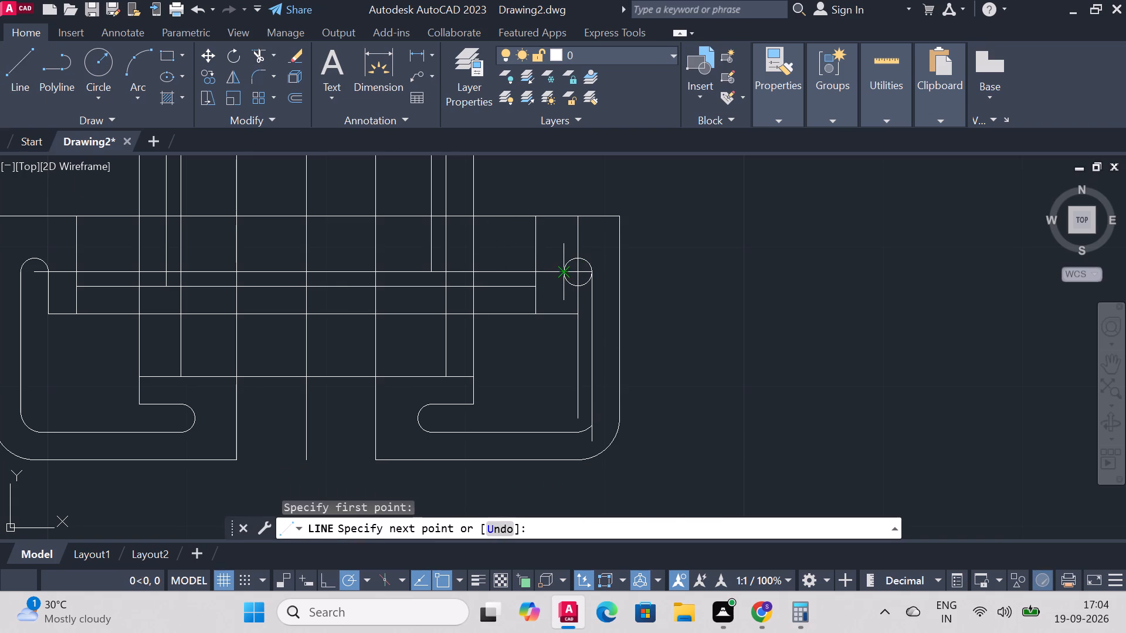
left_click(564, 433)
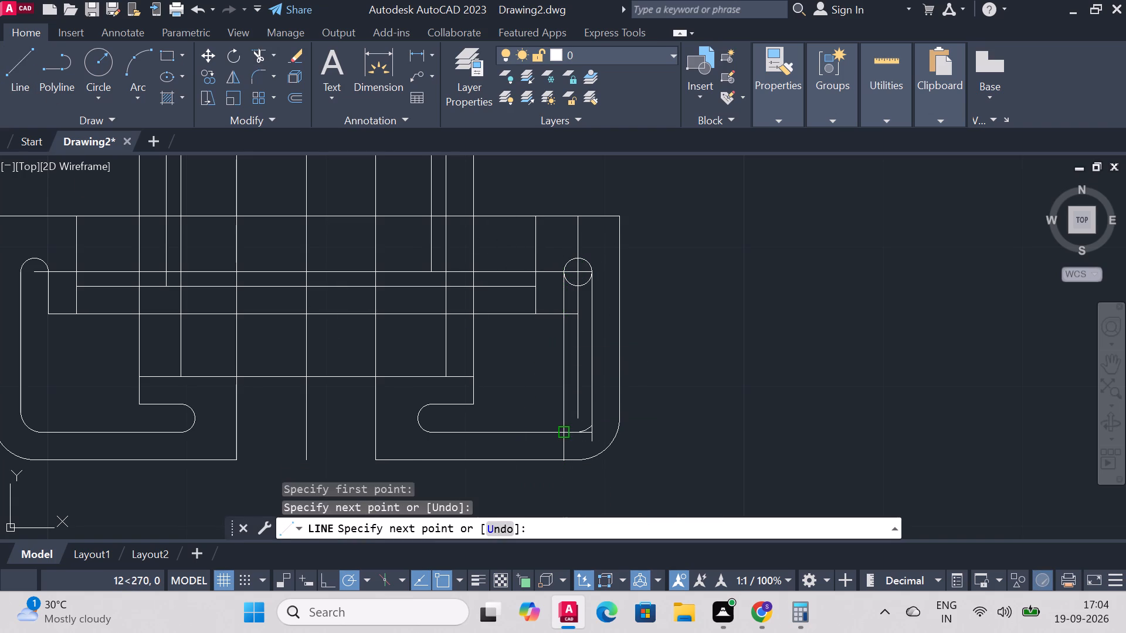
right_click(563, 424)
left_click(609, 223)
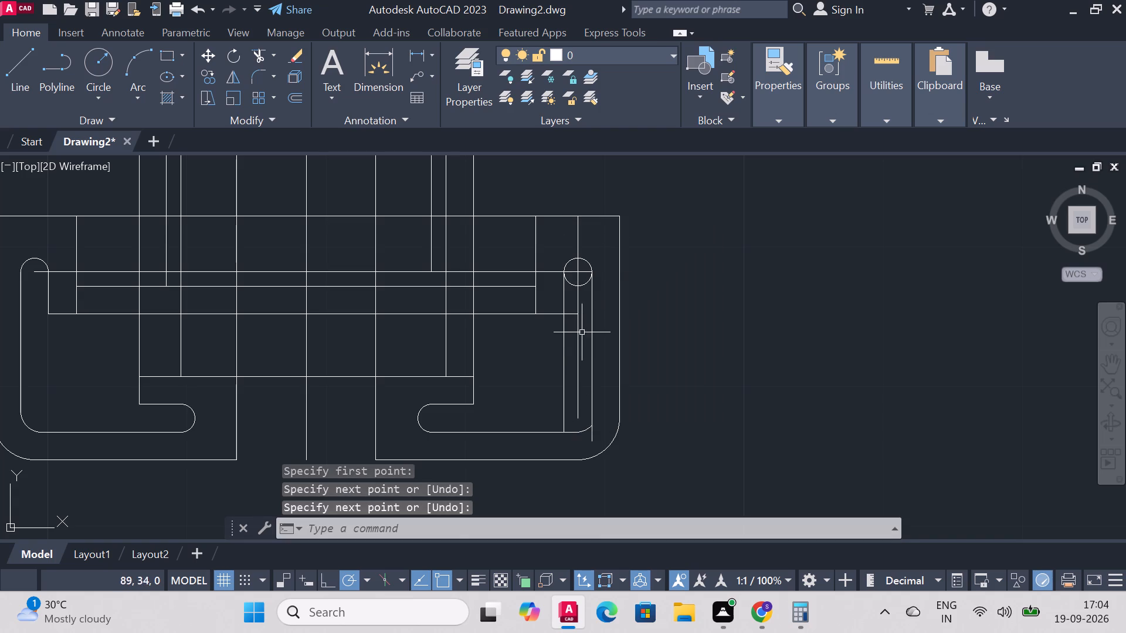
Trim away the remaining piece of the lower-right slot's old corner arc.
left_click(249, 59)
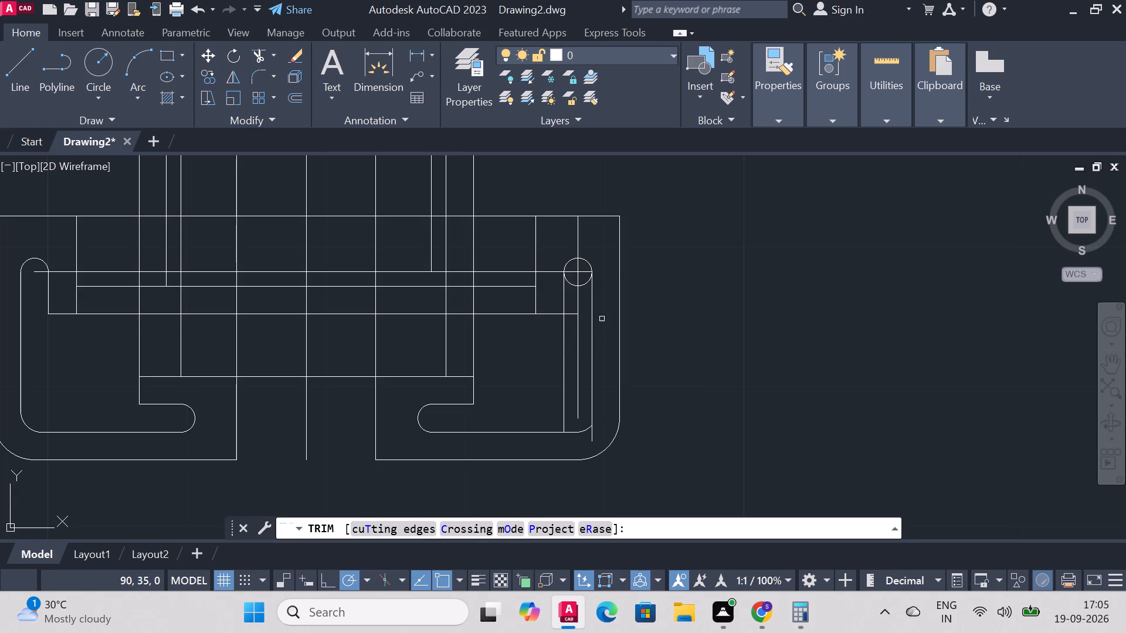
left_click(584, 433)
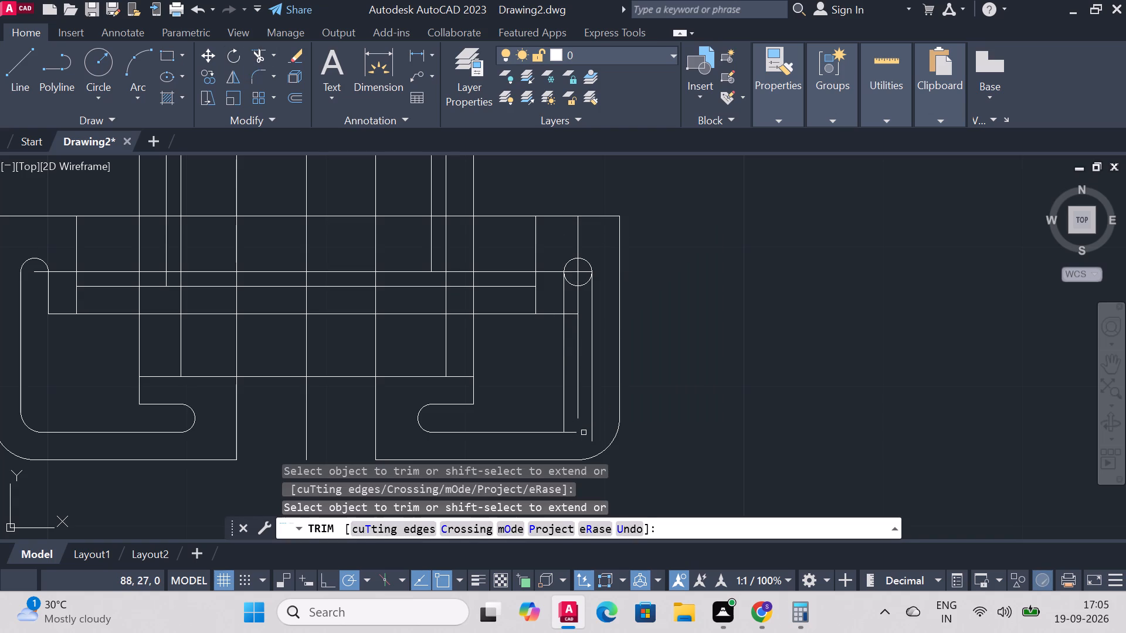
Extend the lower-right slot's bottom edge with a 1-unit horizontal line to the outer vertical line.
left_click(16, 63)
scroll(395, 397, "up", 1)
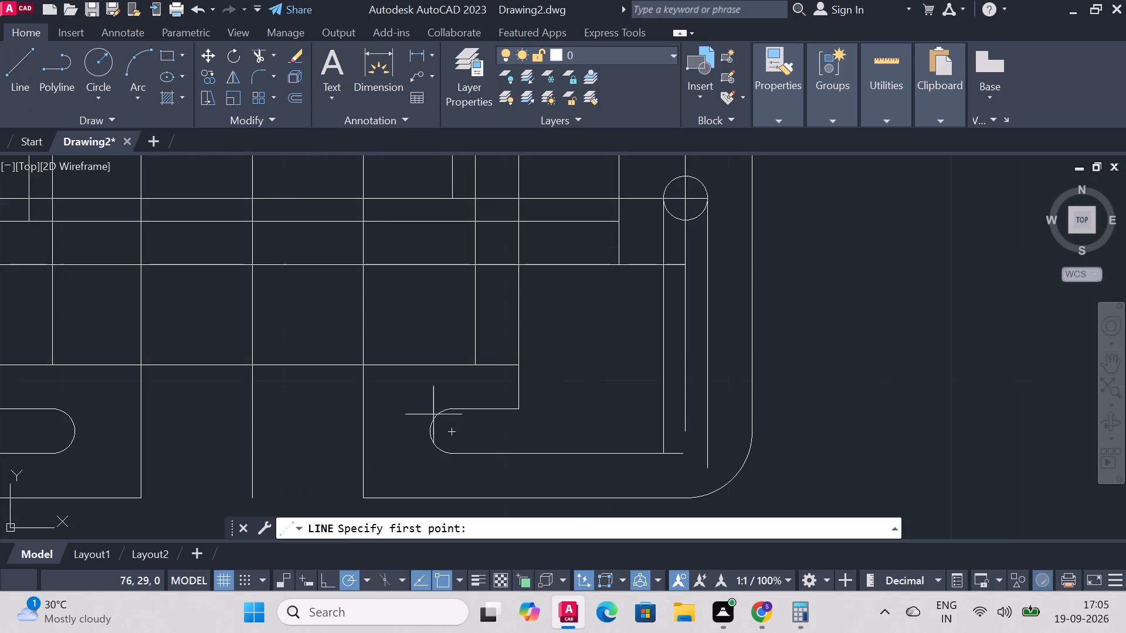
left_click(683, 455)
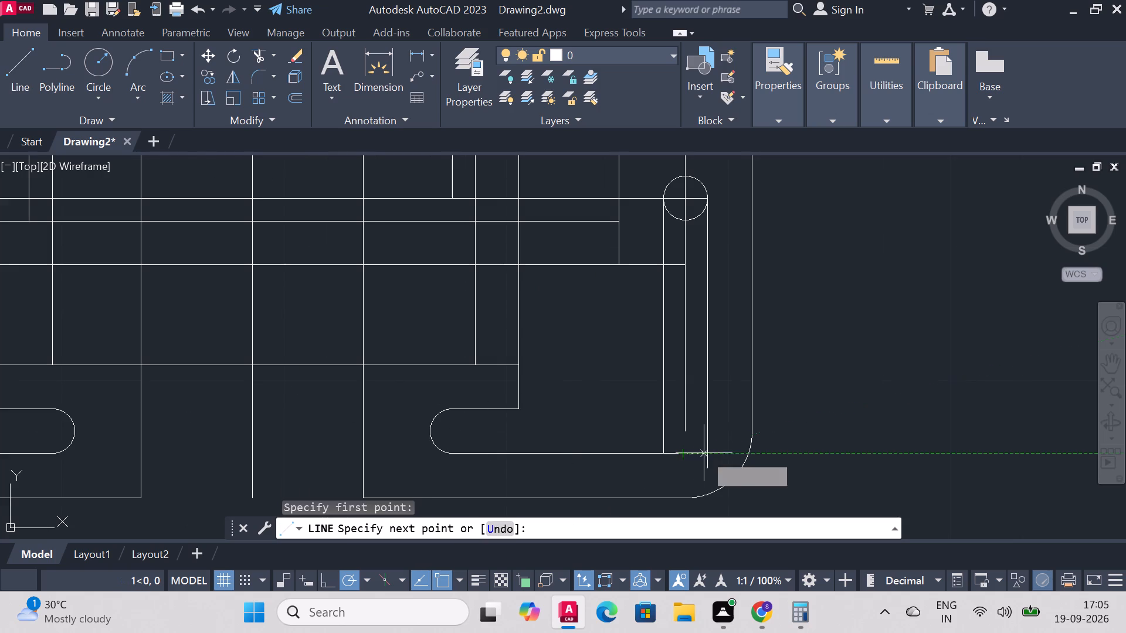
left_click(710, 455)
right_click(711, 455)
left_click(791, 251)
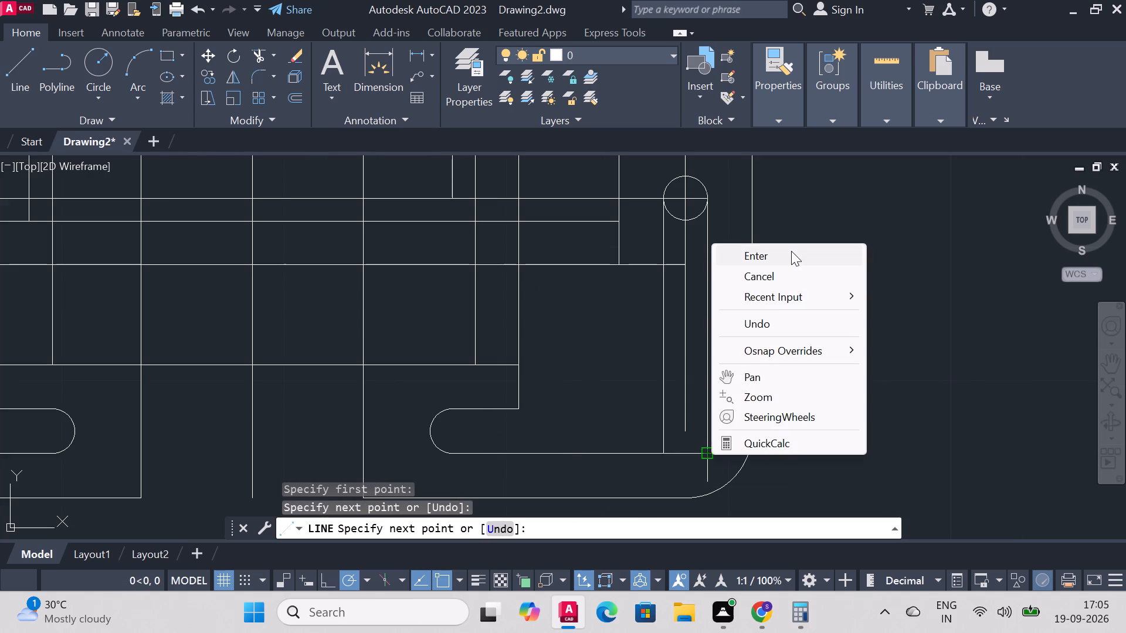
Fillet the lower-right slot's outer corner between the outer vertical line and the bottom line with a radius of 1.5.
left_click(253, 55)
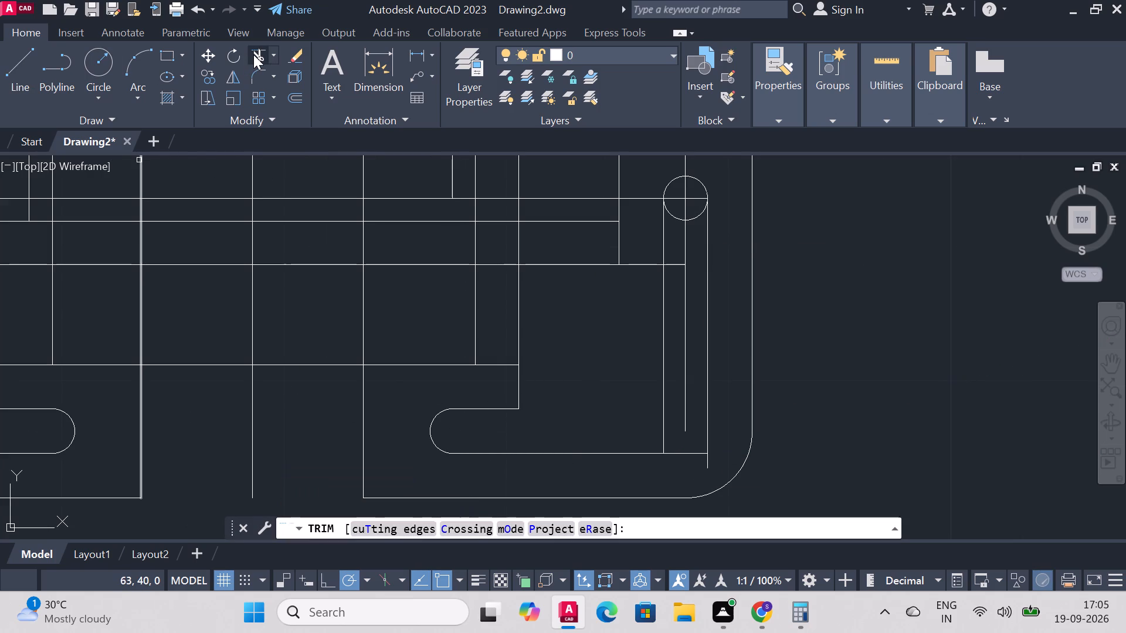
left_click(259, 72)
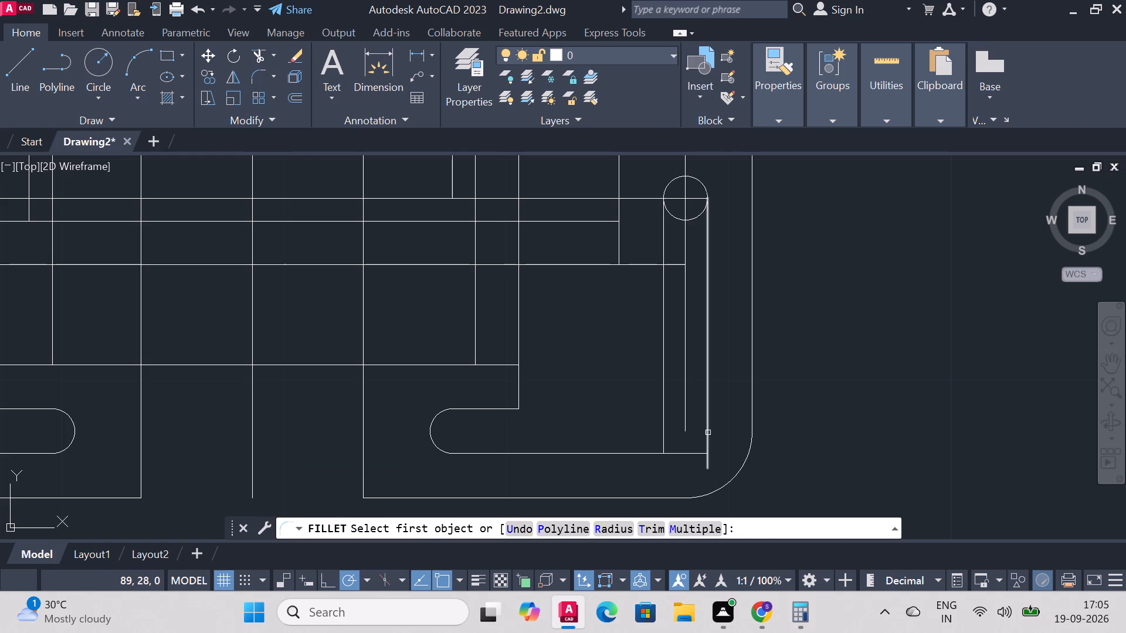
left_click(708, 433)
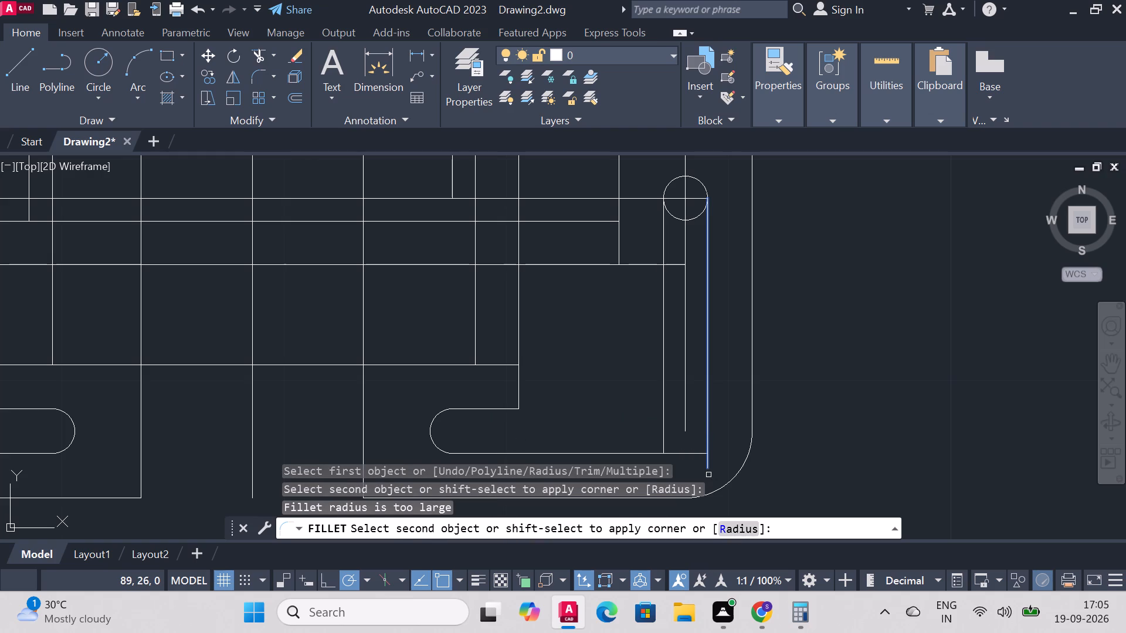
key("r")
key("Return")
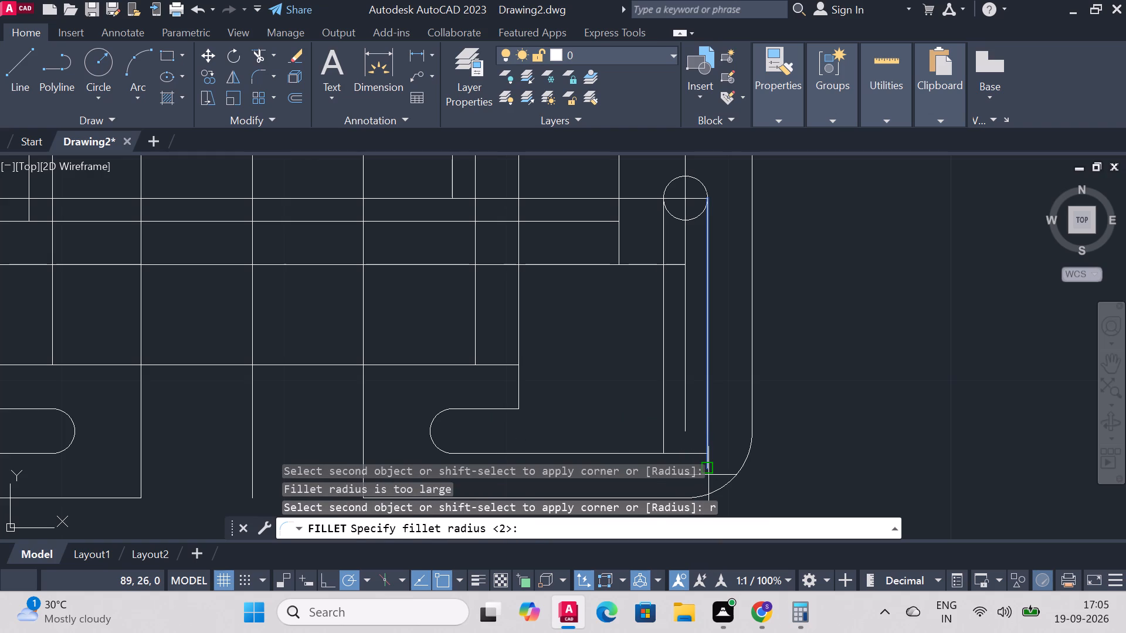
scroll(784, 406, "down", 2)
scroll(786, 445, "up", 1)
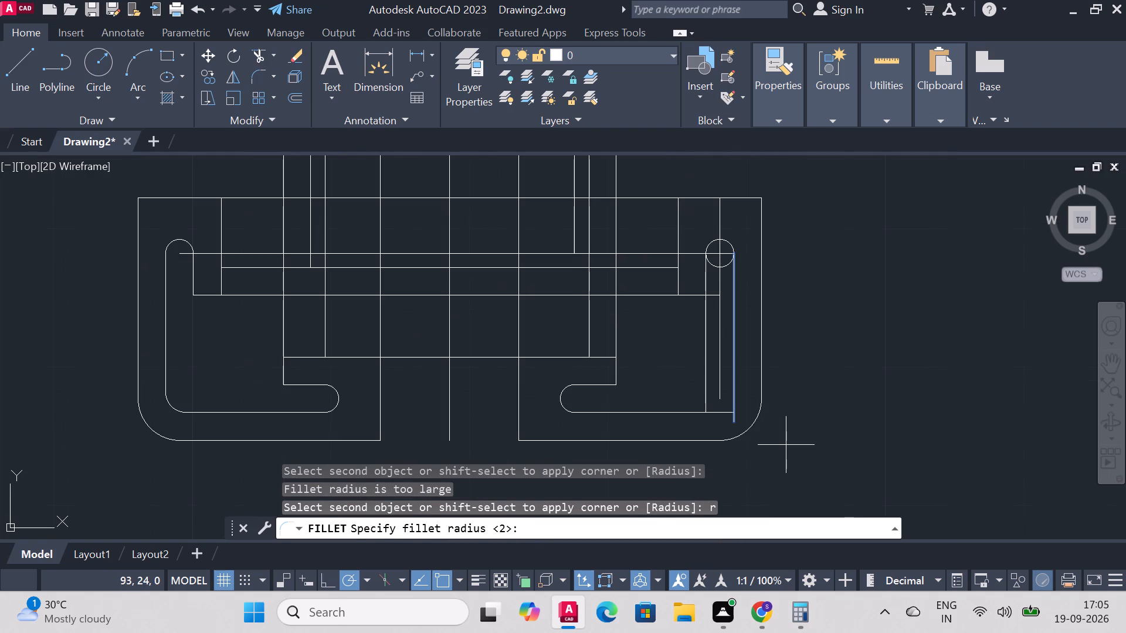
key("1")
type(".5")
key("Return")
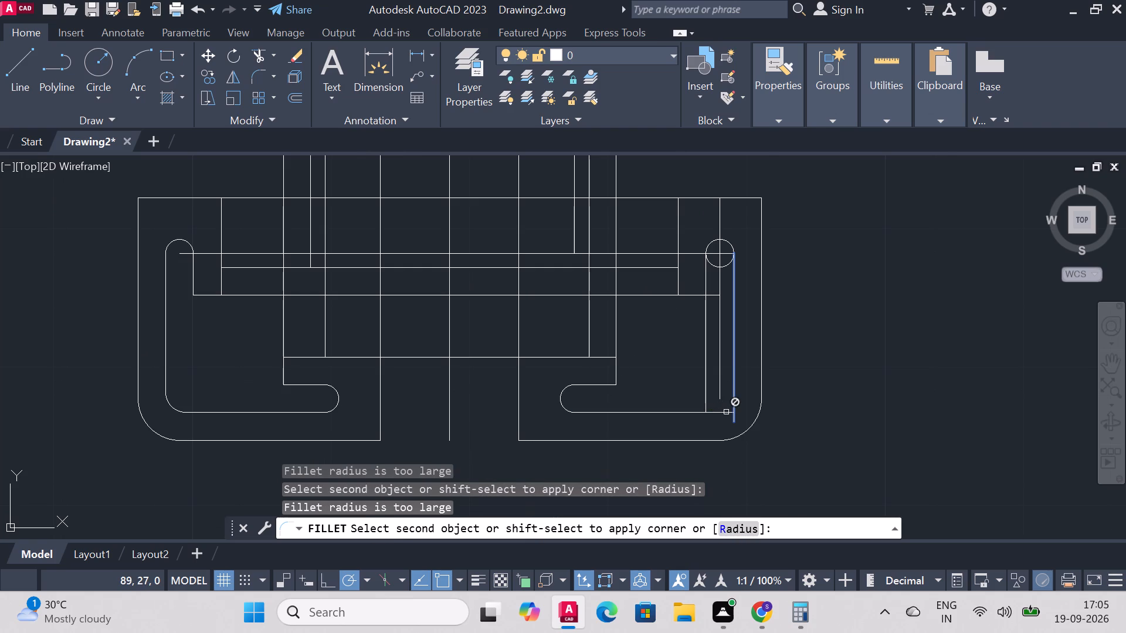
left_click(714, 411)
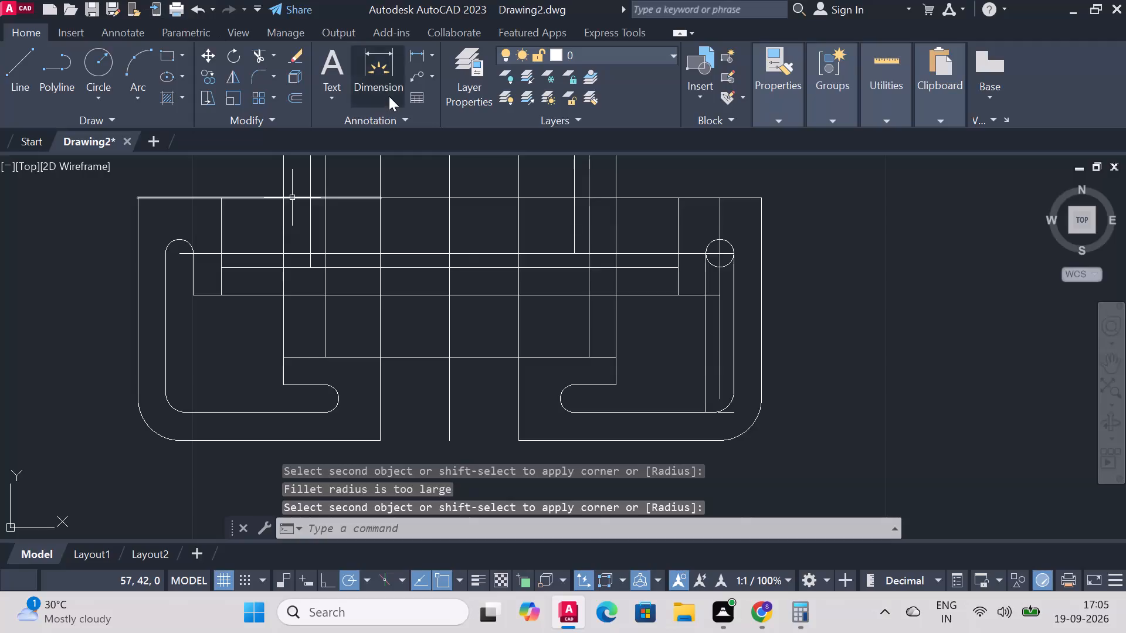
Trim the lower-right slot's bottom line overhang, the centre line below its circle, and the horizontal stub inside the slot.
left_click(266, 55)
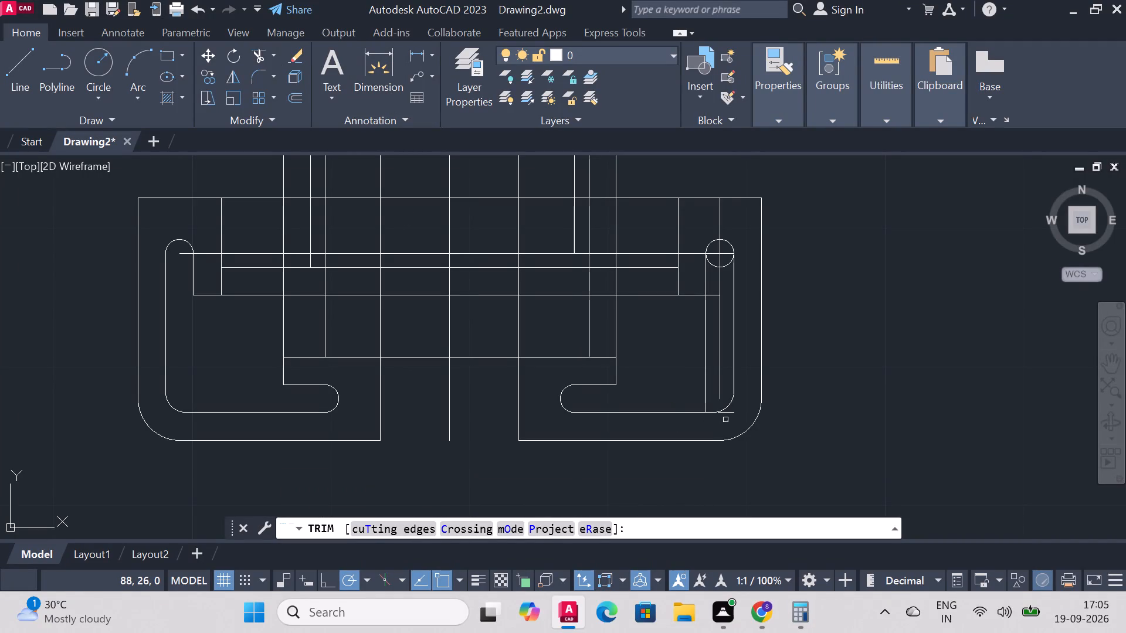
left_click(735, 416)
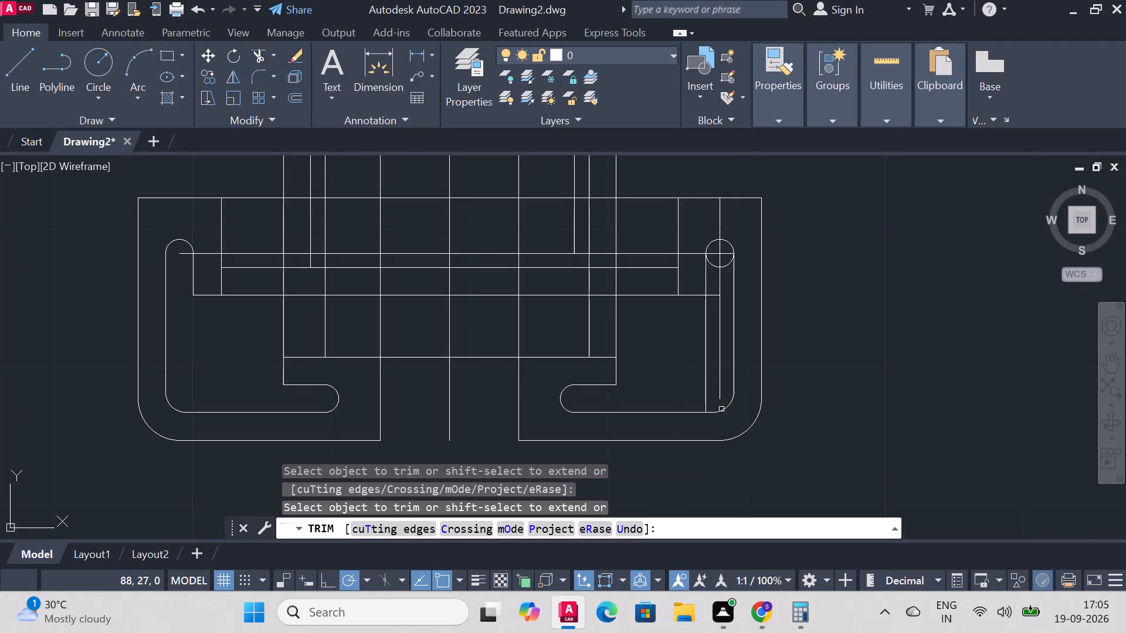
left_click(720, 374)
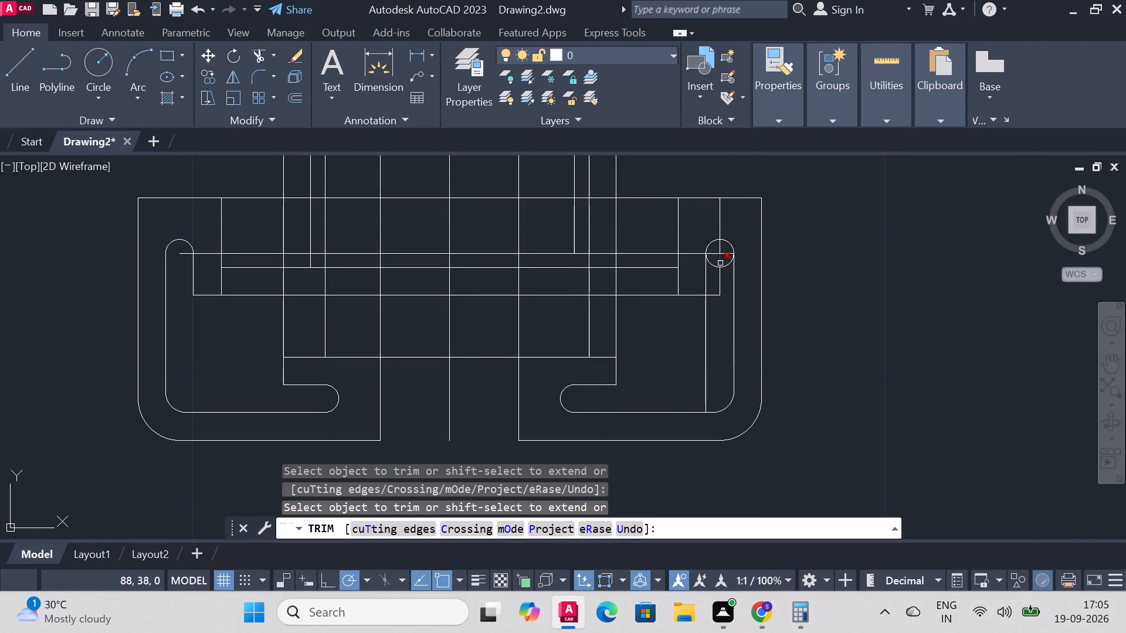
left_click(719, 282)
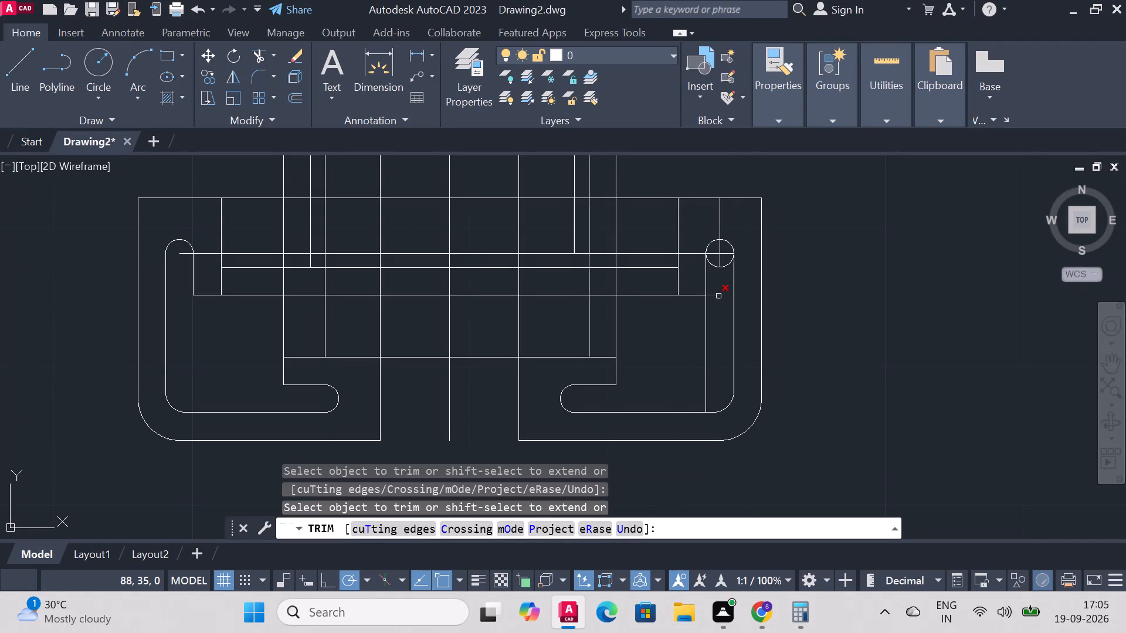
left_click(718, 296)
Trim away the lower half of the lower-right slot's end circle and the line pieces inside its rounded end.
left_click(718, 266)
left_click(728, 266)
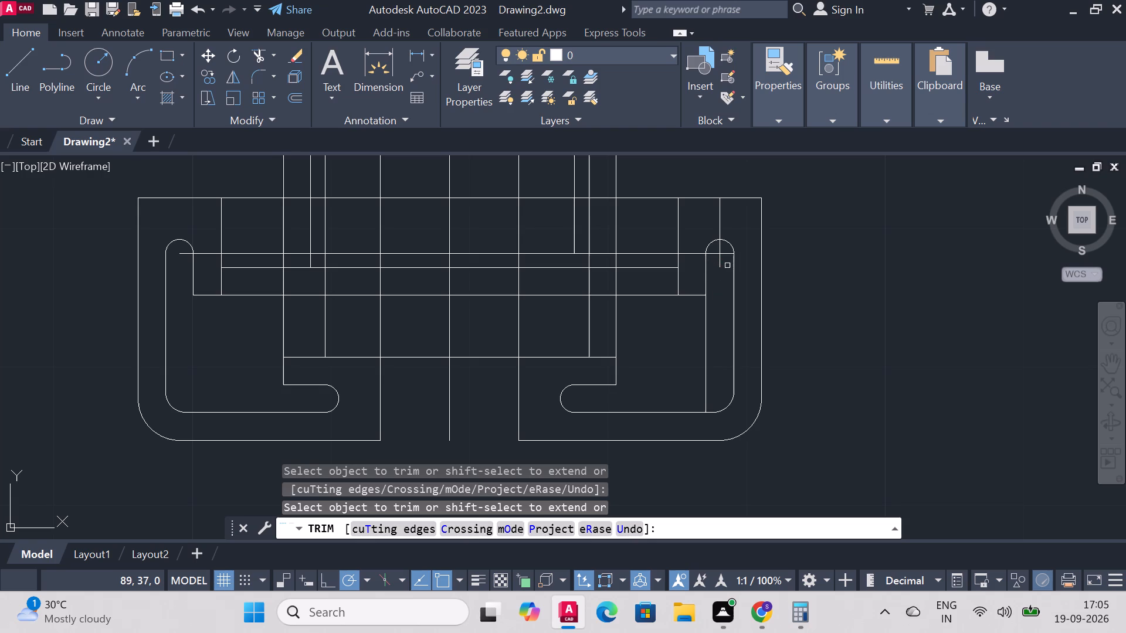
left_click(718, 263)
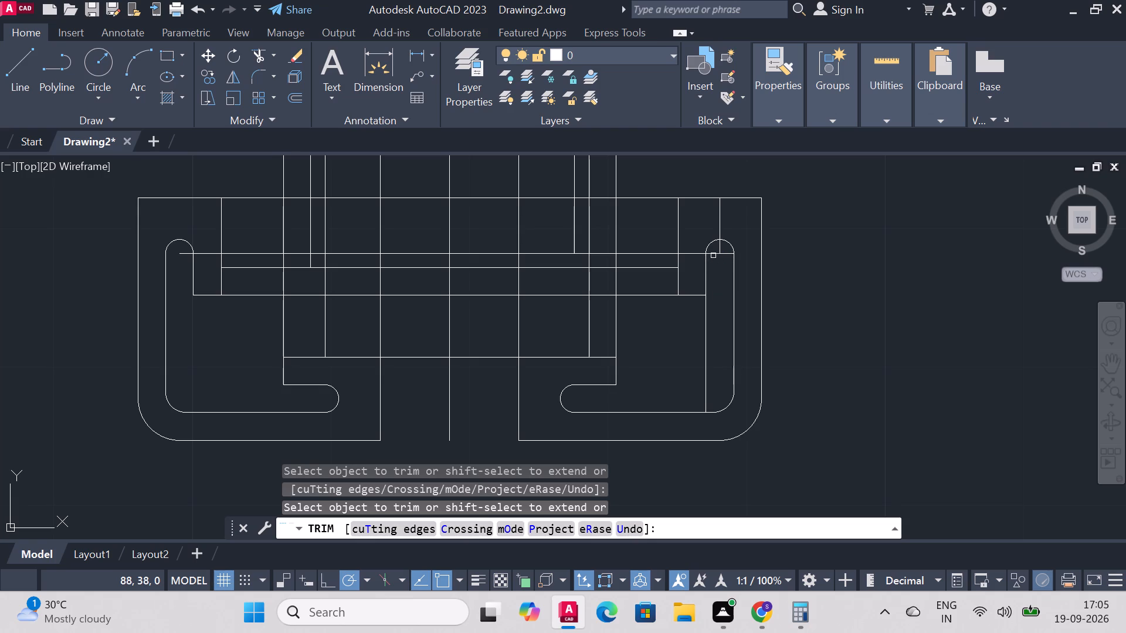
left_click(713, 256)
left_click(724, 255)
left_click(720, 246)
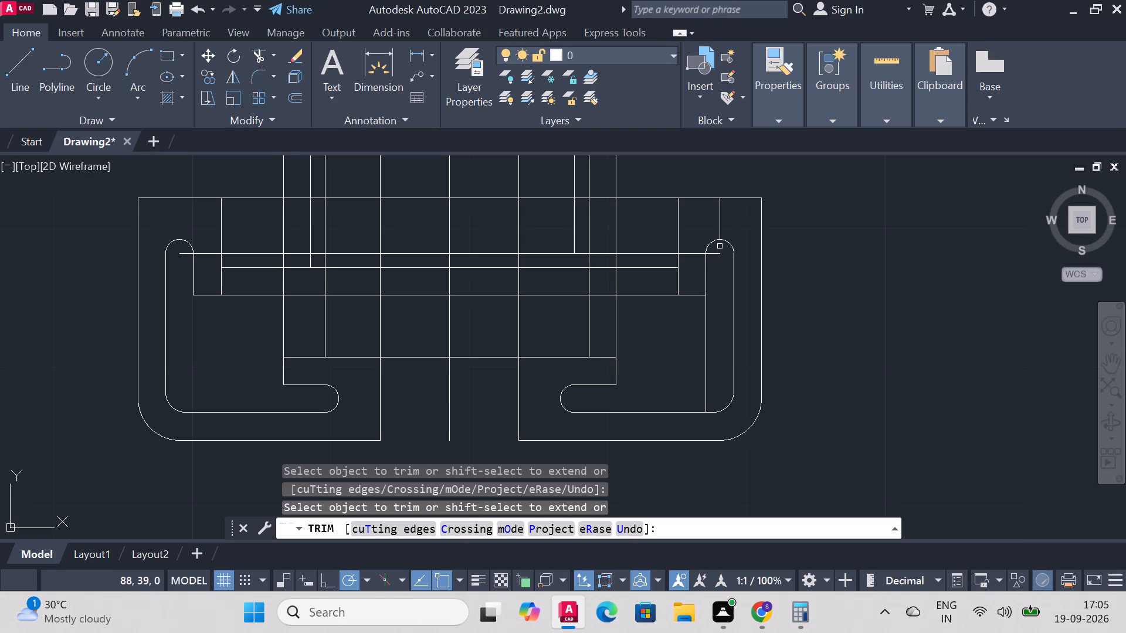
left_click(718, 253)
right_click(891, 312)
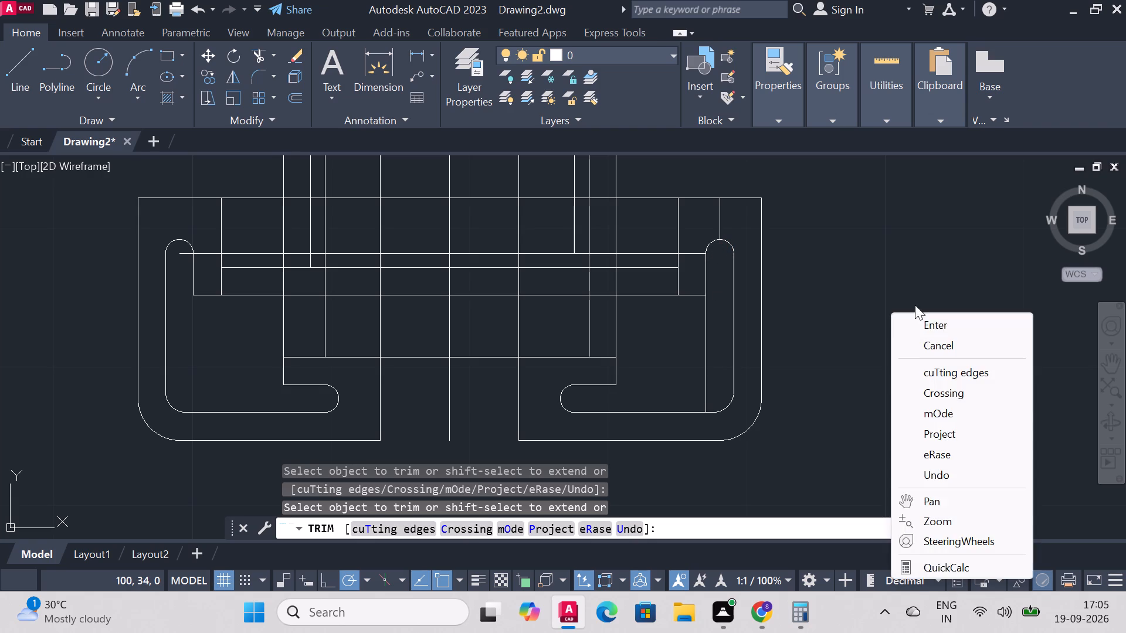
left_click(937, 319)
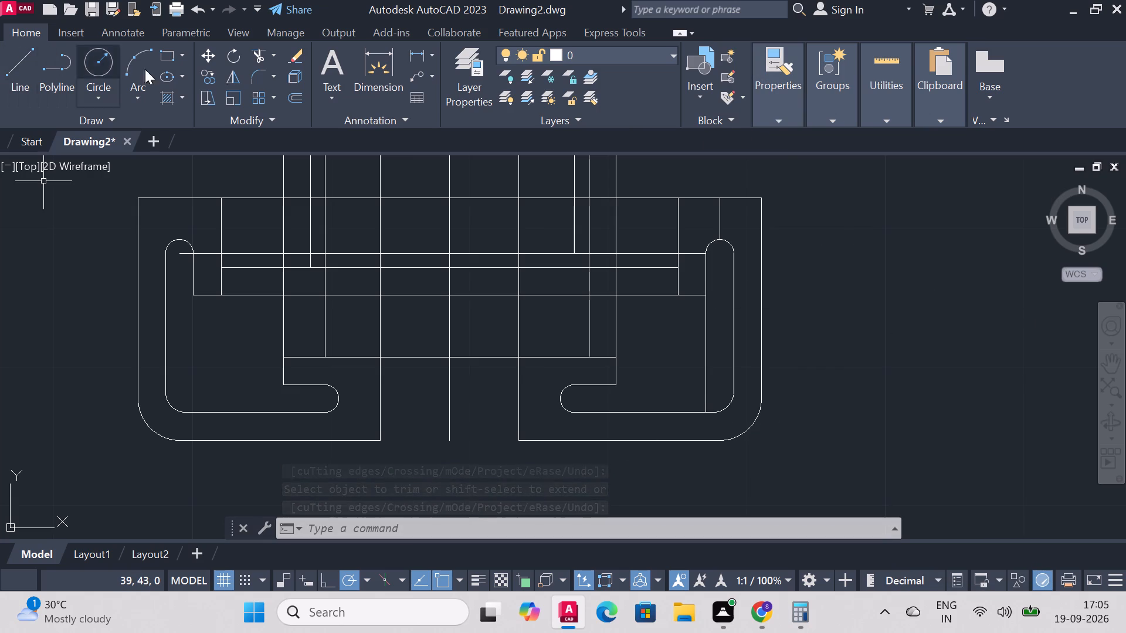
Trim the lower-right slot's inner vertical line below the horizontal edge and the vertical line above its rounded end.
left_click(251, 54)
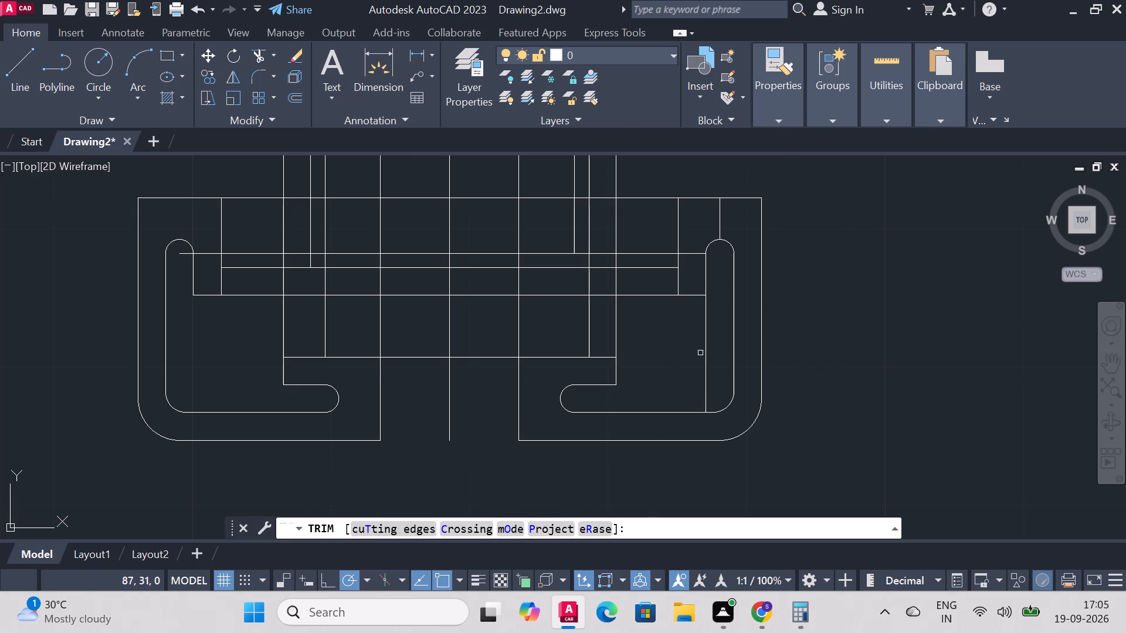
left_click(708, 348)
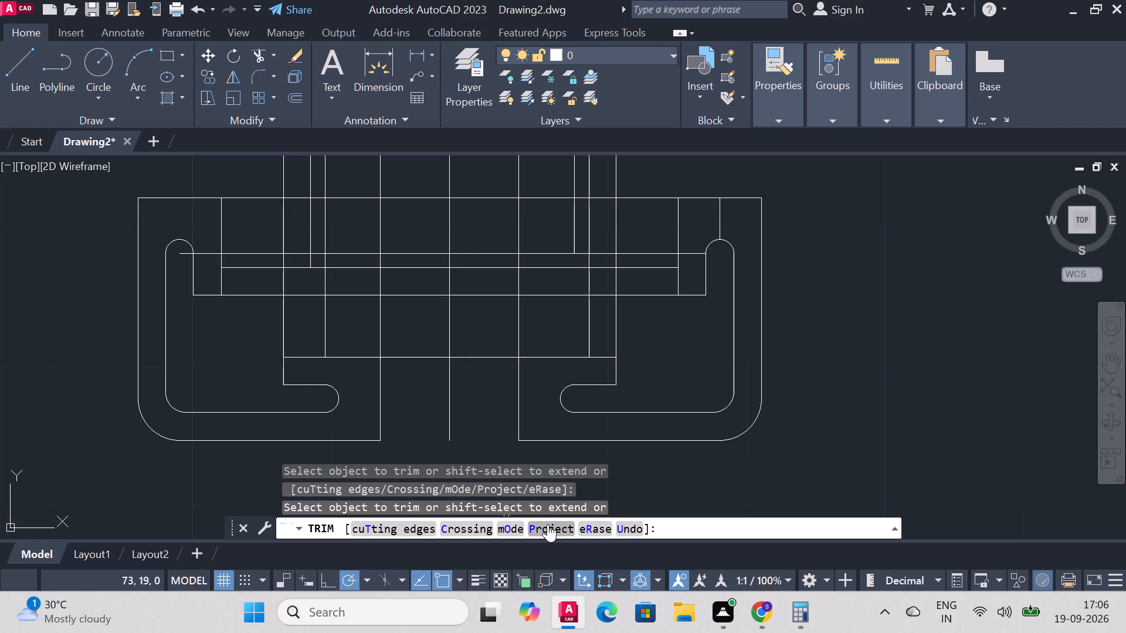
left_click(720, 216)
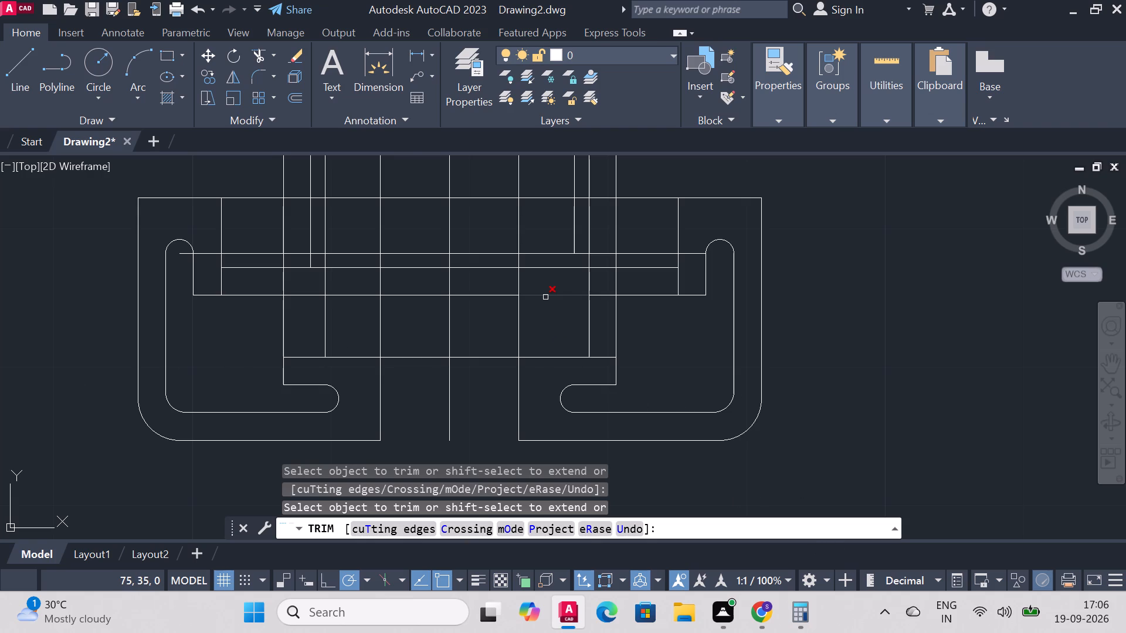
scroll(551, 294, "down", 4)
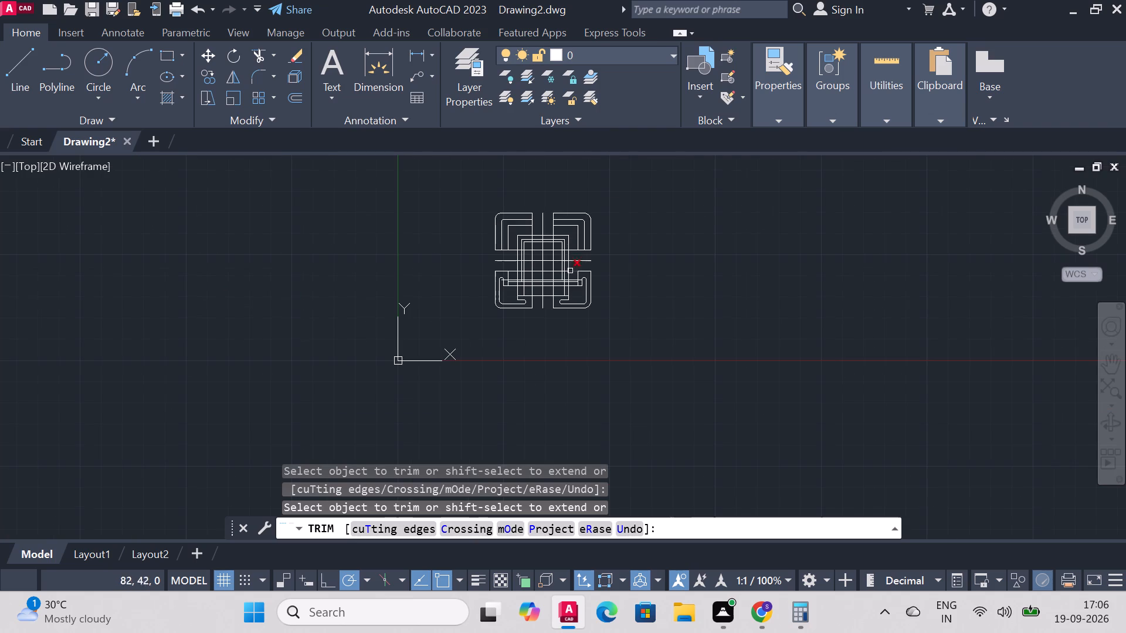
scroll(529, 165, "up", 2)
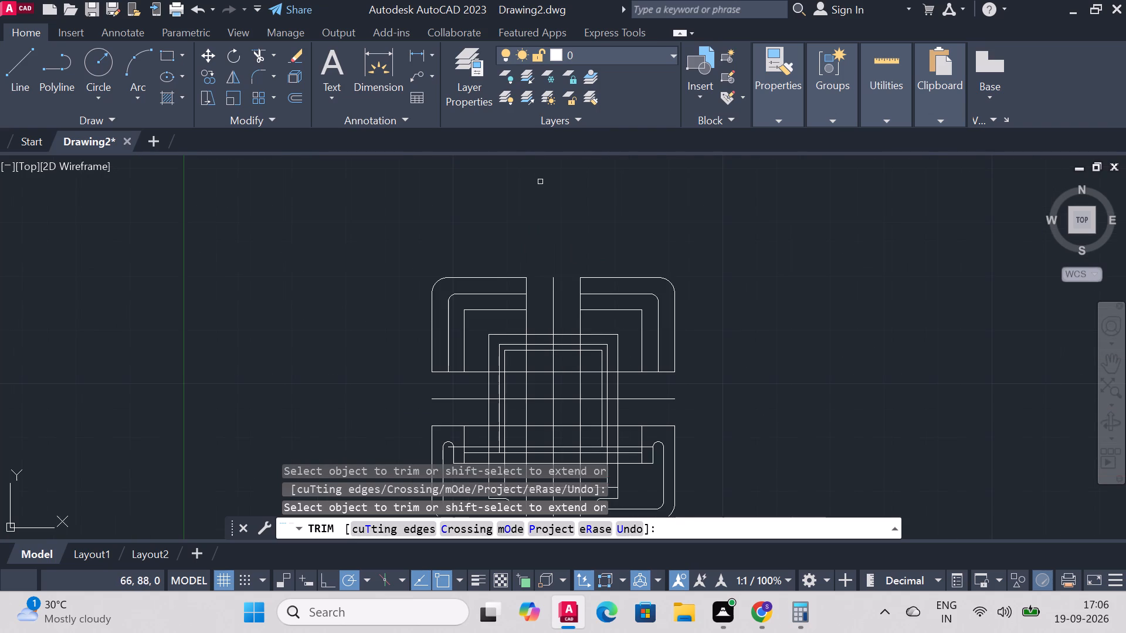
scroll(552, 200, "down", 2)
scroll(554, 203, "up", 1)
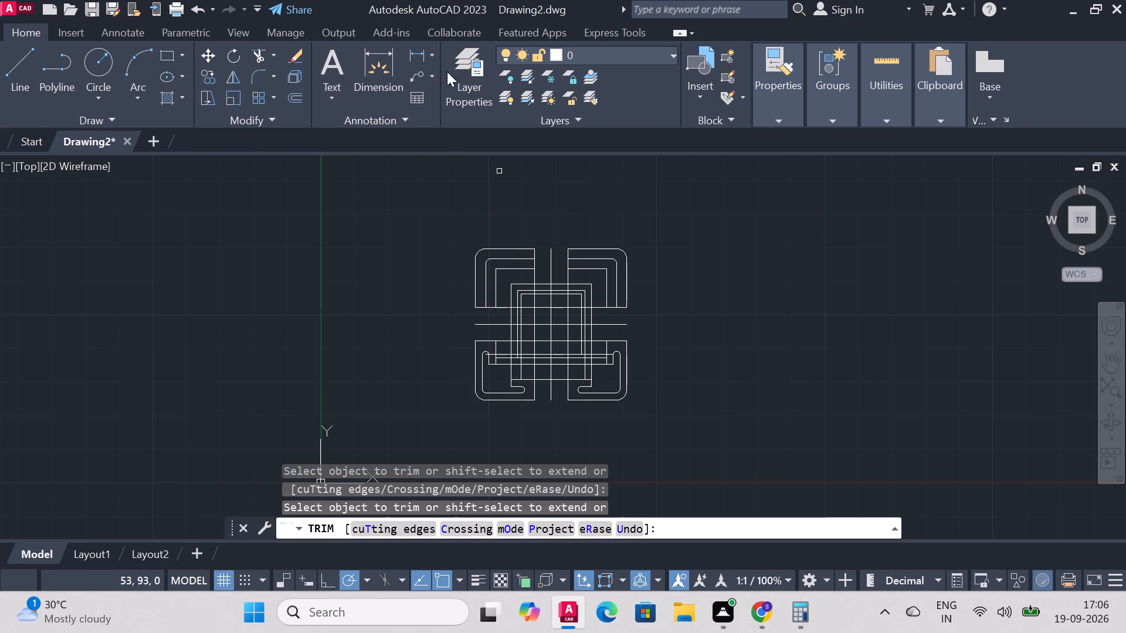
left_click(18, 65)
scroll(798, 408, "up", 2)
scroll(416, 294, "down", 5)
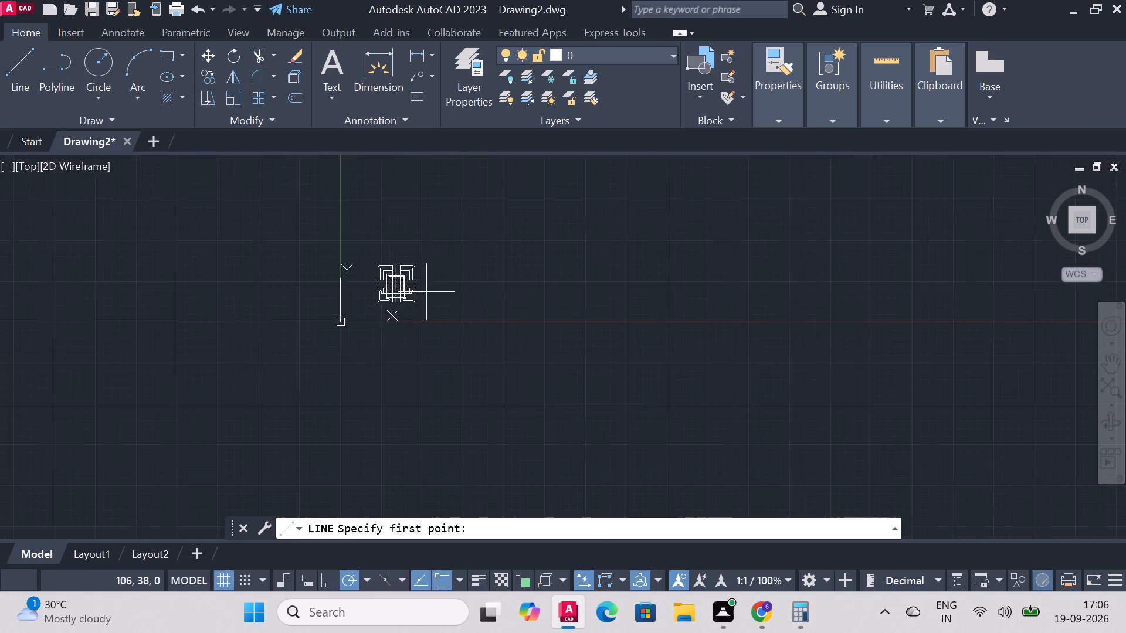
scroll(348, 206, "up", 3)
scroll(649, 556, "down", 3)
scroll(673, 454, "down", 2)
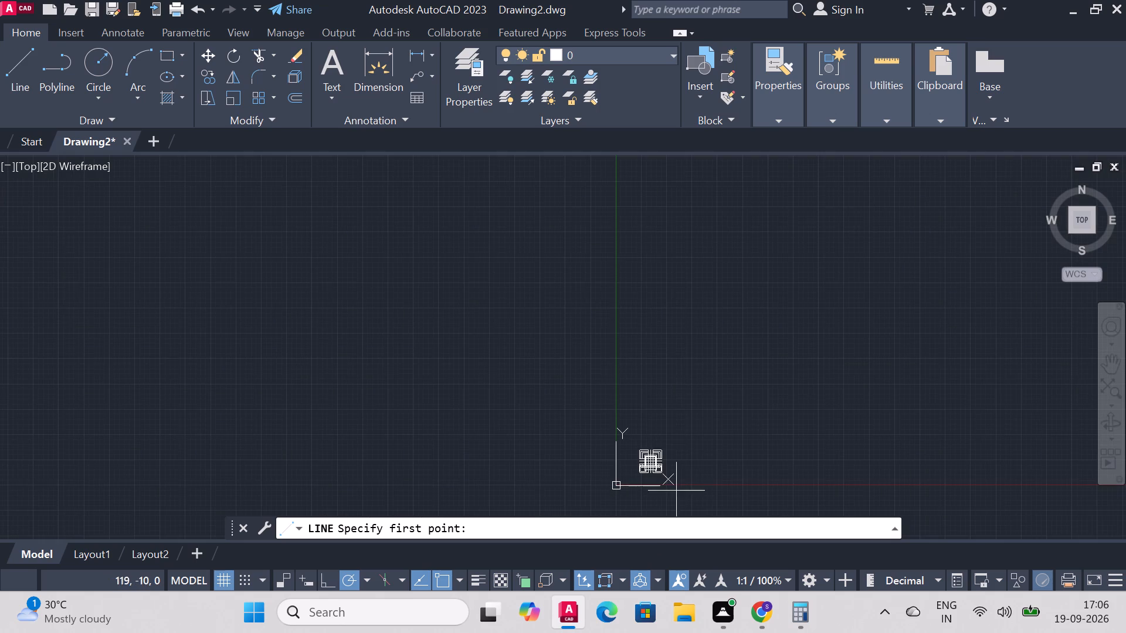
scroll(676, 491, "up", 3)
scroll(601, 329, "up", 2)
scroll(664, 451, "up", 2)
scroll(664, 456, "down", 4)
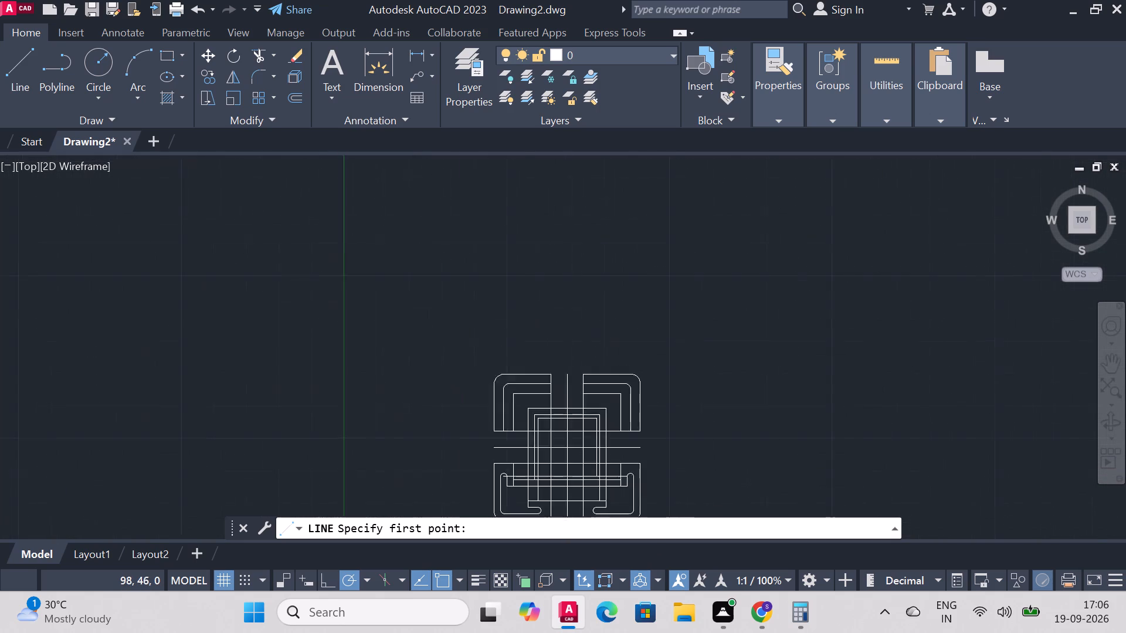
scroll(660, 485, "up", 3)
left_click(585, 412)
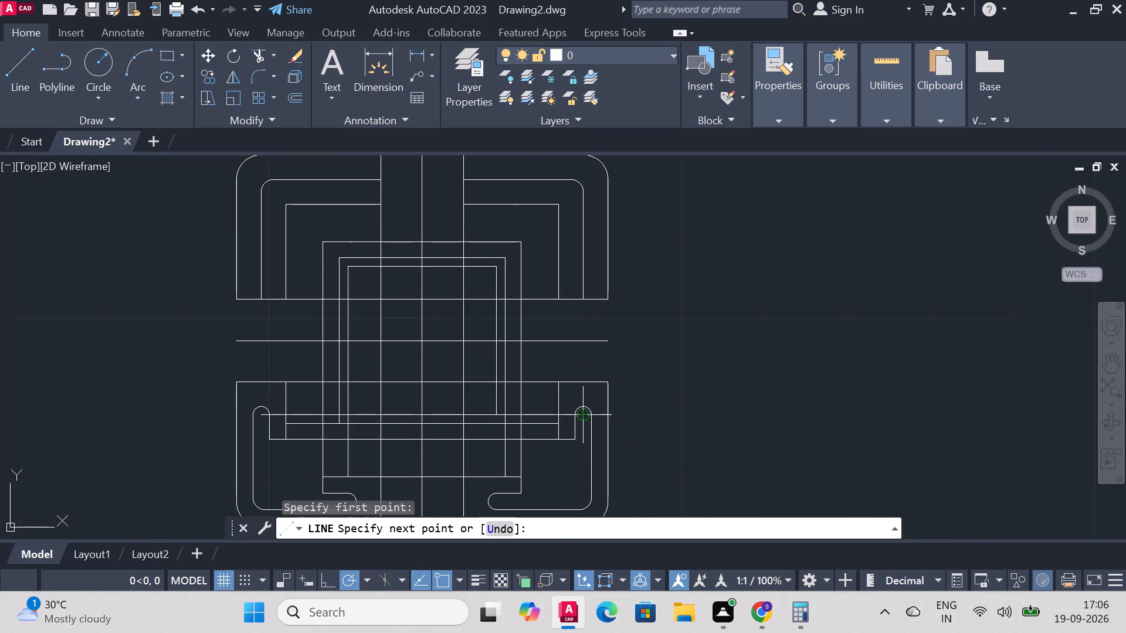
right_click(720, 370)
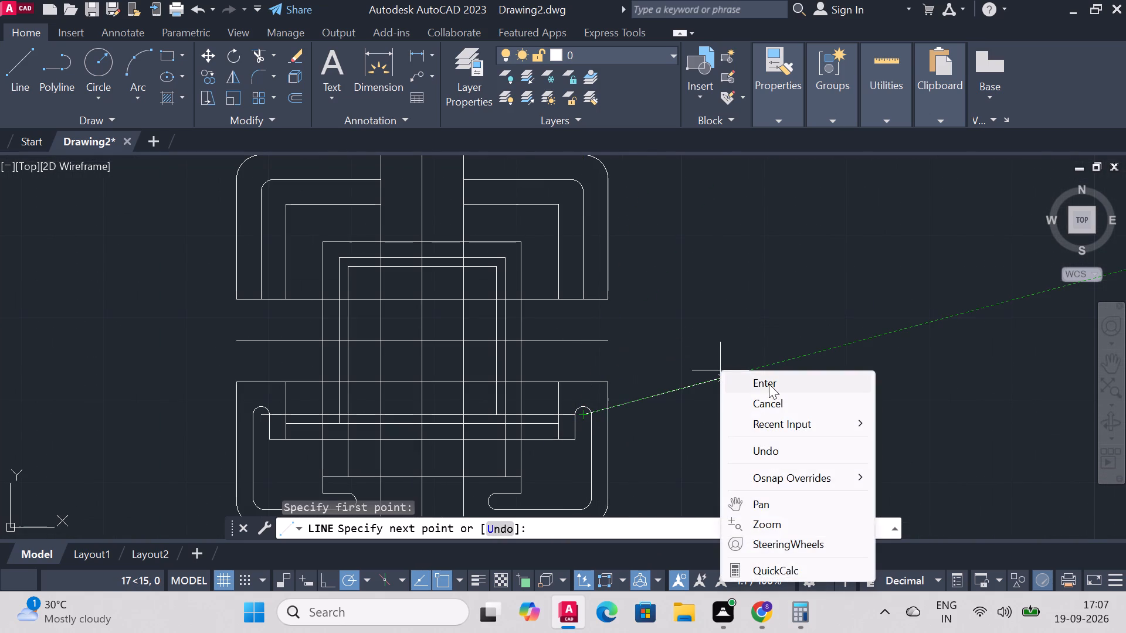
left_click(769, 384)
Delete the horizontal line running between the rounded upper ends of the lower-left and lower-right slots.
scroll(440, 361, "down", 1)
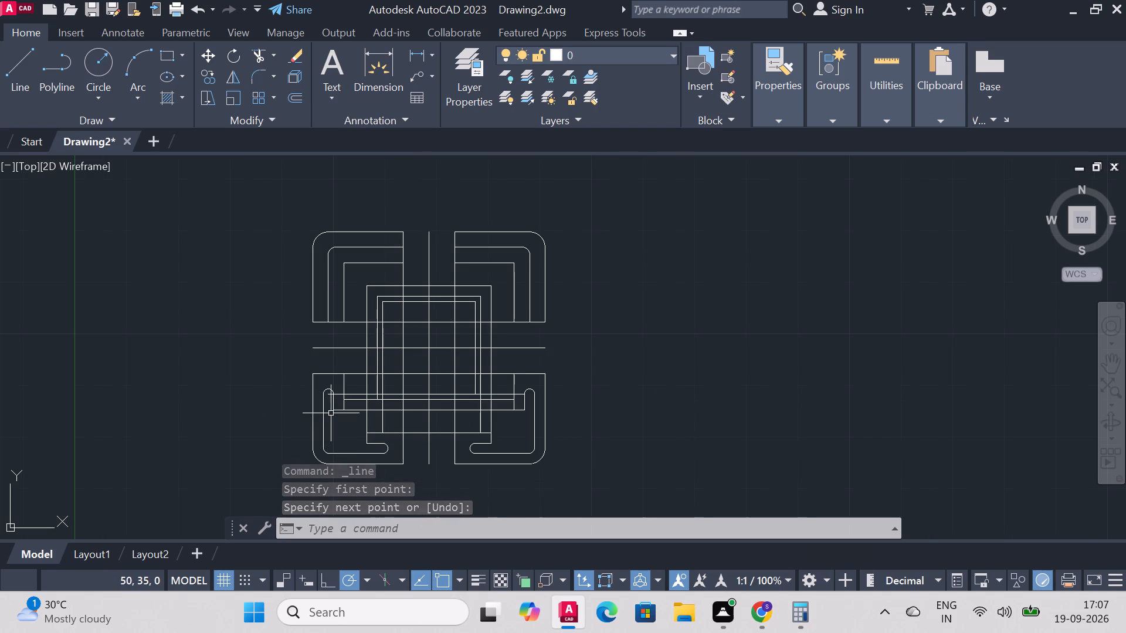
scroll(344, 412, "down", 1)
scroll(350, 348, "up", 1)
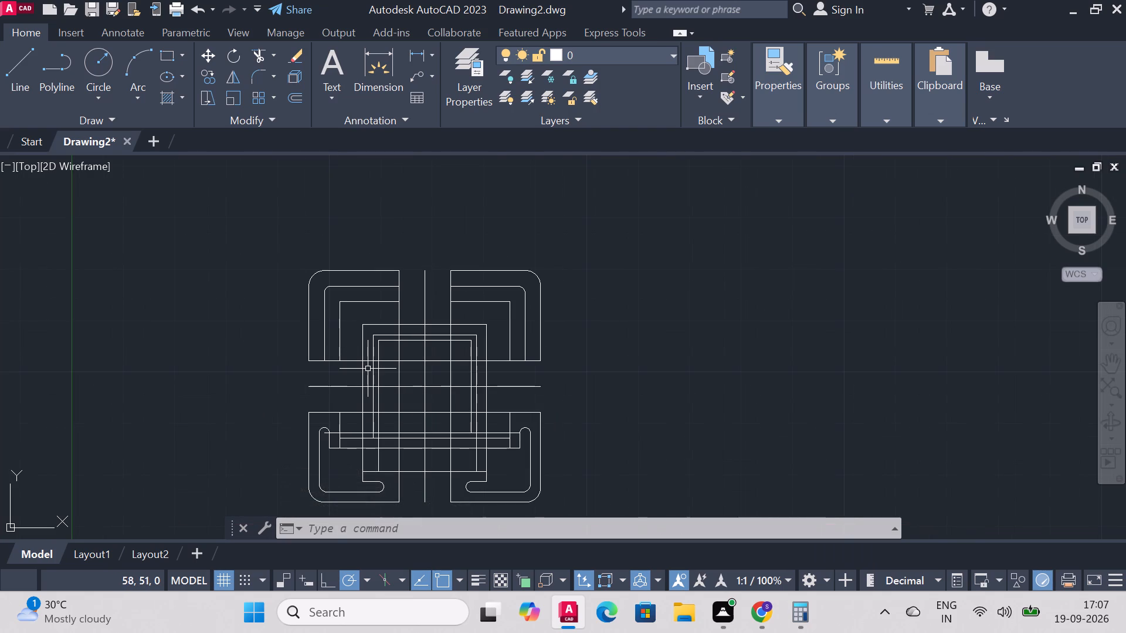
scroll(388, 360, "up", 1)
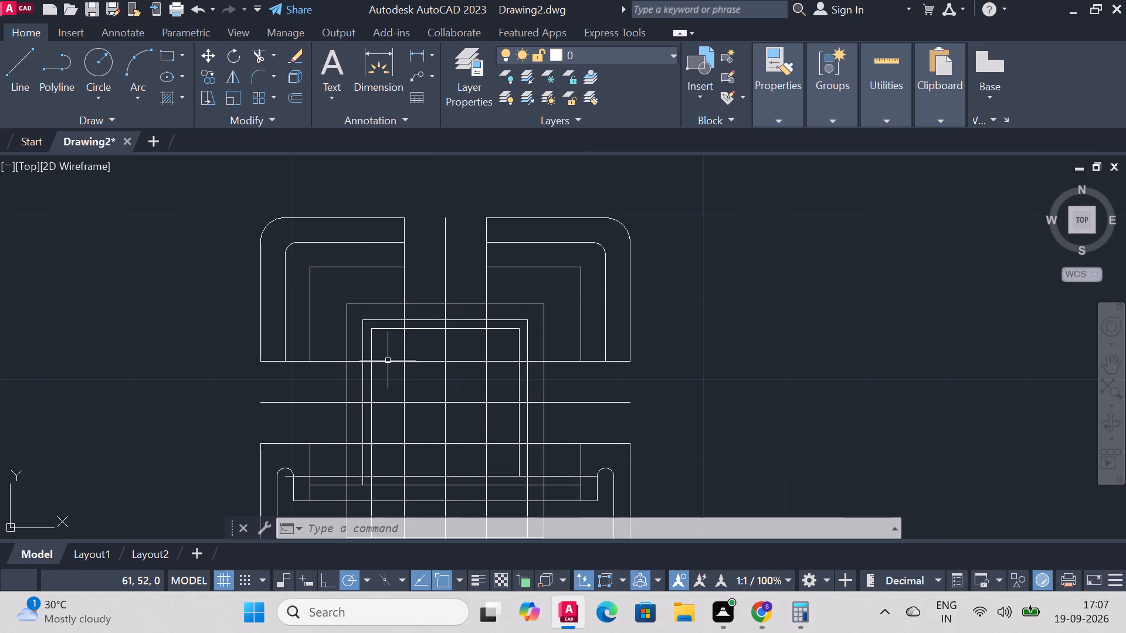
scroll(391, 358, "down", 1)
scroll(343, 492, "down", 2)
scroll(311, 467, "up", 3)
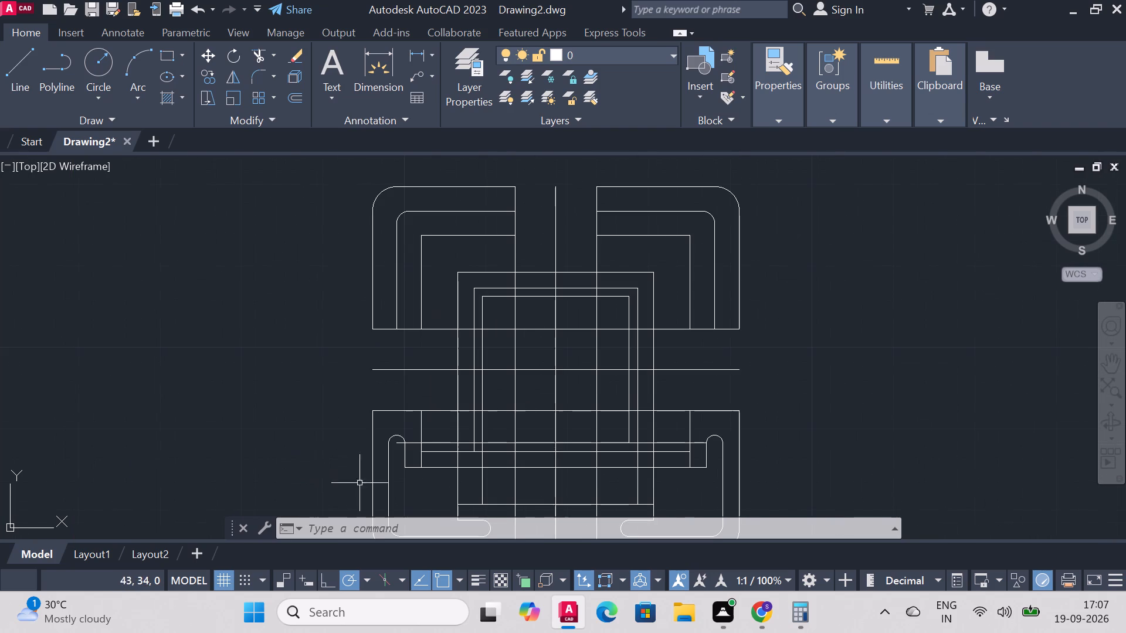
left_click(448, 441)
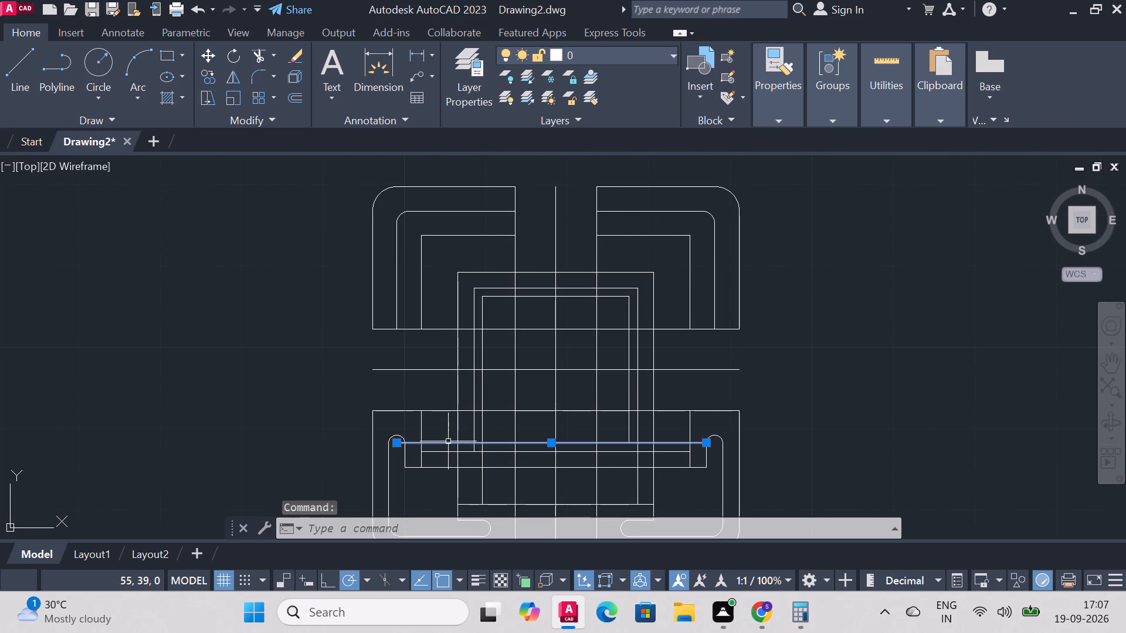
key("Delete")
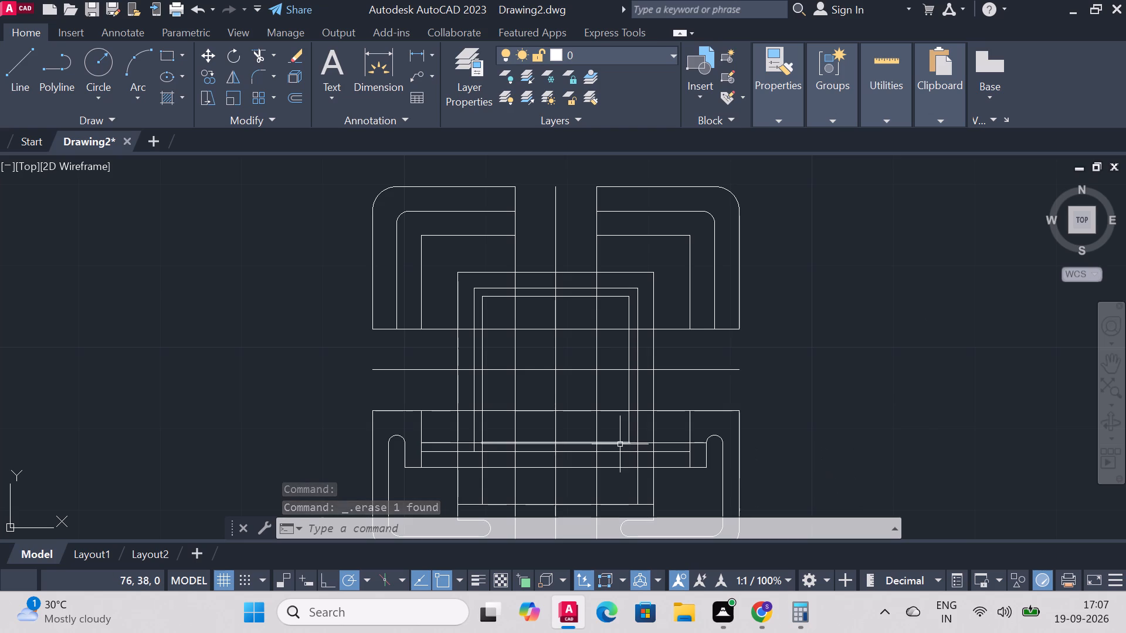
Measure the width of the central vertical gap between the lower-left and lower-right sections.
scroll(620, 444, "down", 3)
scroll(640, 527, "up", 4)
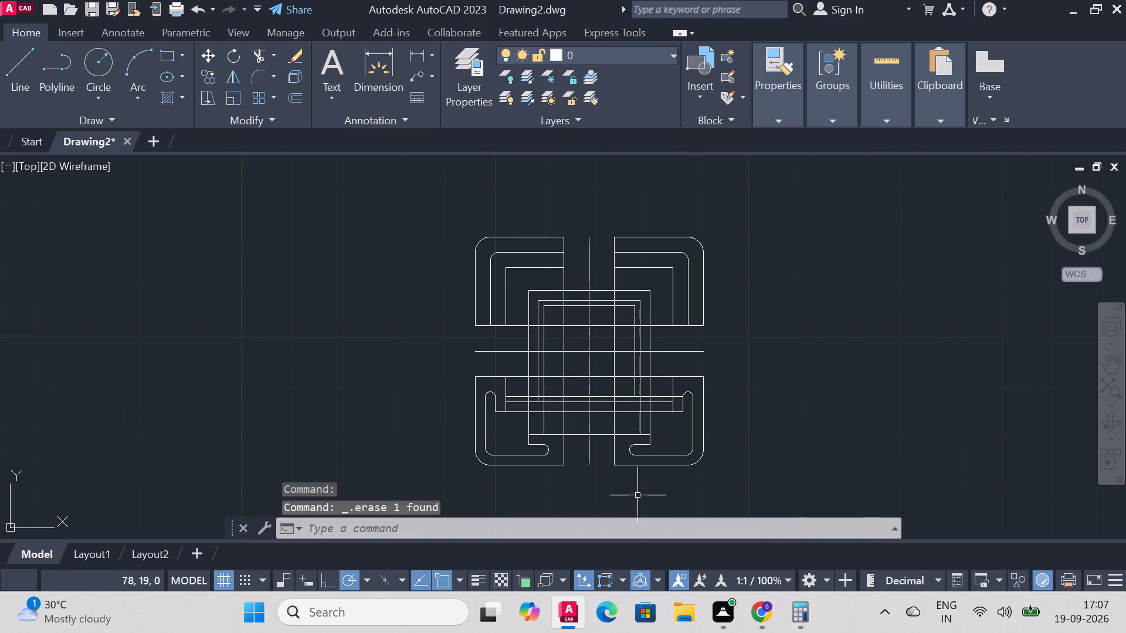
scroll(637, 495, "up", 2)
scroll(620, 337, "down", 2)
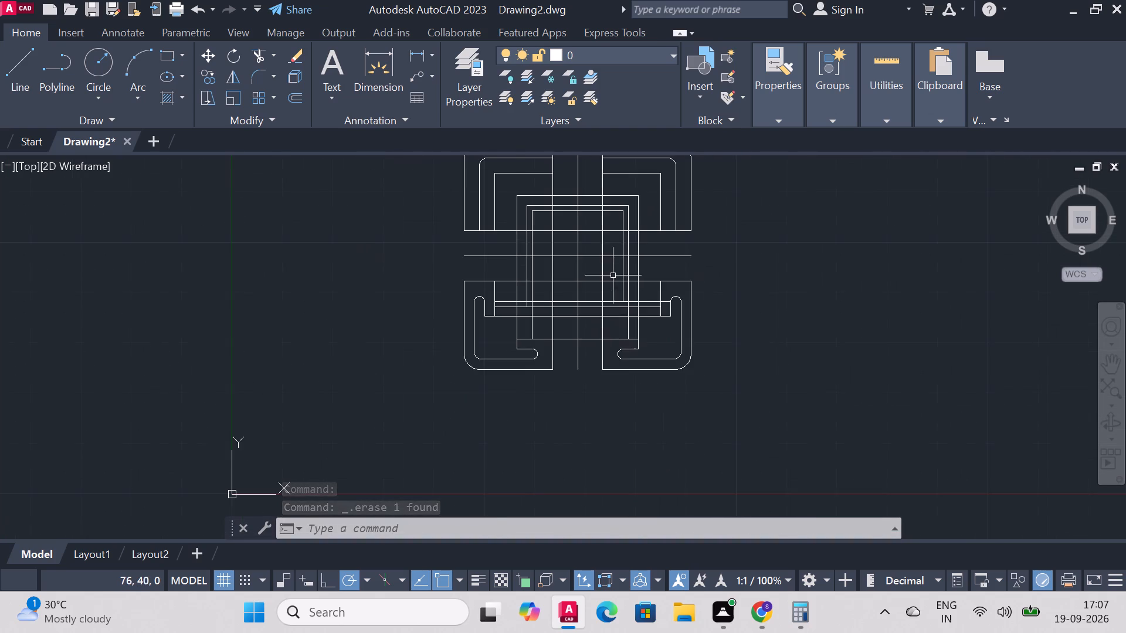
scroll(612, 258, "up", 2)
left_click(362, 75)
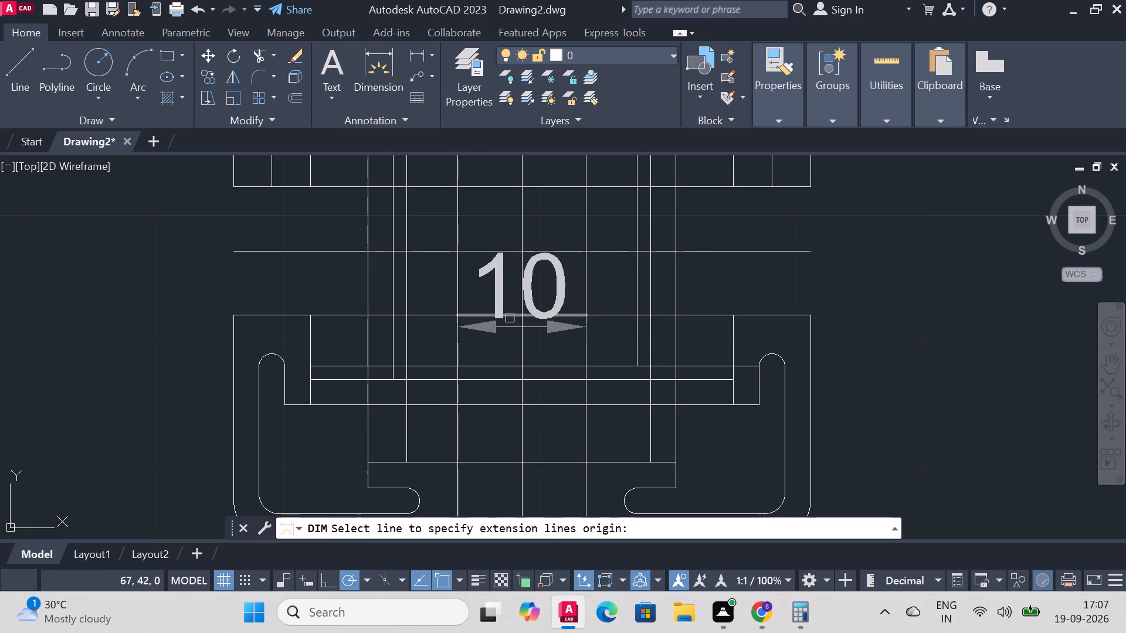
right_click(510, 319)
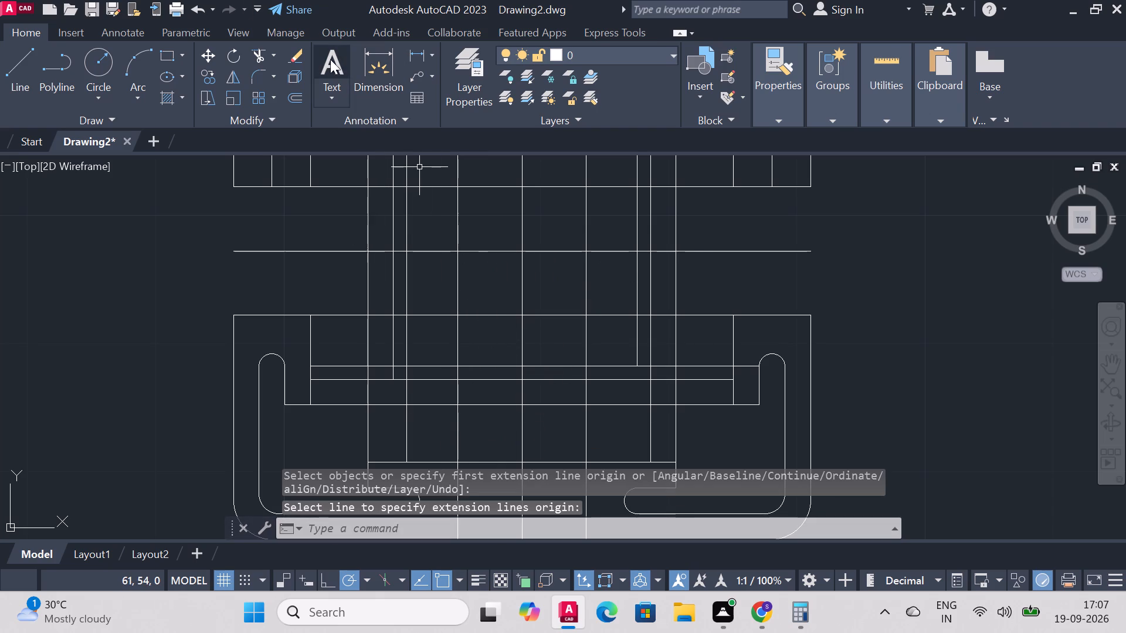
scroll(559, 241, "down", 3)
scroll(579, 336, "up", 2)
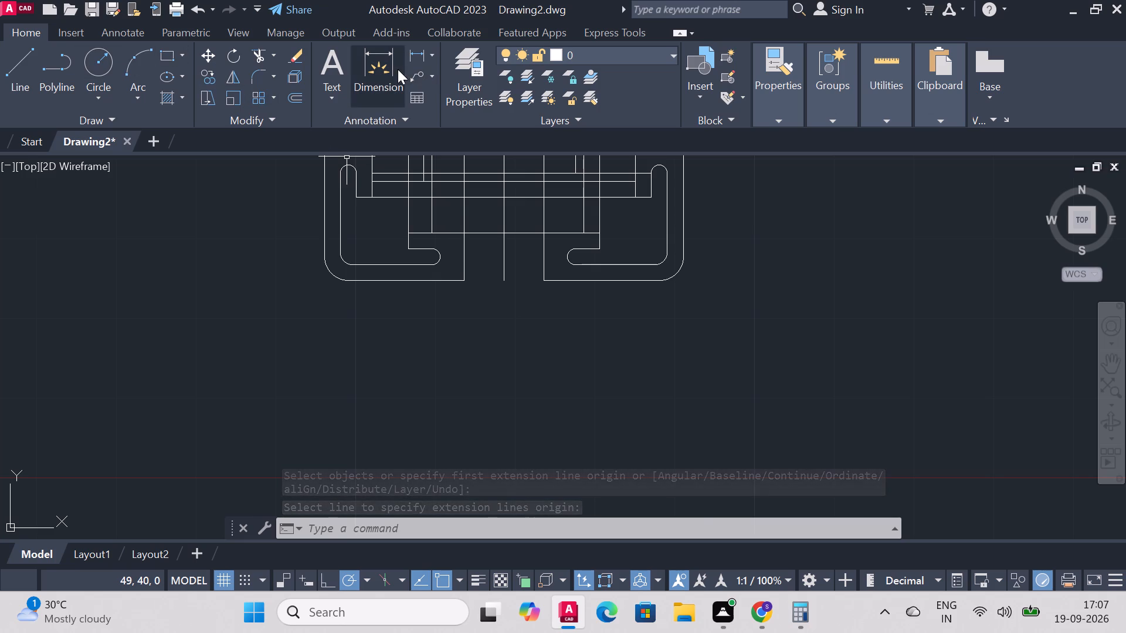
left_click(398, 69)
left_click(465, 278)
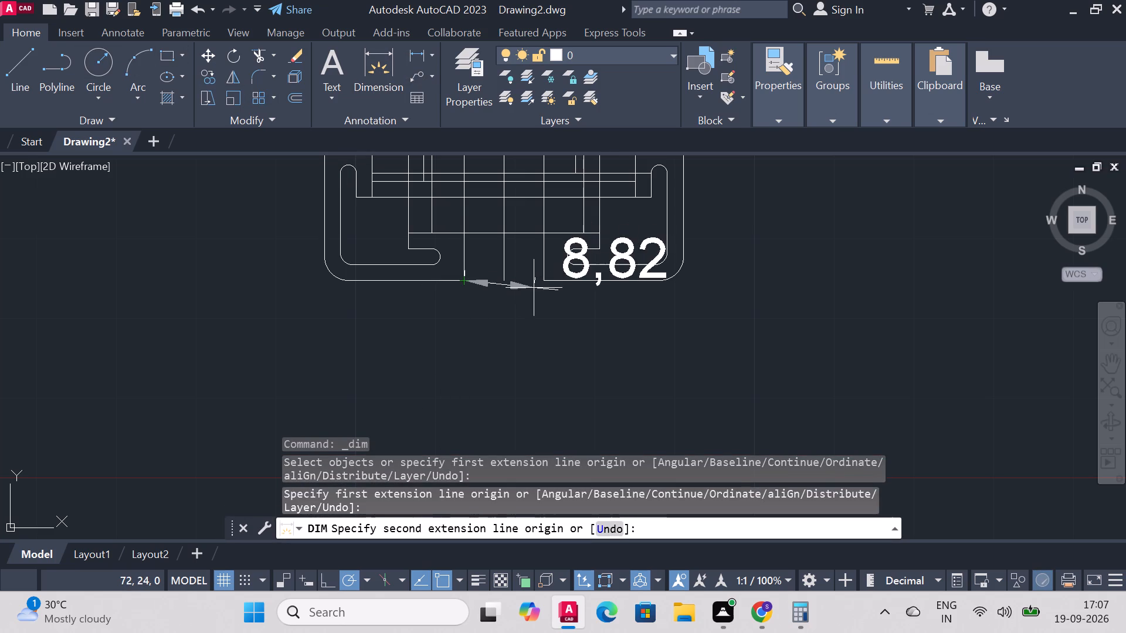
right_click(544, 280)
left_click(623, 297)
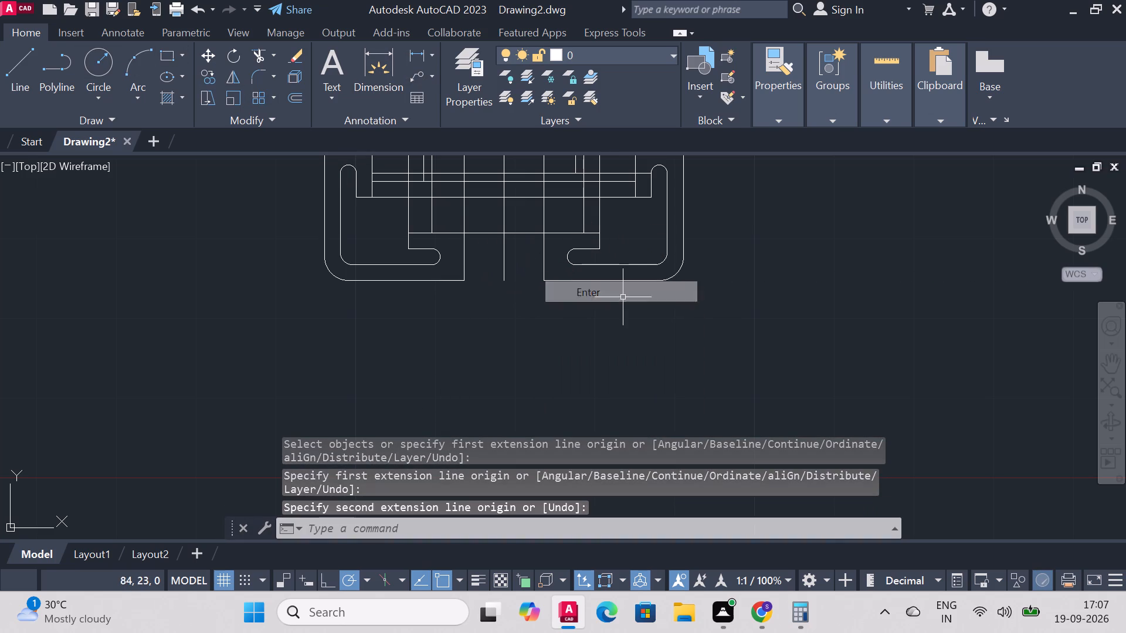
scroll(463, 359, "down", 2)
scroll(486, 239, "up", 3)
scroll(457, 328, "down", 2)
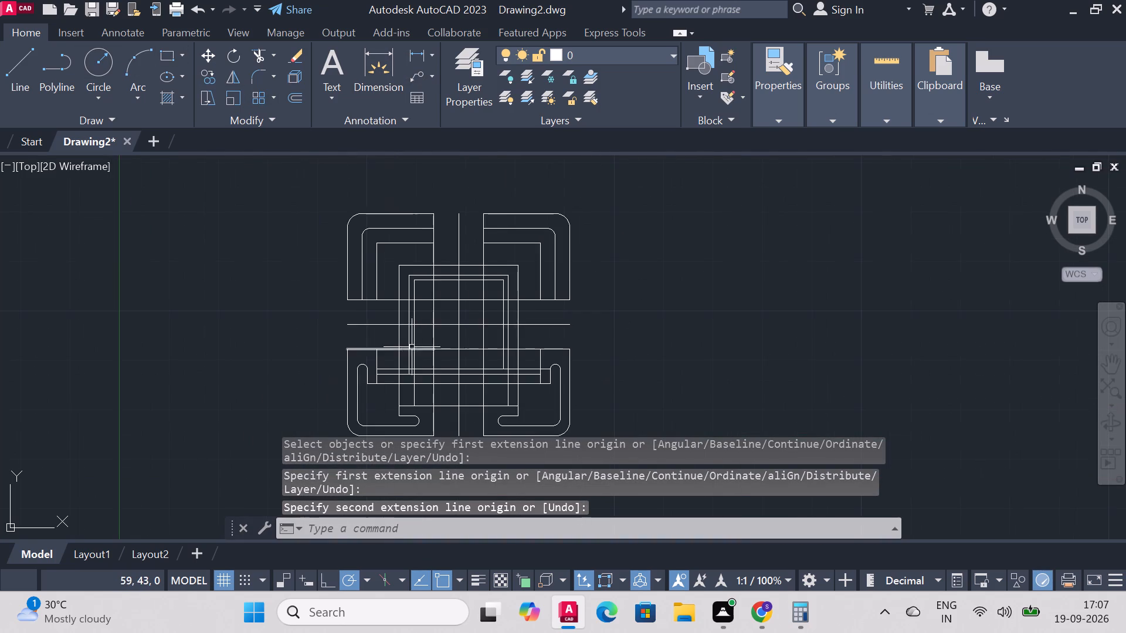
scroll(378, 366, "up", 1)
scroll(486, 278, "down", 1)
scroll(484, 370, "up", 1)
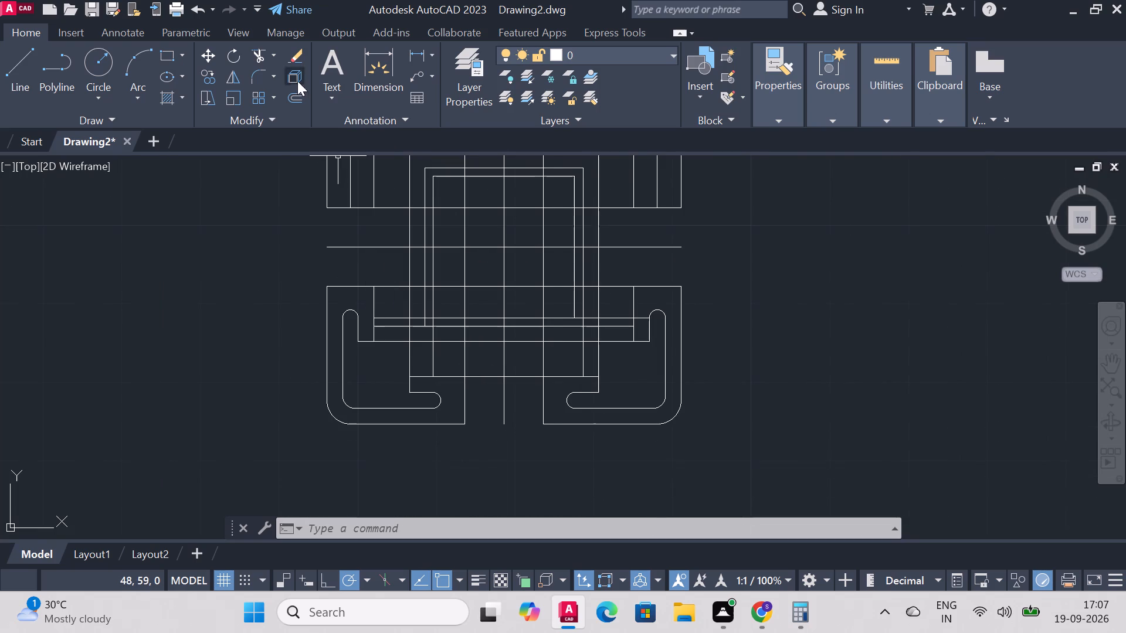
Measure the gap's width between the lower-left and lower-right sections at their upper edge with a temporary dimension, and erase that dimension.
left_click(386, 63)
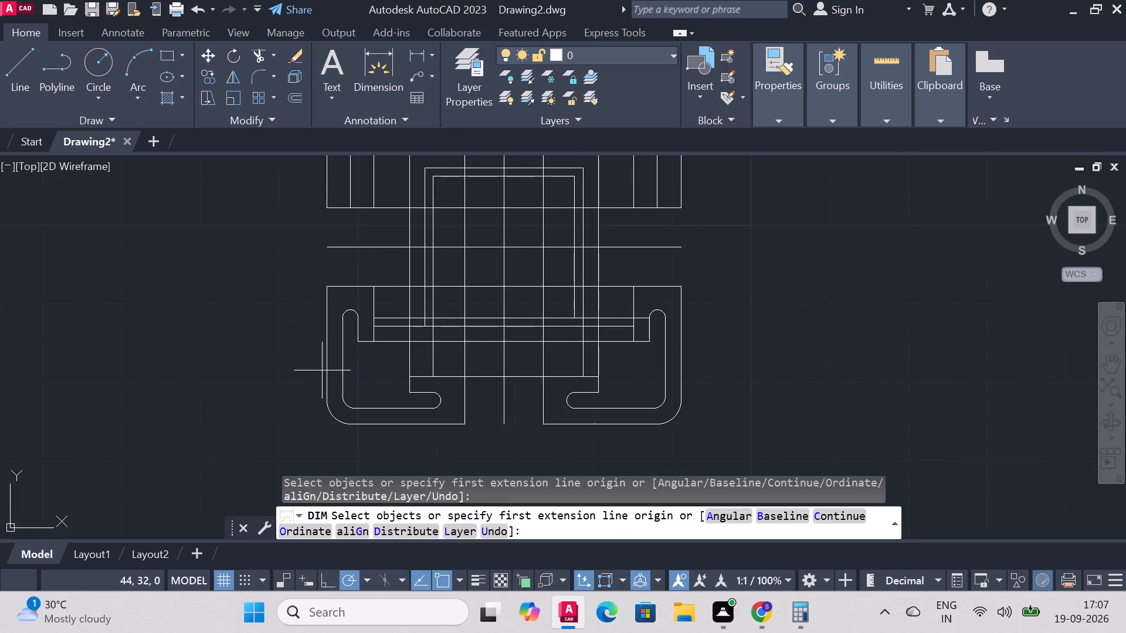
left_click(487, 287)
left_click(487, 287)
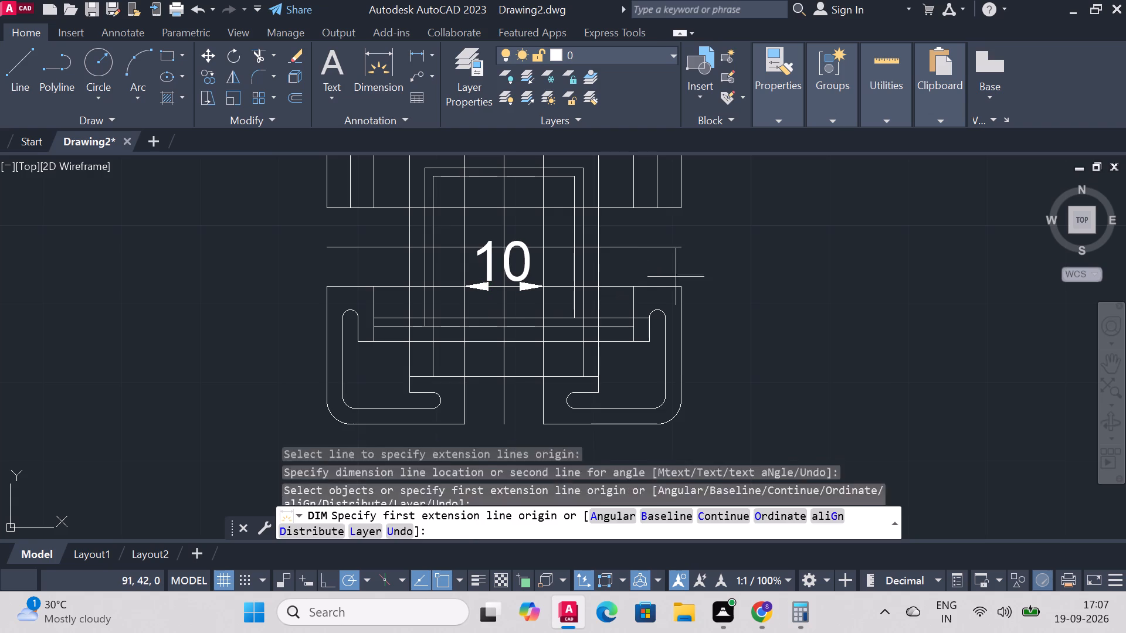
left_click(260, 57)
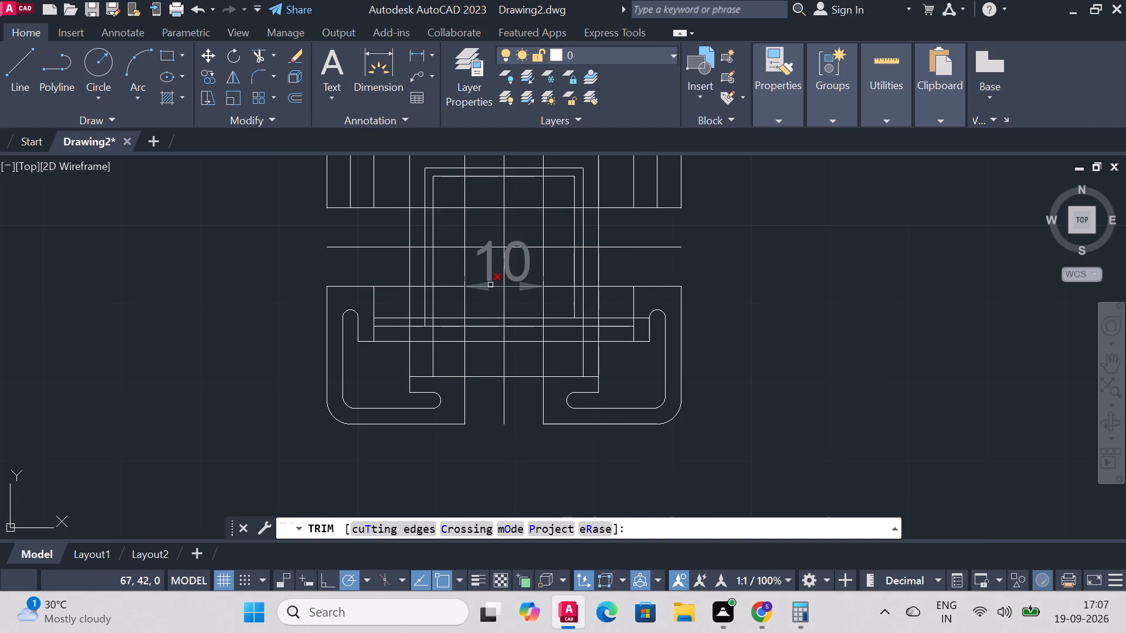
left_click(490, 285)
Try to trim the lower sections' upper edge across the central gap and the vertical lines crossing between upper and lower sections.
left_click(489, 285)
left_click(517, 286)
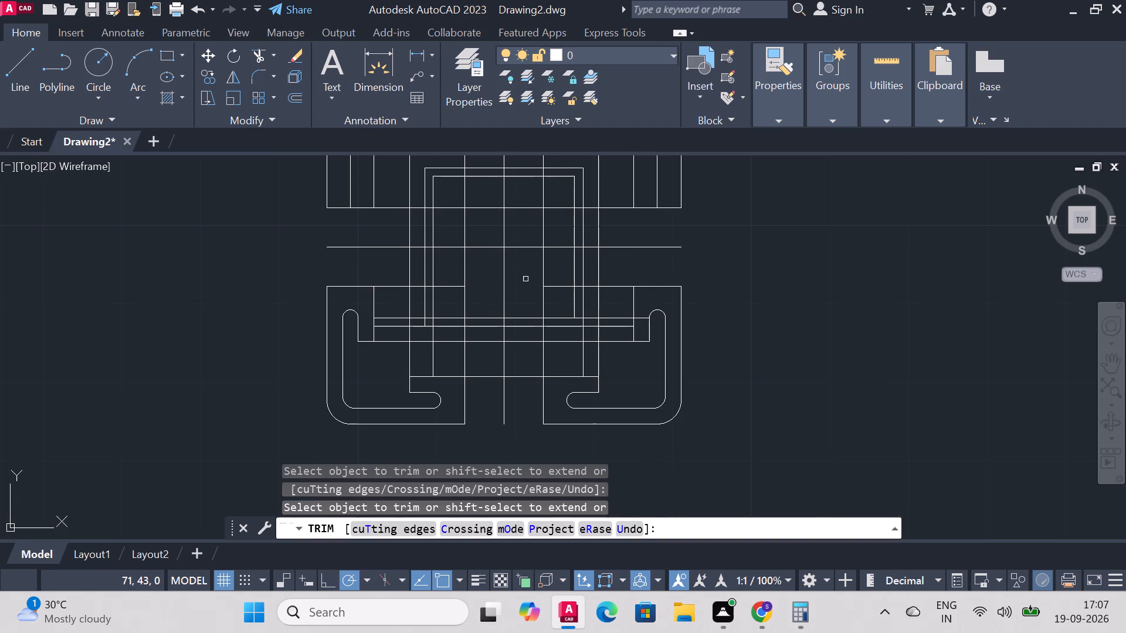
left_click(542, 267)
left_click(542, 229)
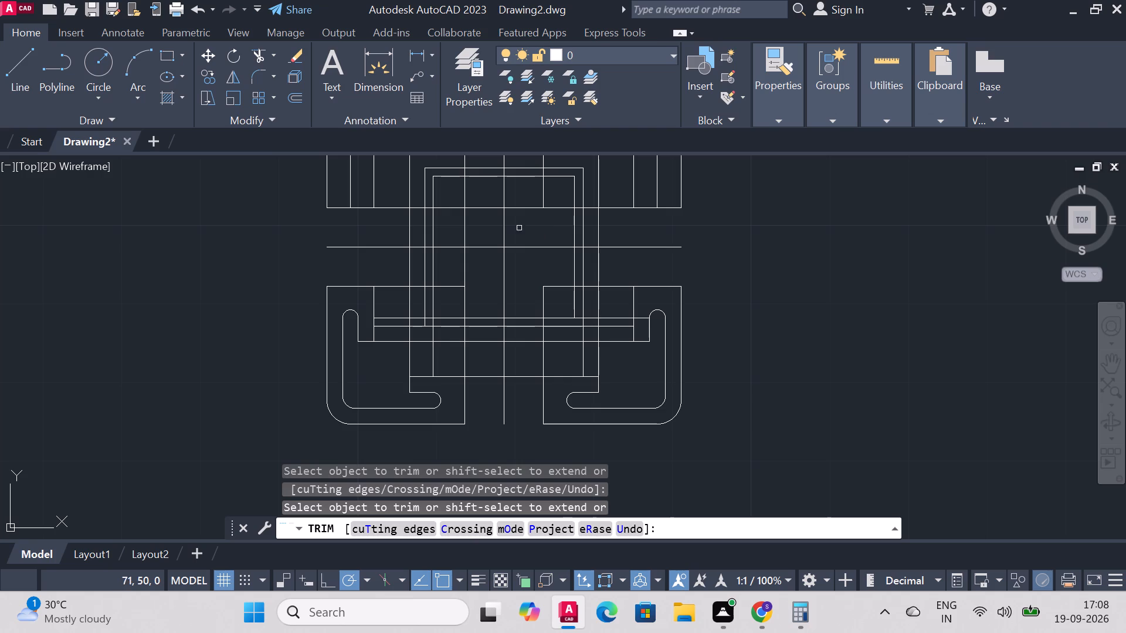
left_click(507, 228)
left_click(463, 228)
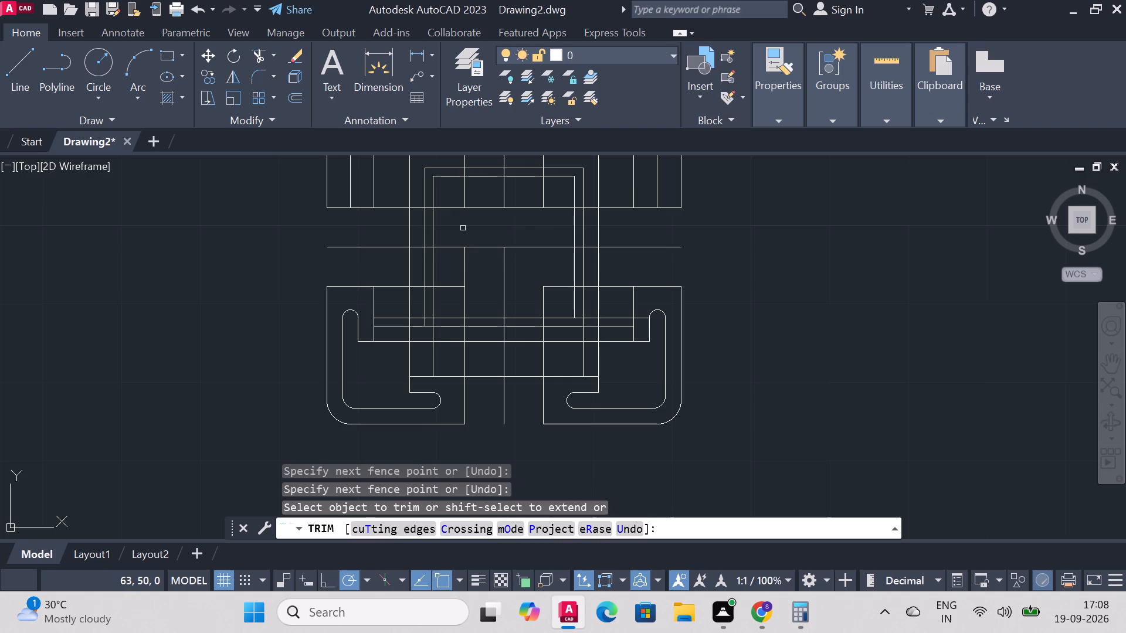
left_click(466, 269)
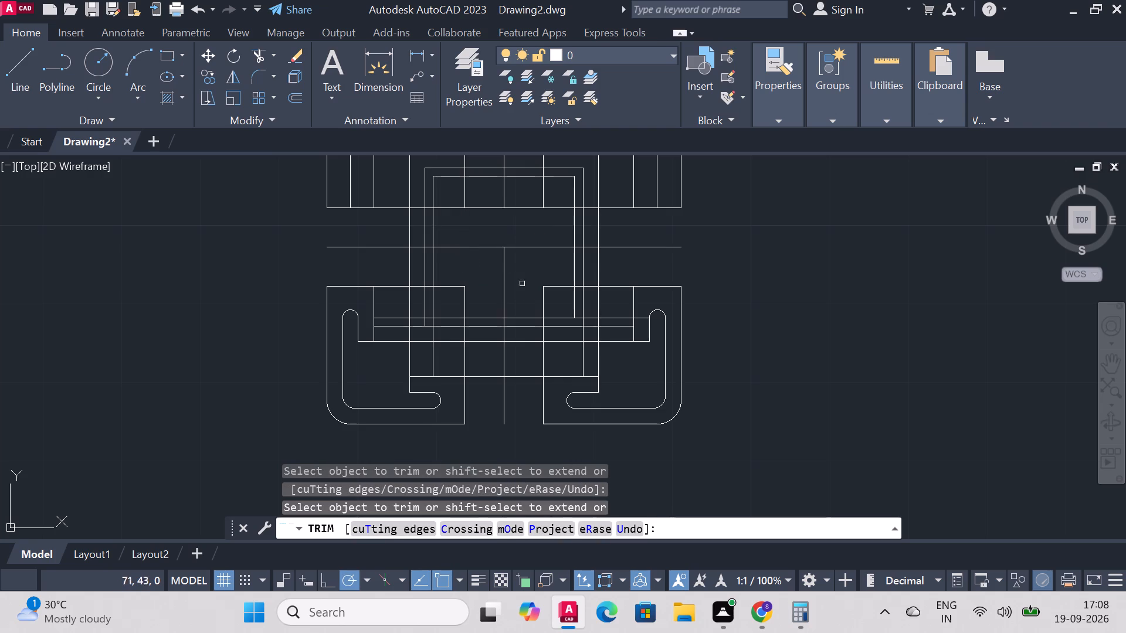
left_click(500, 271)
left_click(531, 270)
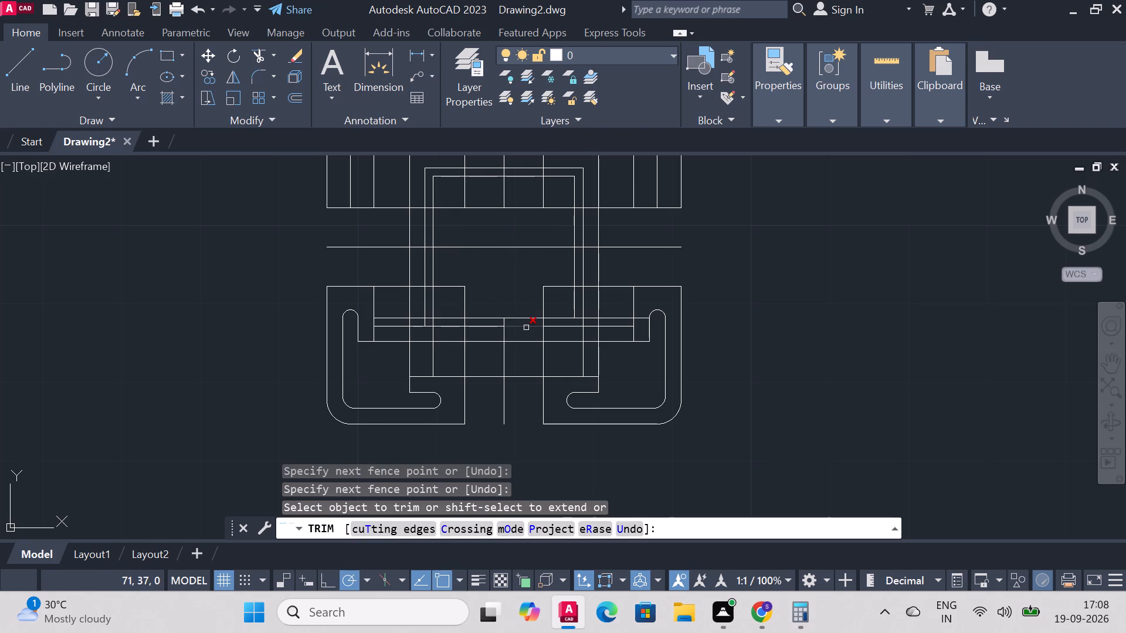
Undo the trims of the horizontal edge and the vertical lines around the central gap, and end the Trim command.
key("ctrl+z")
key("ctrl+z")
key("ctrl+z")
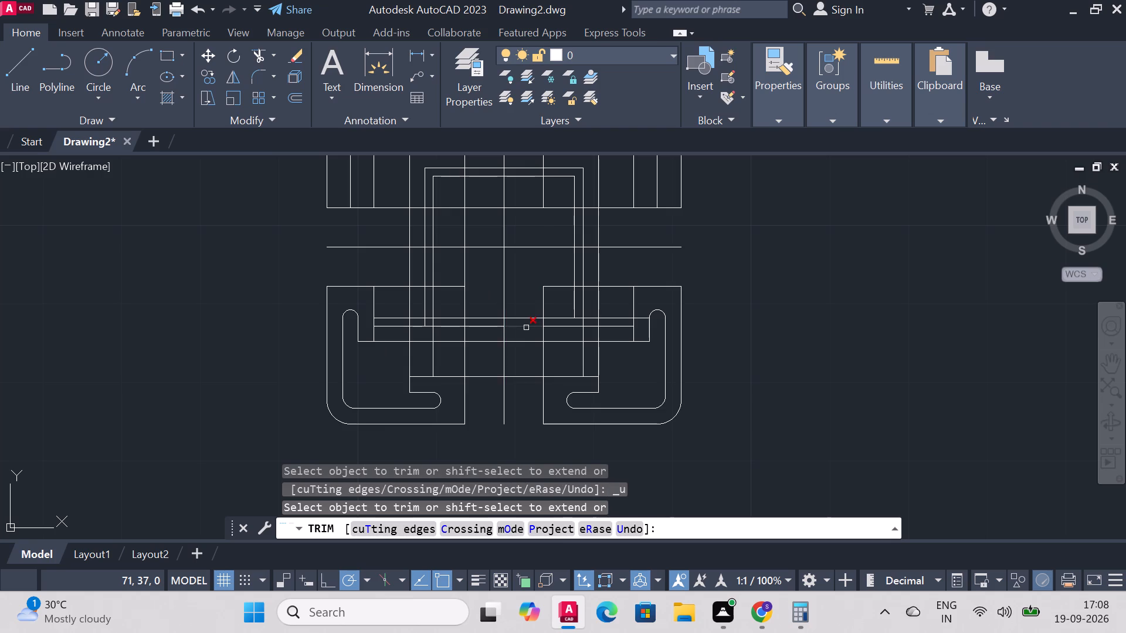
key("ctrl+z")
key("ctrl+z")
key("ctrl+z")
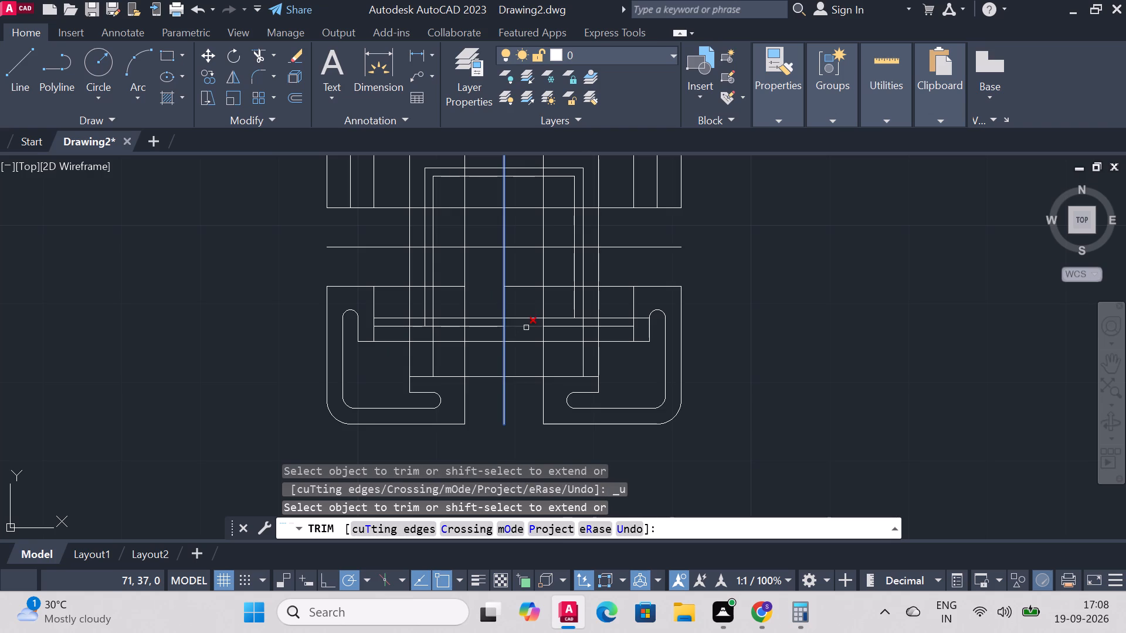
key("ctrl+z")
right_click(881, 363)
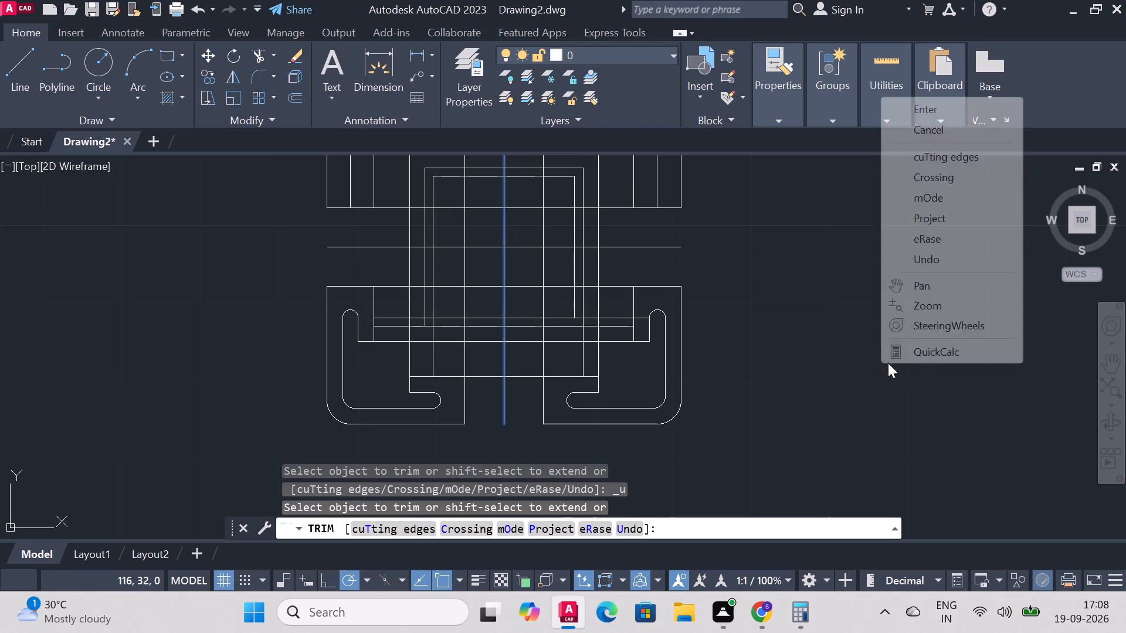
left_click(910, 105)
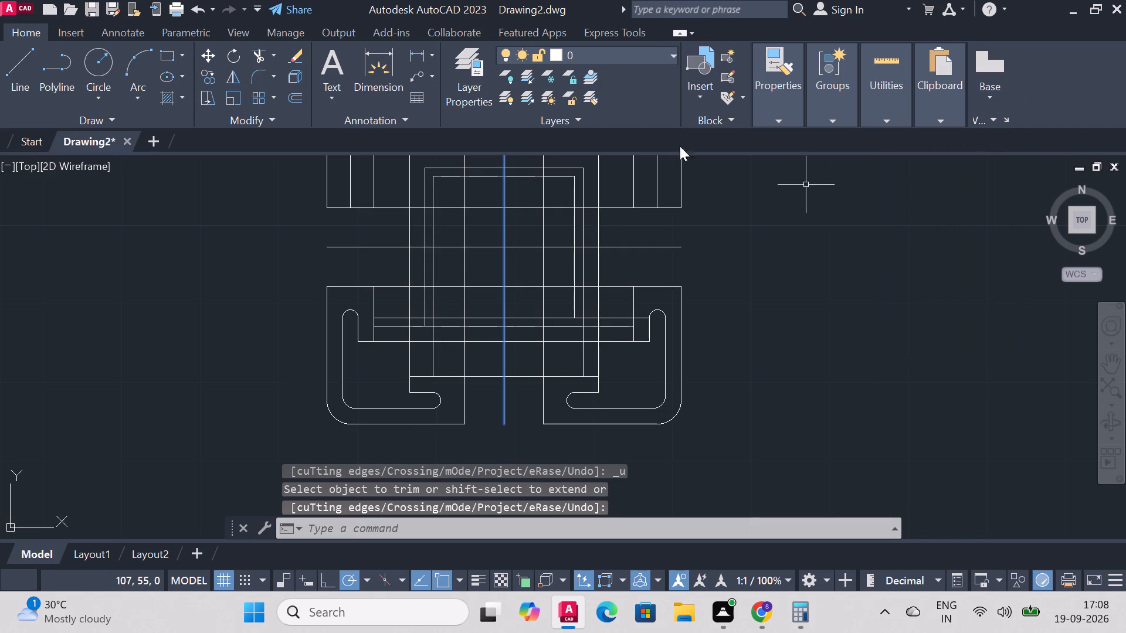
Draw a horizontal line about 11 units long from the innermost square's top-right corner to the upper-right section's middle vertical line.
scroll(718, 404, "down", 3)
scroll(714, 338, "up", 2)
scroll(737, 422, "down", 2)
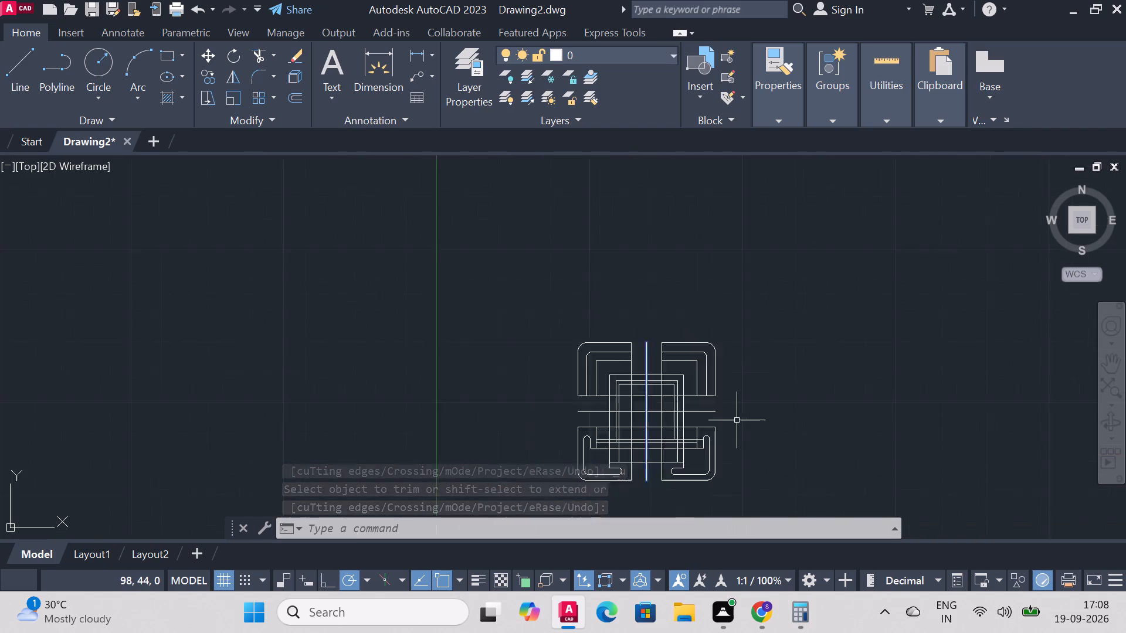
scroll(736, 441, "up", 3)
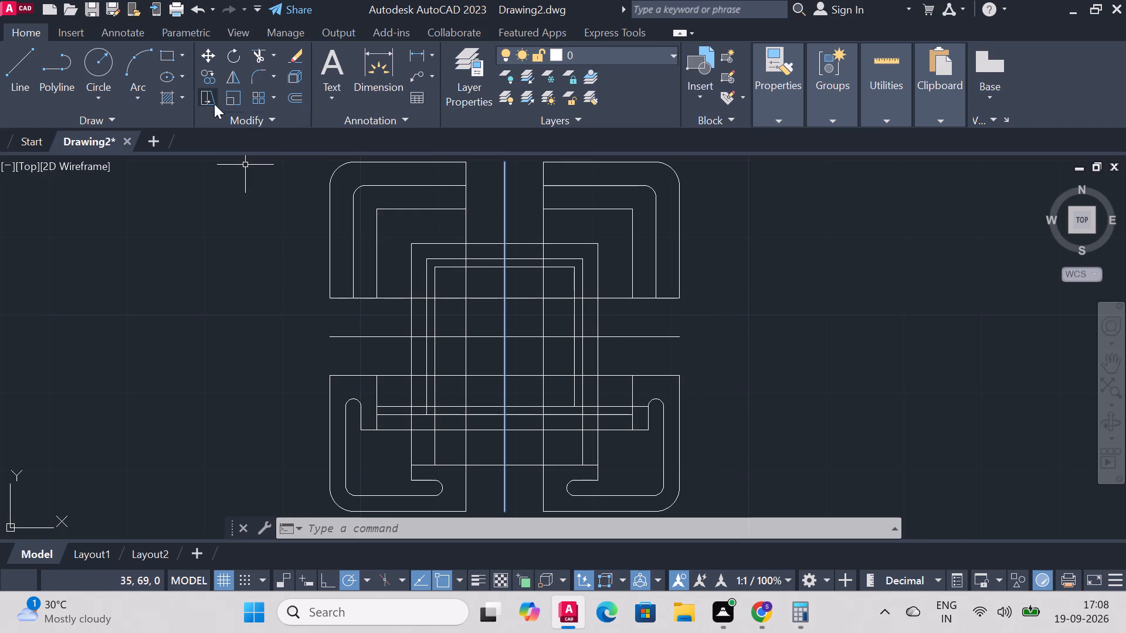
left_click(6, 63)
scroll(420, 263, "up", 1)
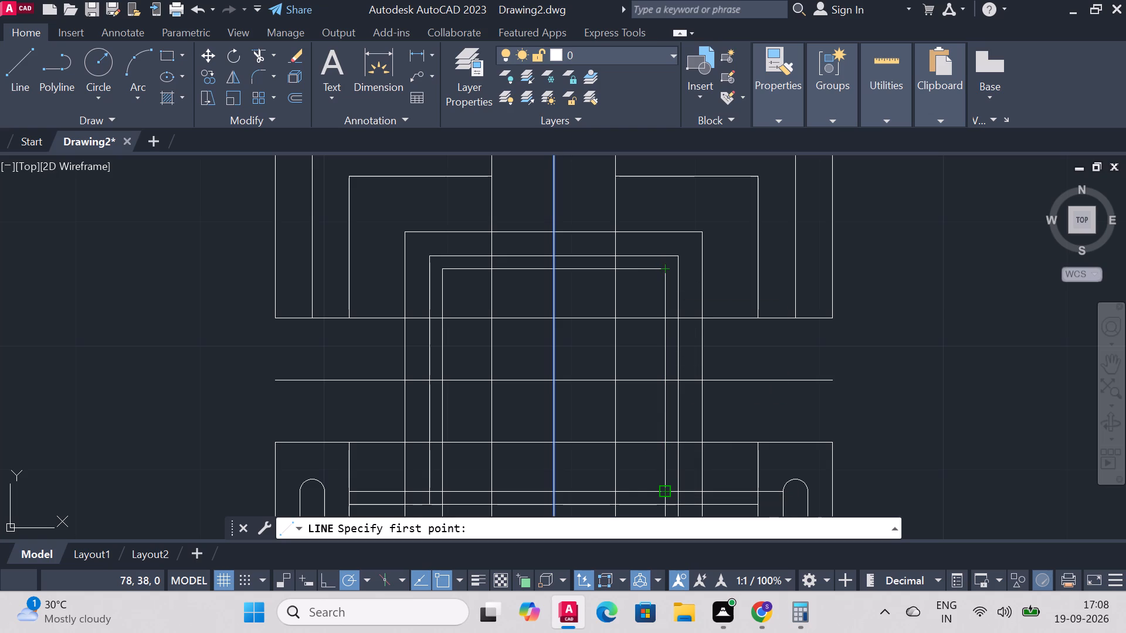
left_click(661, 269)
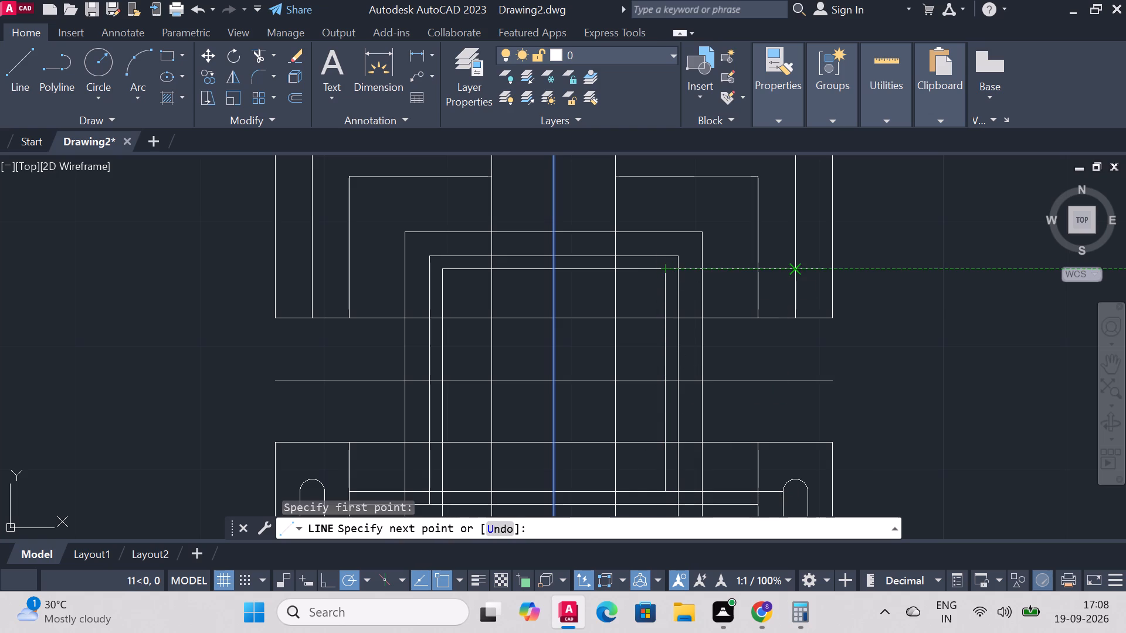
left_click(798, 266)
right_click(798, 268)
left_click(839, 284)
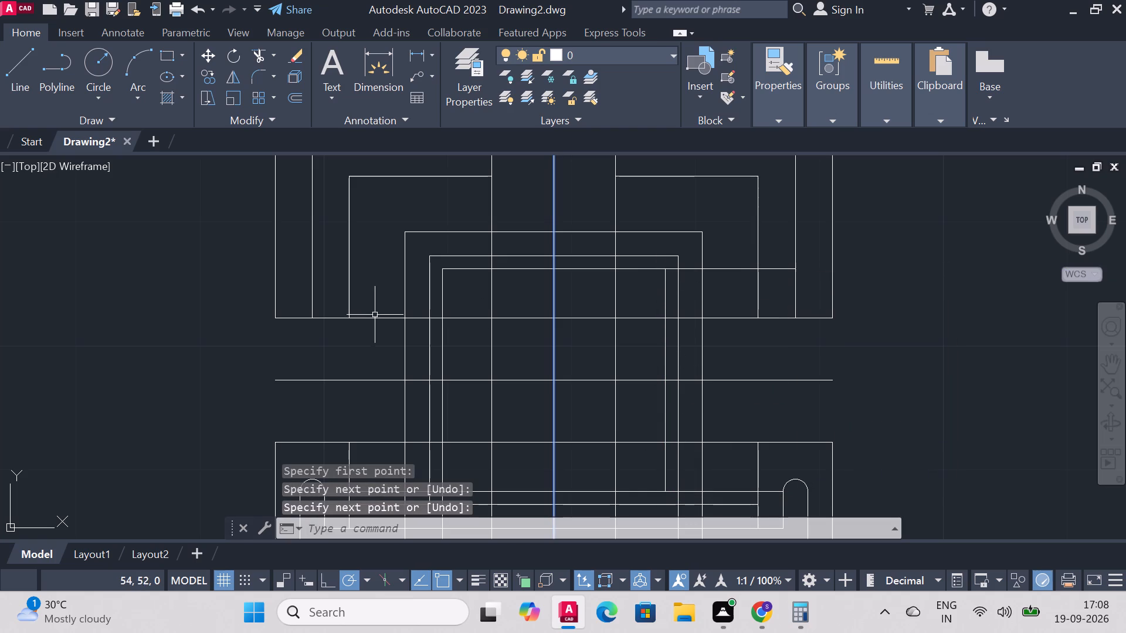
Draw a horizontal line about 11 units long from the innermost square's top-left corner to the upper-left section's middle vertical line.
left_click(14, 70)
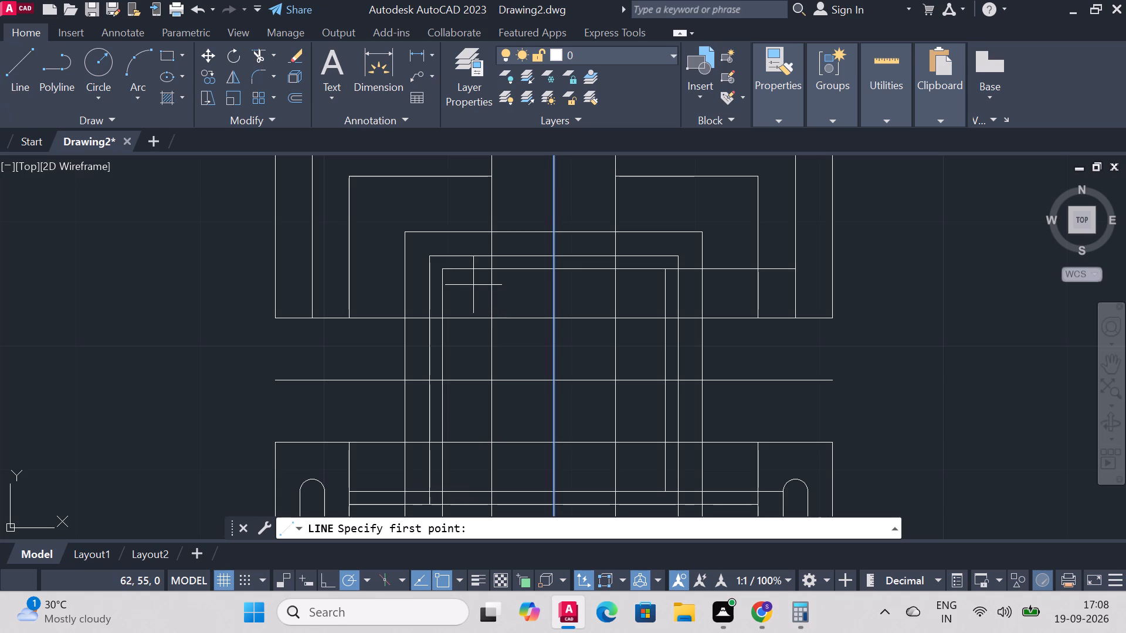
left_click(444, 269)
left_click(313, 269)
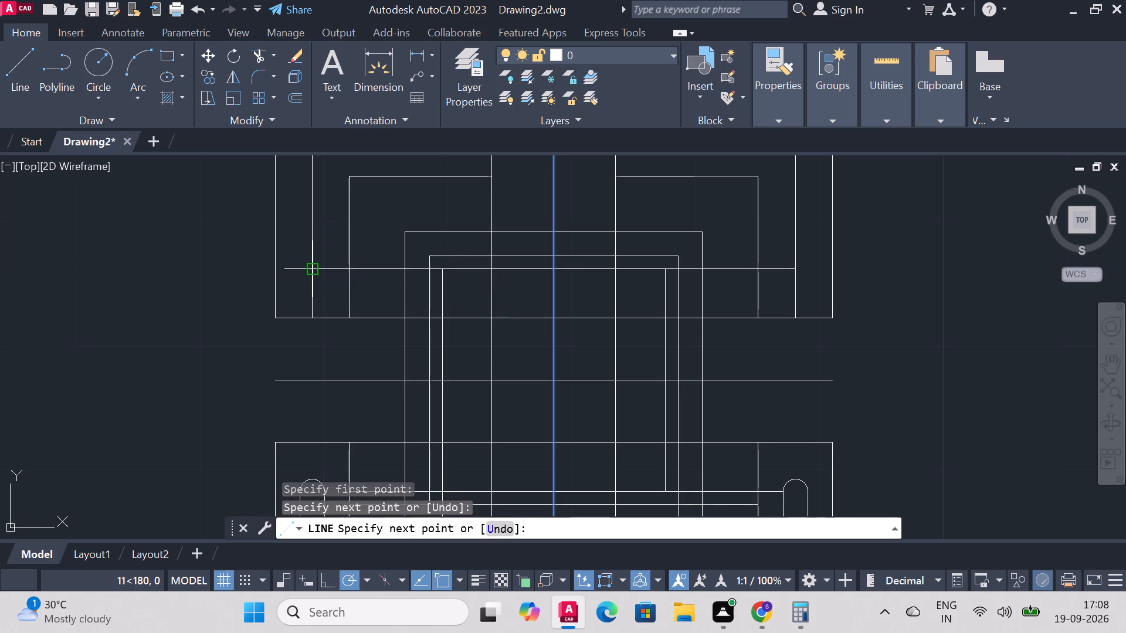
right_click(313, 269)
left_click(388, 278)
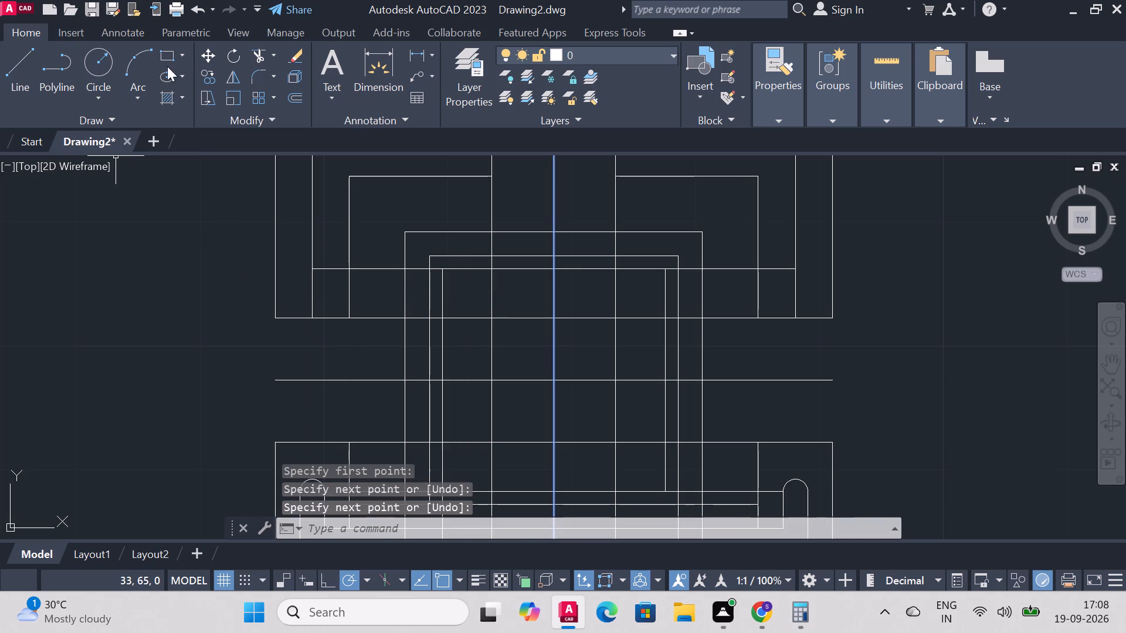
Draw a circle of radius 1 centred where the new horizontal line meets the upper-left section's middle vertical line.
left_click(108, 53)
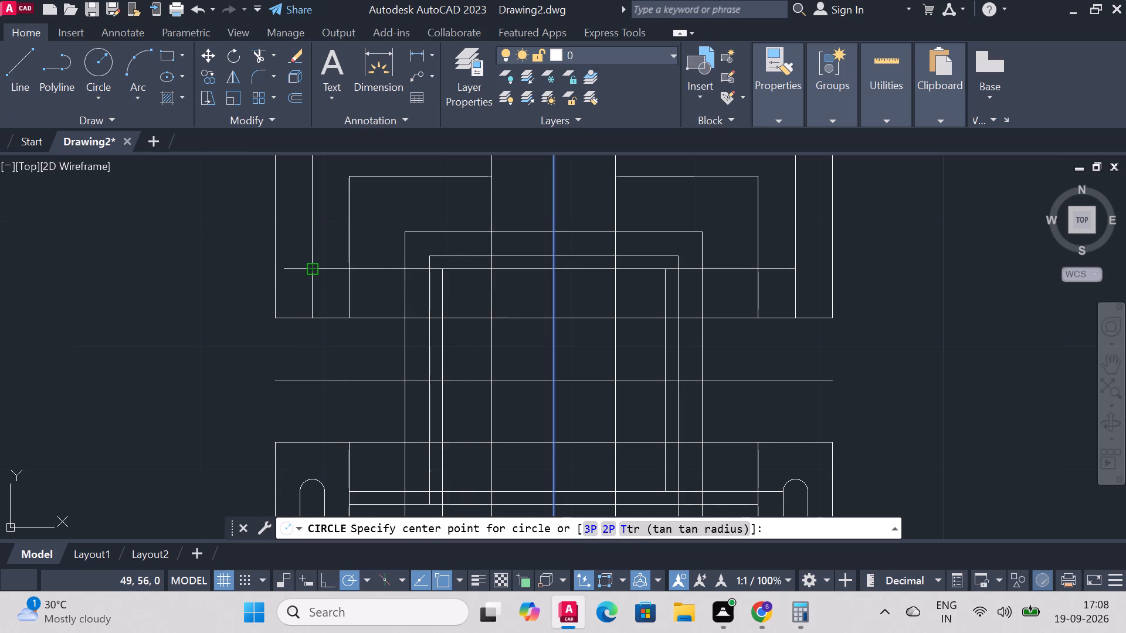
left_click(314, 267)
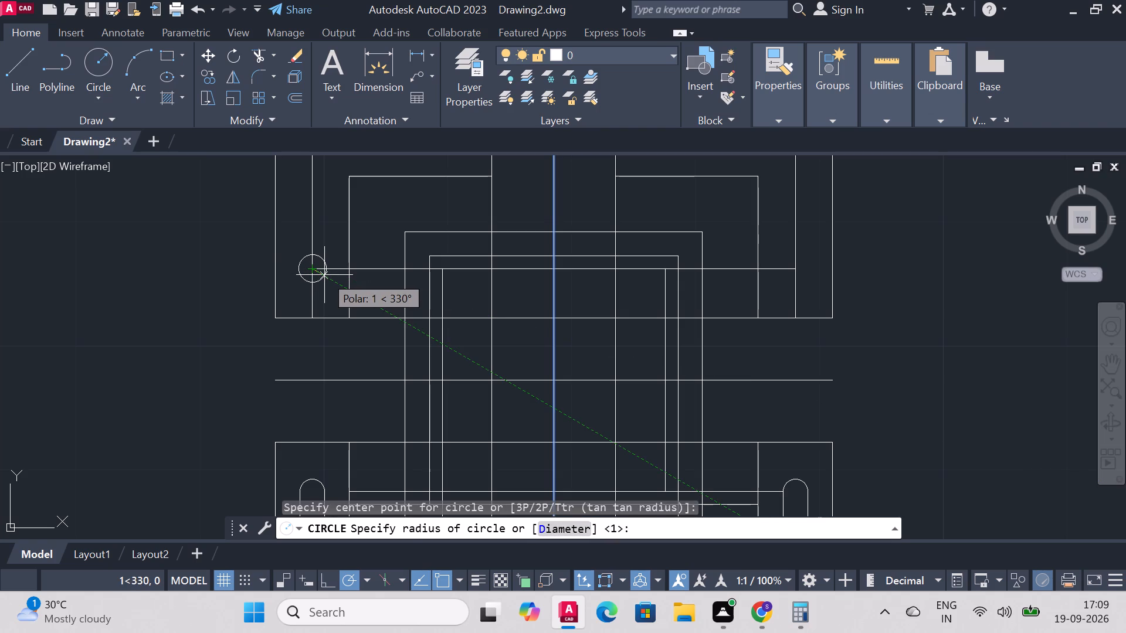
key("r")
key("Return")
key("1")
key("Return")
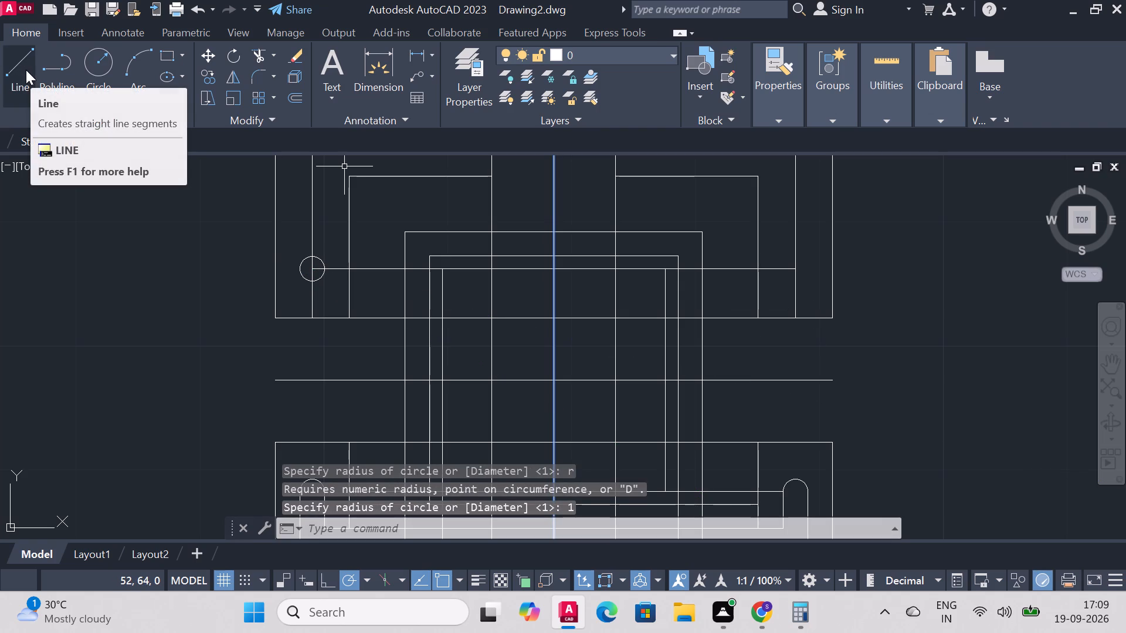
Draw a circle of radius 1 centred where the new horizontal line meets the upper-right section's middle vertical line.
left_click(92, 65)
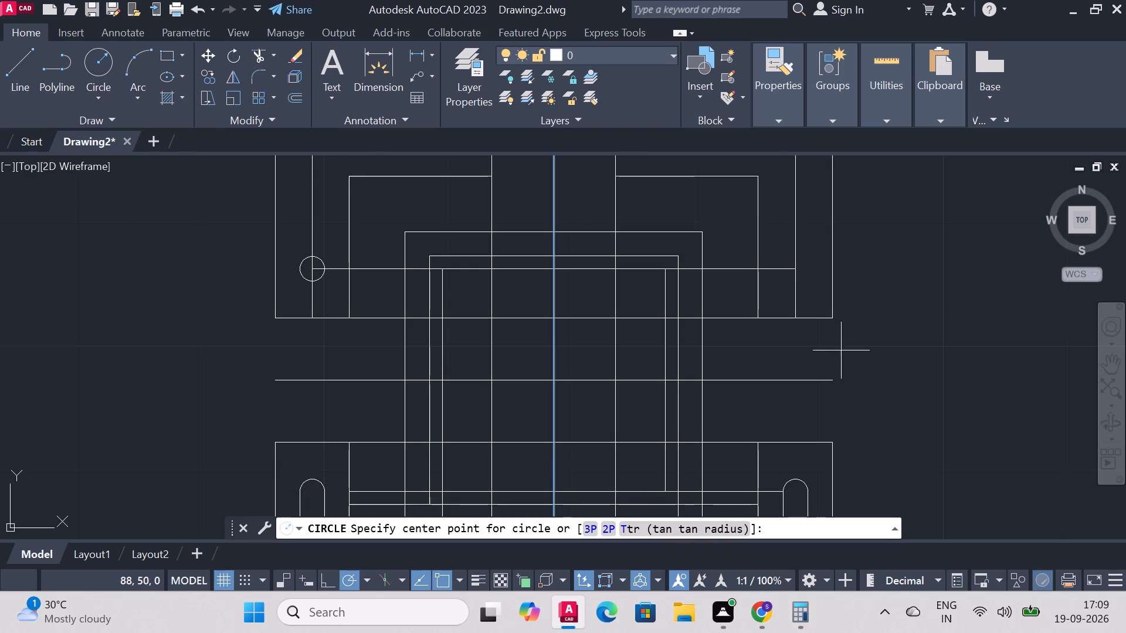
left_click(791, 267)
key("r")
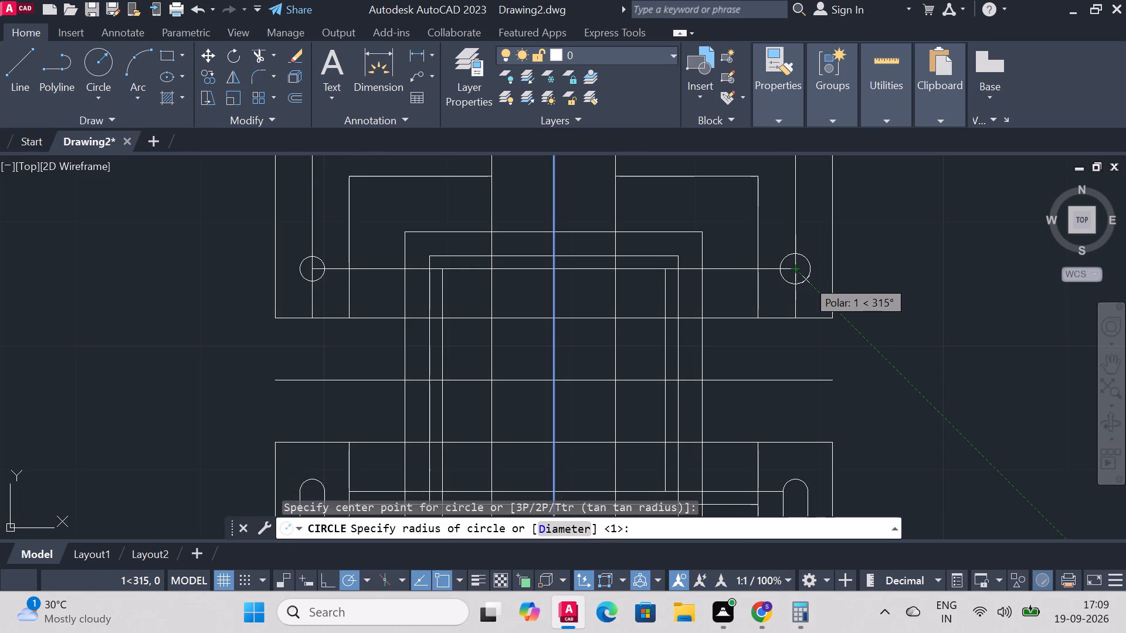
key("Return")
key("1")
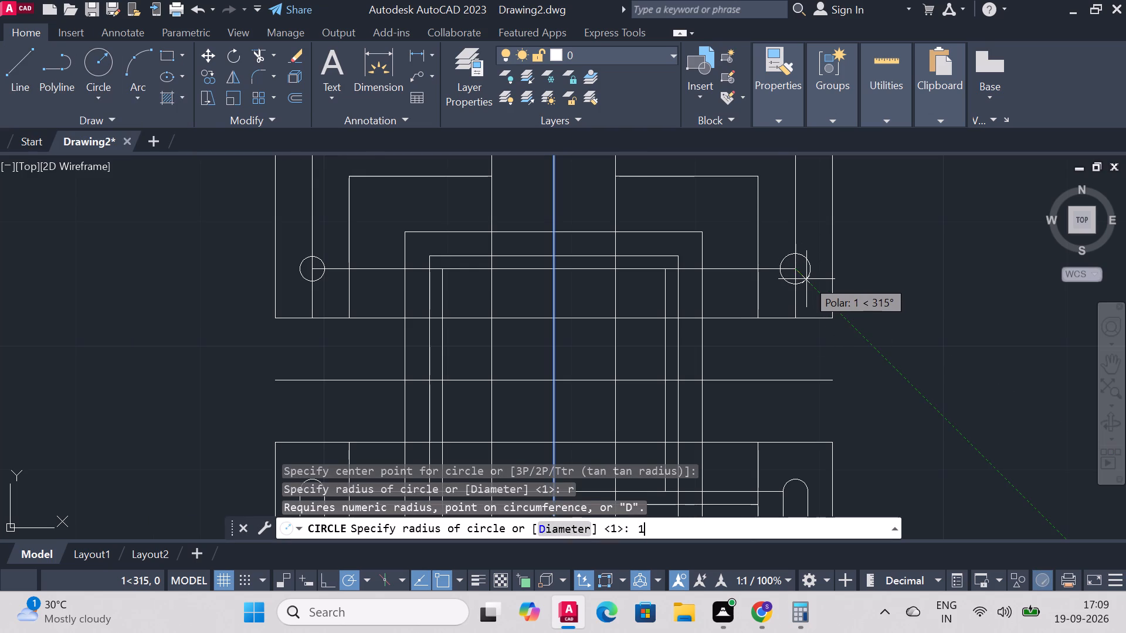
key("Return")
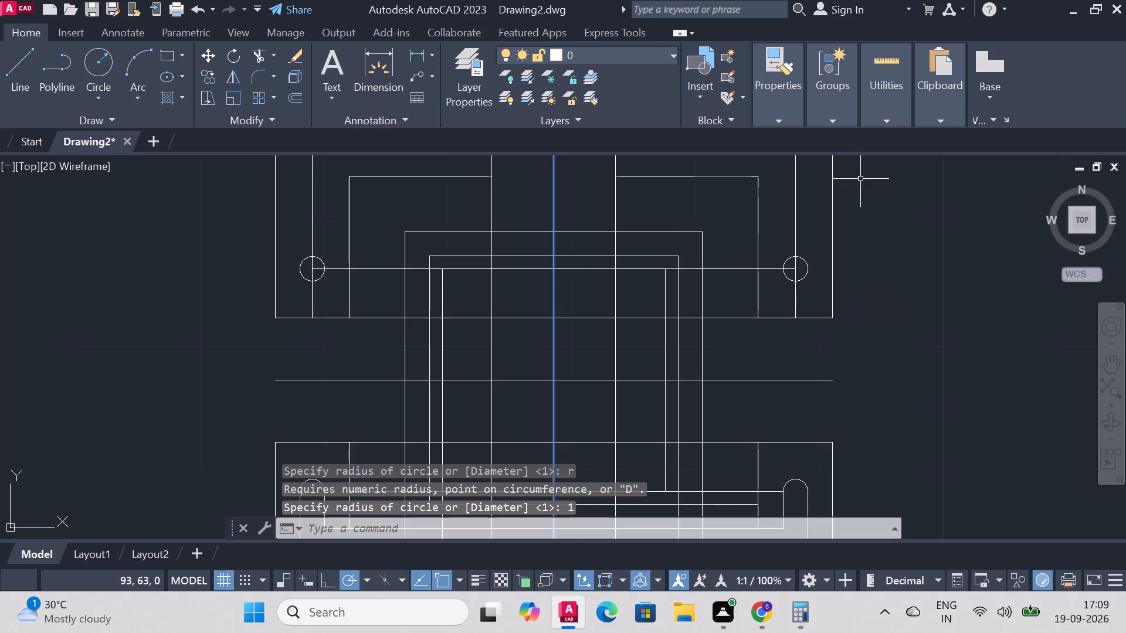
Draw a vertical line from the innermost square's top-left corner up to the upper-left section's middle horizontal line.
scroll(876, 195, "down", 4)
scroll(900, 171, "up", 3)
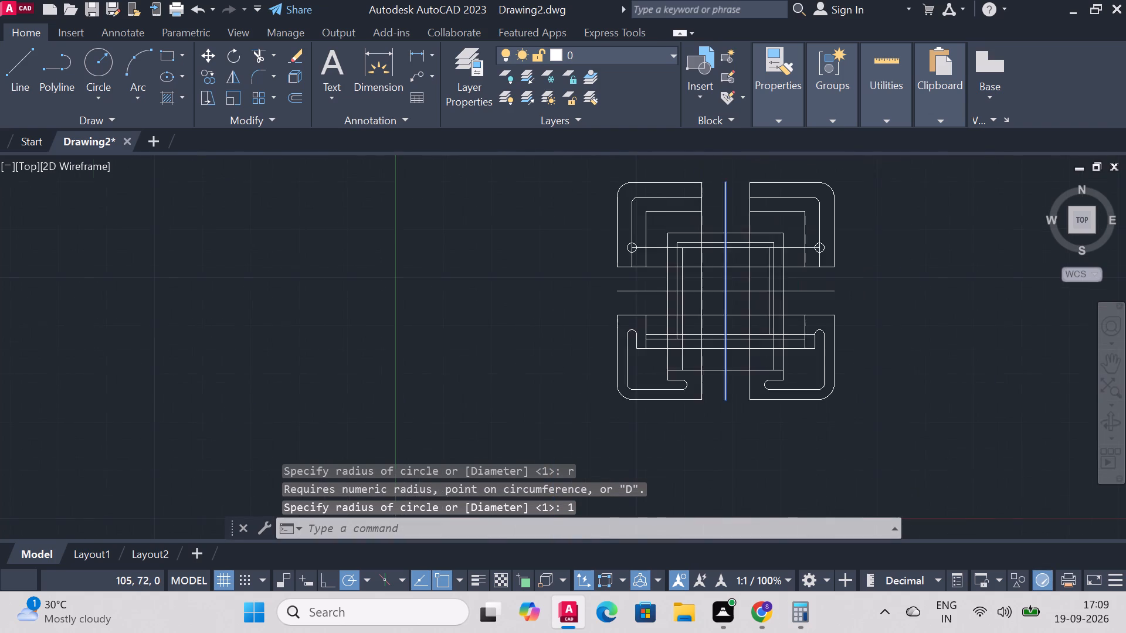
scroll(898, 171, "up", 1)
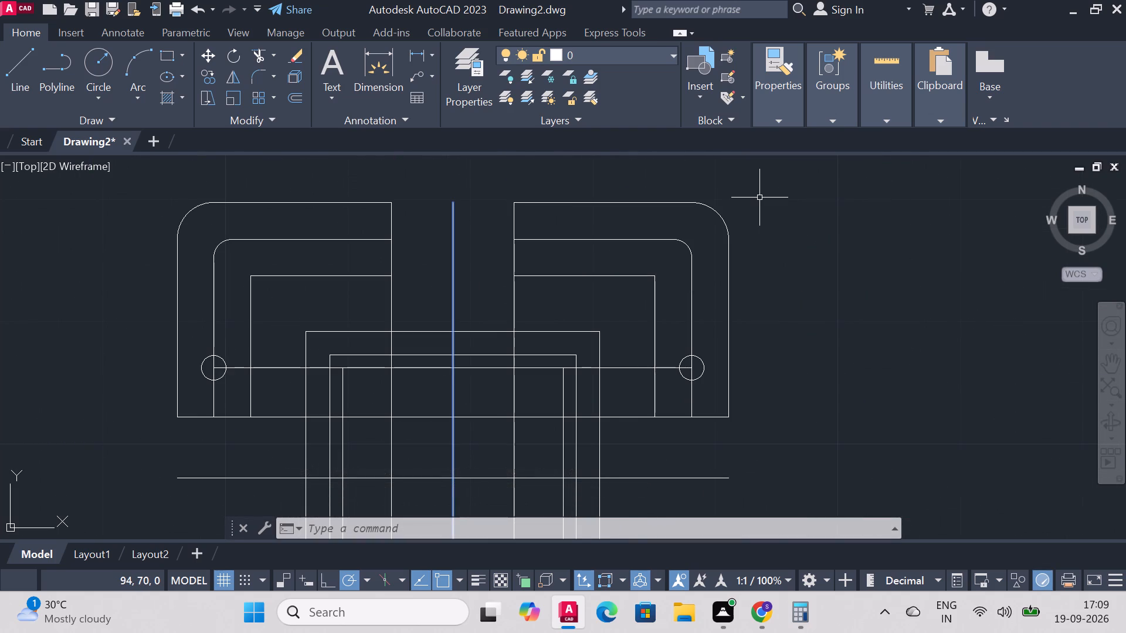
left_click(108, 64)
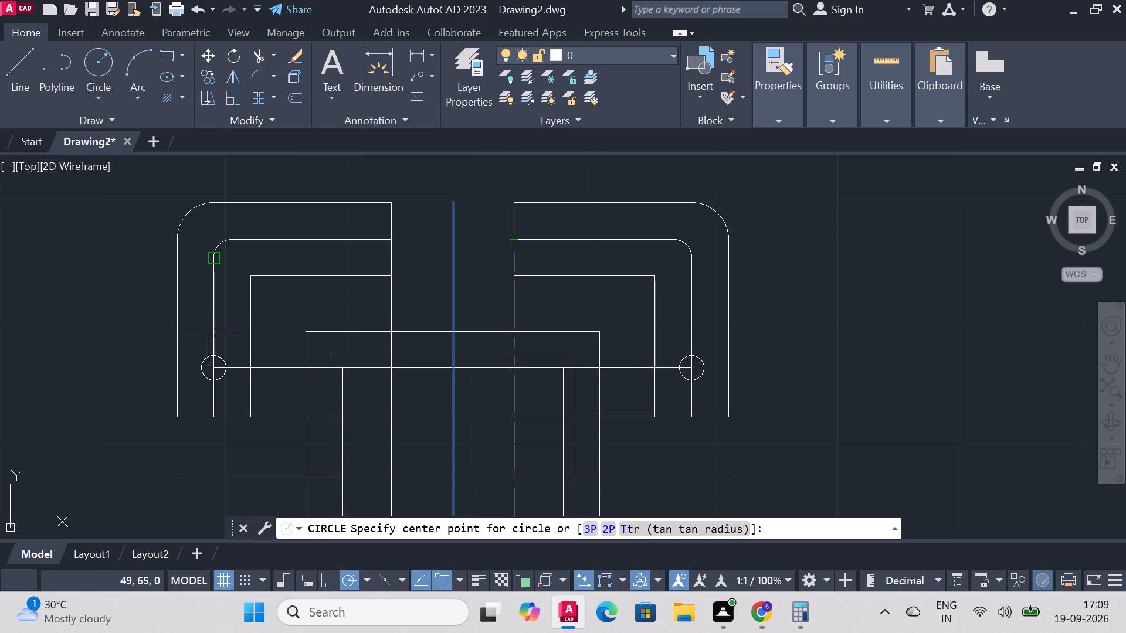
left_click(17, 59)
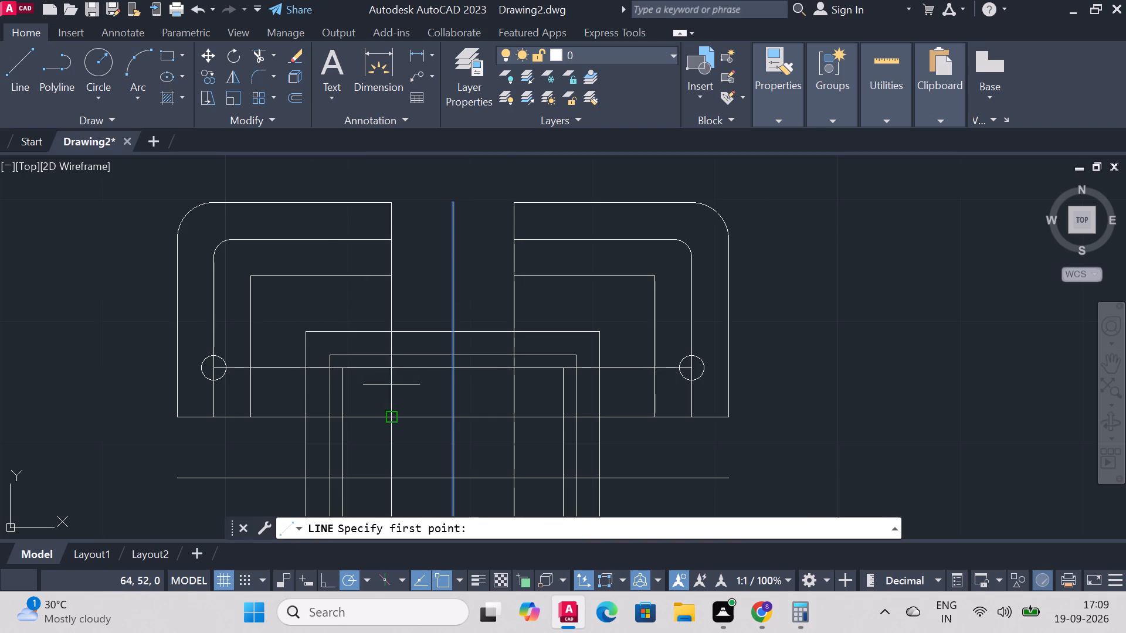
left_click(343, 367)
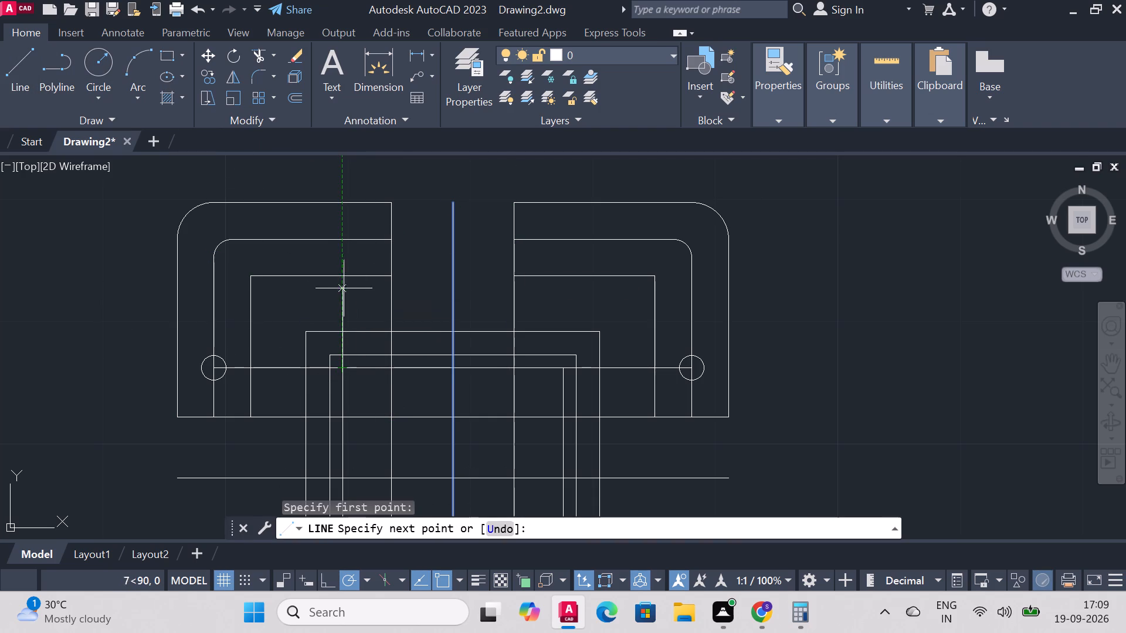
left_click(343, 241)
right_click(343, 241)
left_click(405, 247)
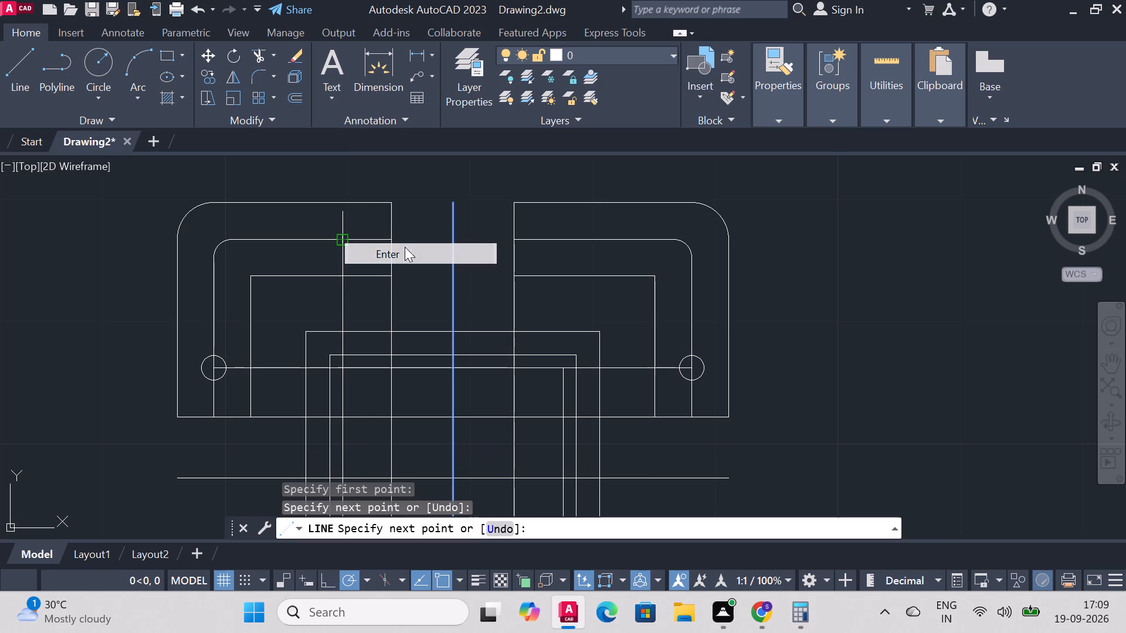
Draw a vertical line about 11 units long from the innermost square's top-right corner to the upper-right section's middle horizontal line.
left_click(15, 77)
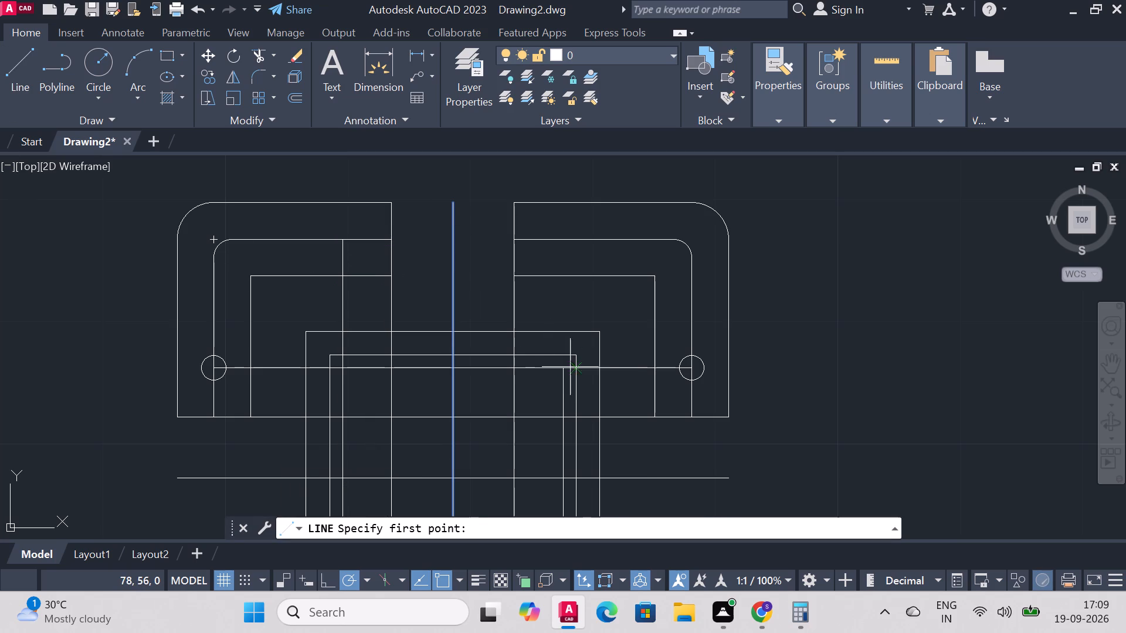
left_click(558, 368)
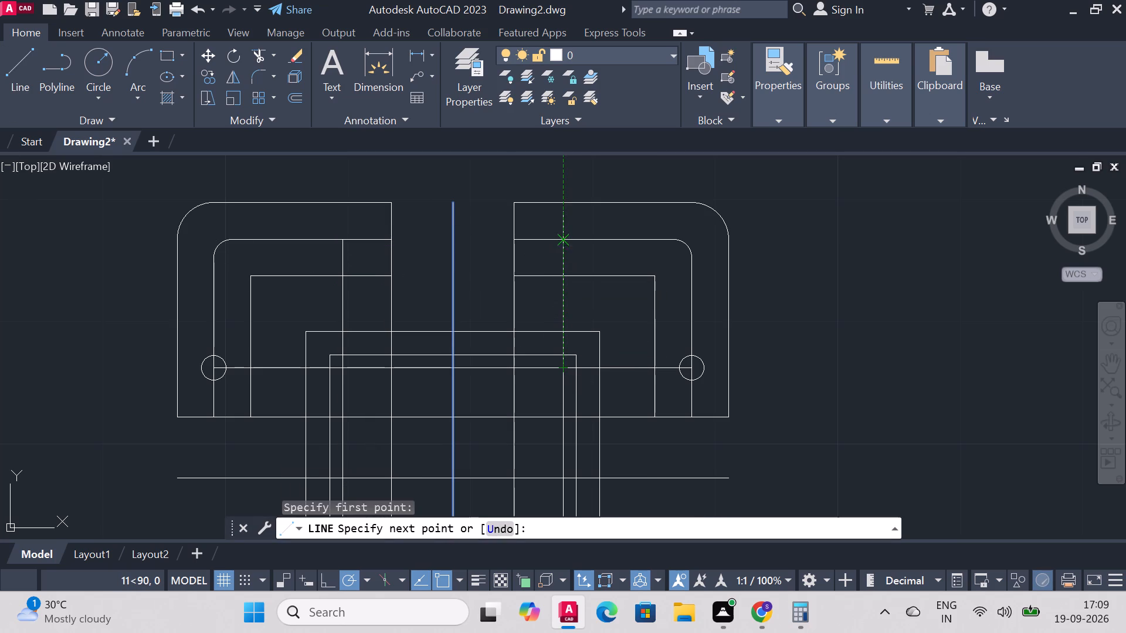
left_click(561, 244)
right_click(561, 244)
left_click(623, 261)
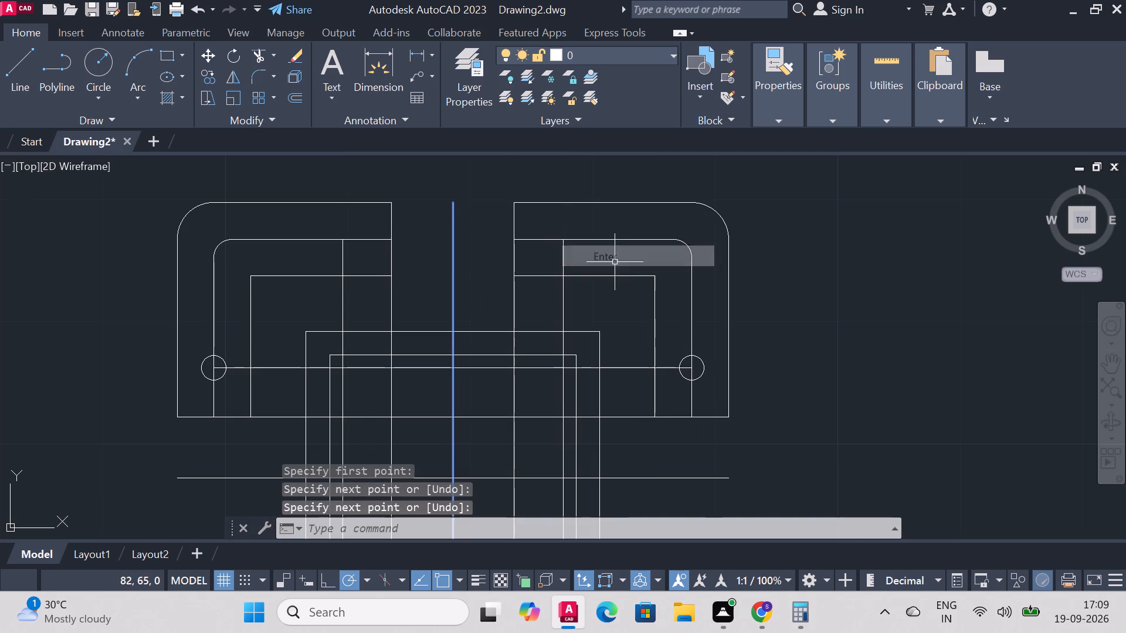
Draw a circle of radius 1 centred where the vertical line meets the upper-left section's middle horizontal line.
left_click(100, 77)
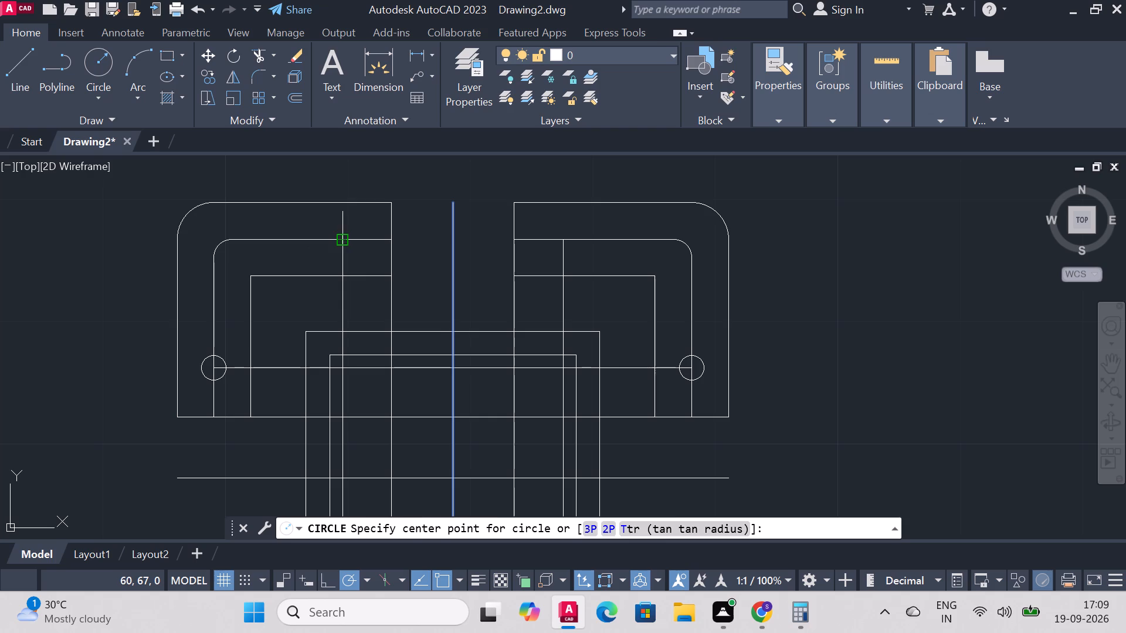
left_click(343, 244)
key("r")
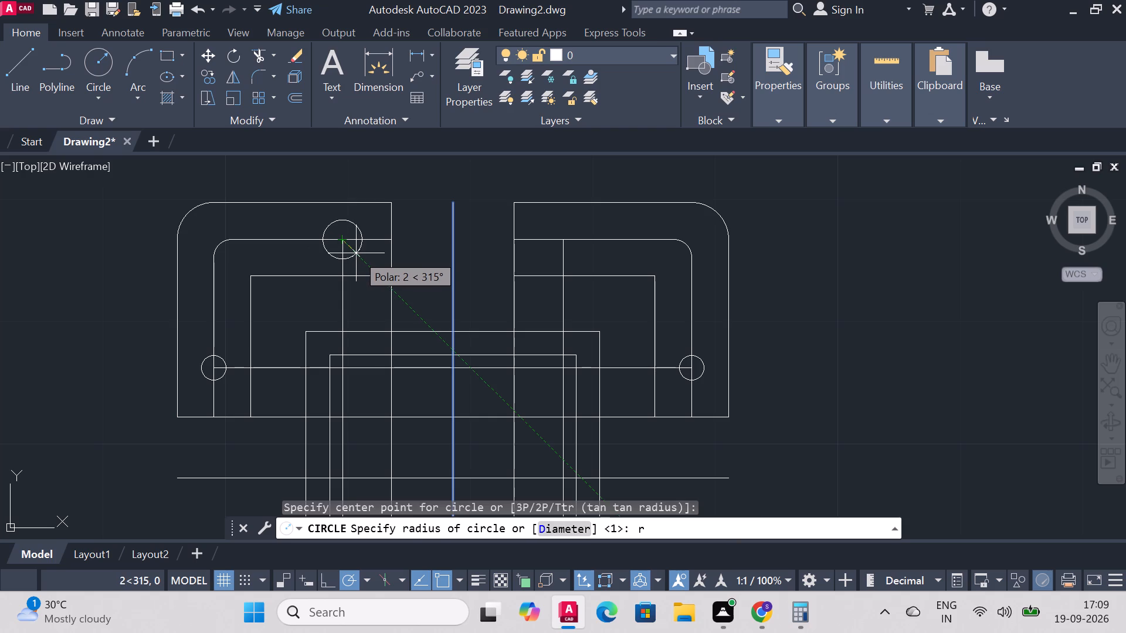
key("Return")
key("1")
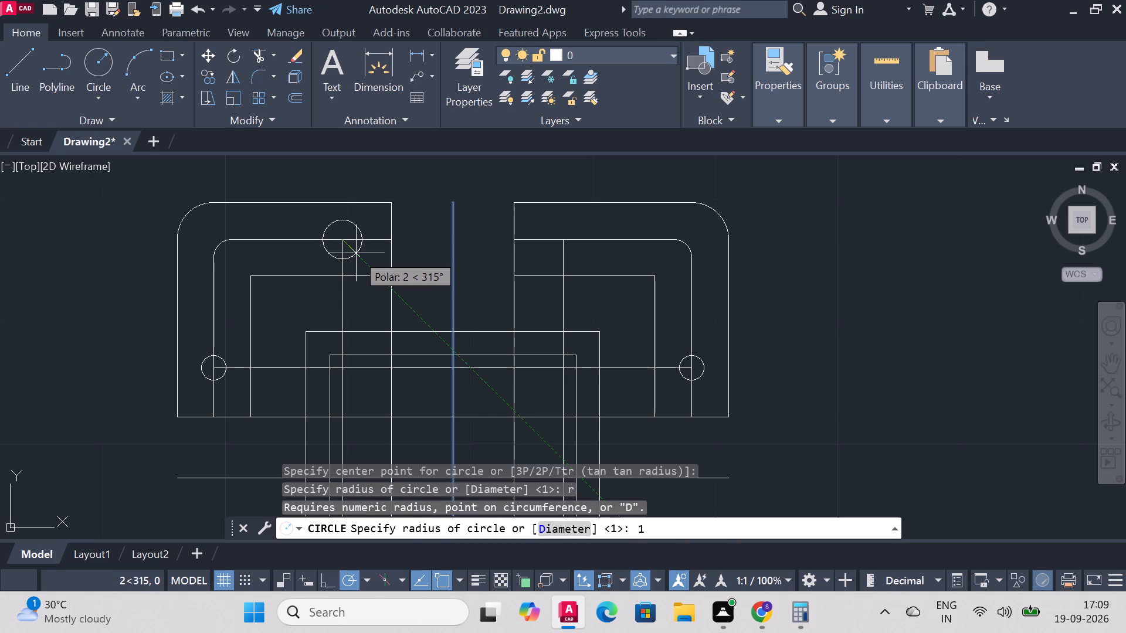
key("Return")
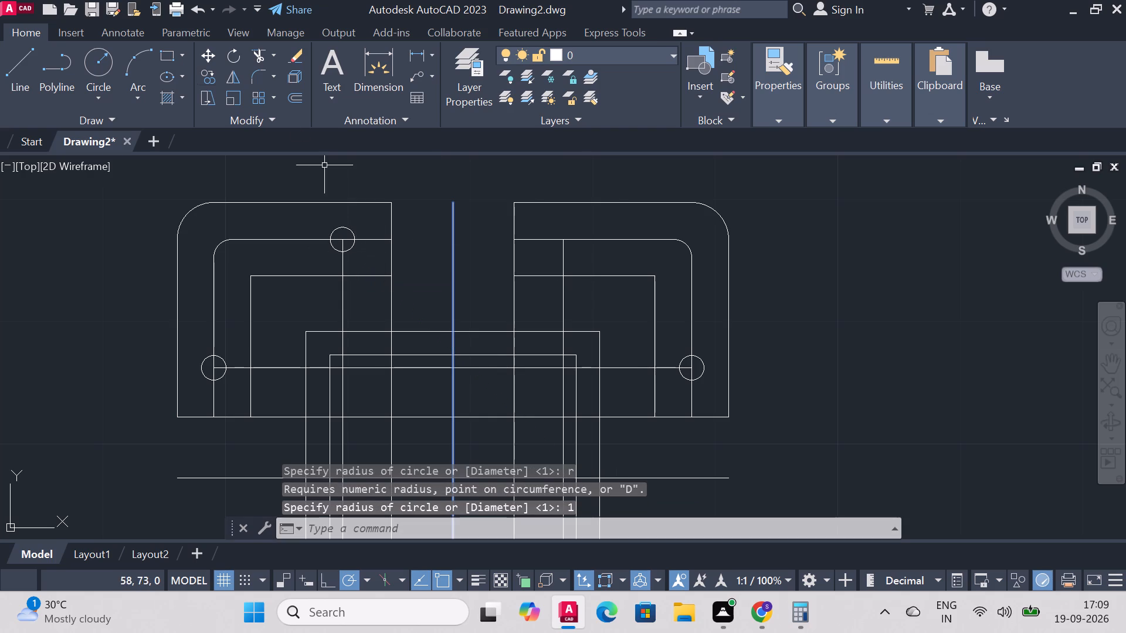
Draw a circle of radius 1 centred where the vertical line meets the upper-right section's middle horizontal line.
right_click(873, 285)
left_click(937, 246)
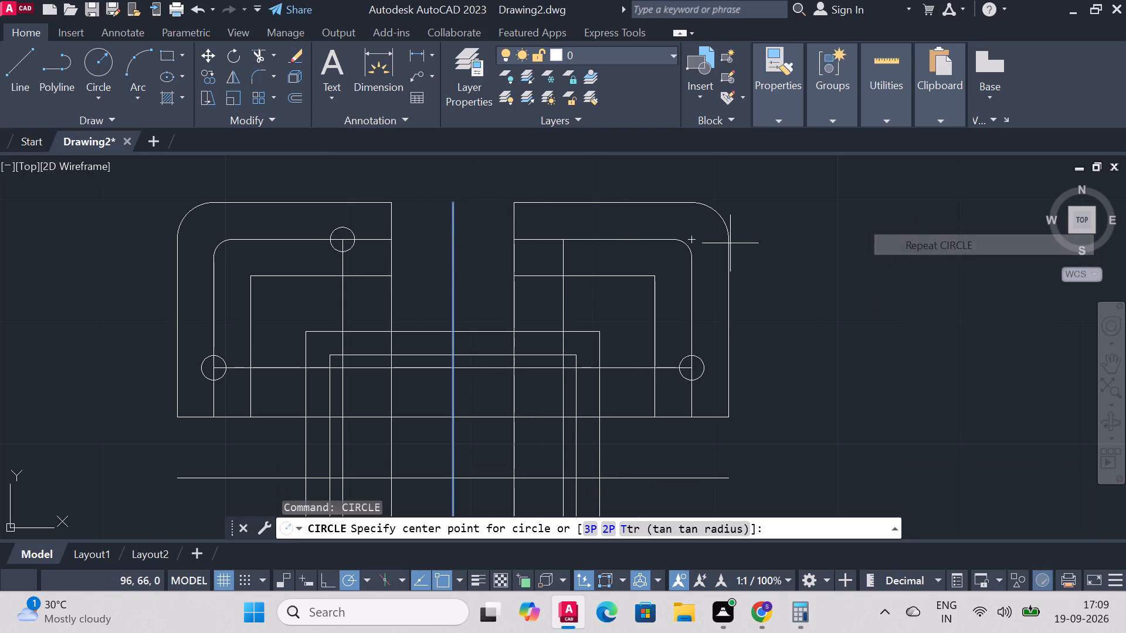
left_click(562, 242)
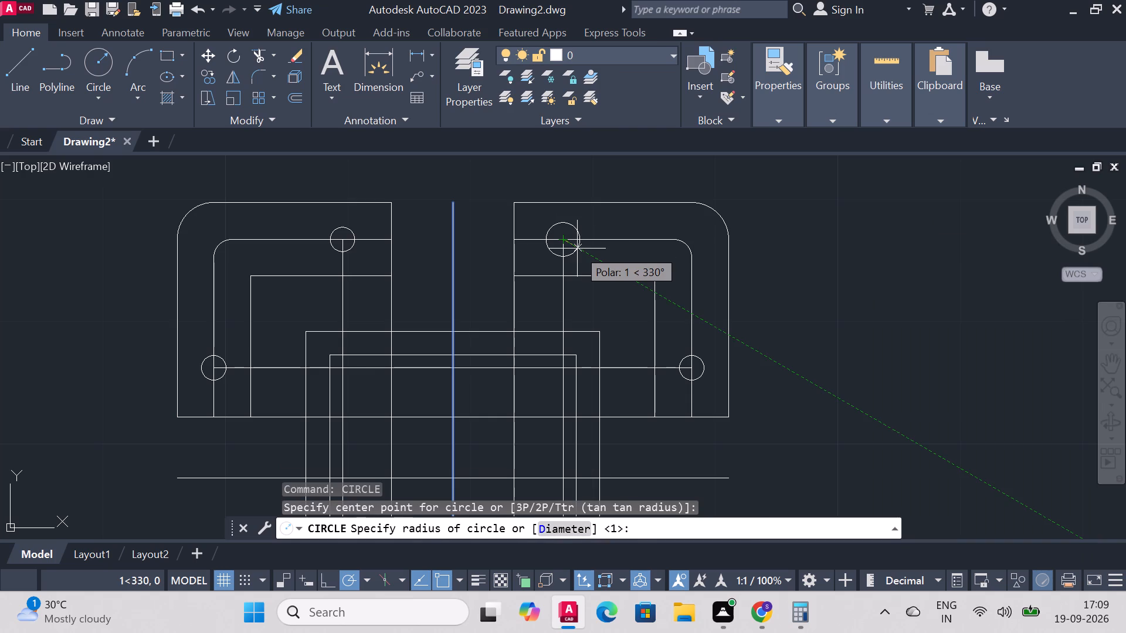
key("r")
key("Return")
key("1")
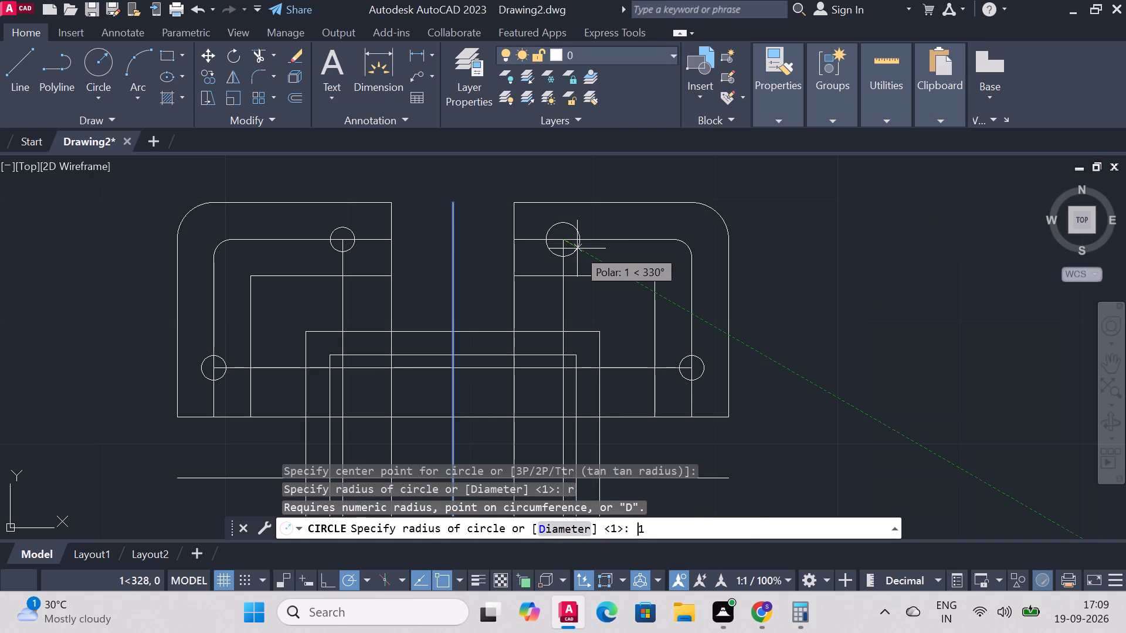
key("Return")
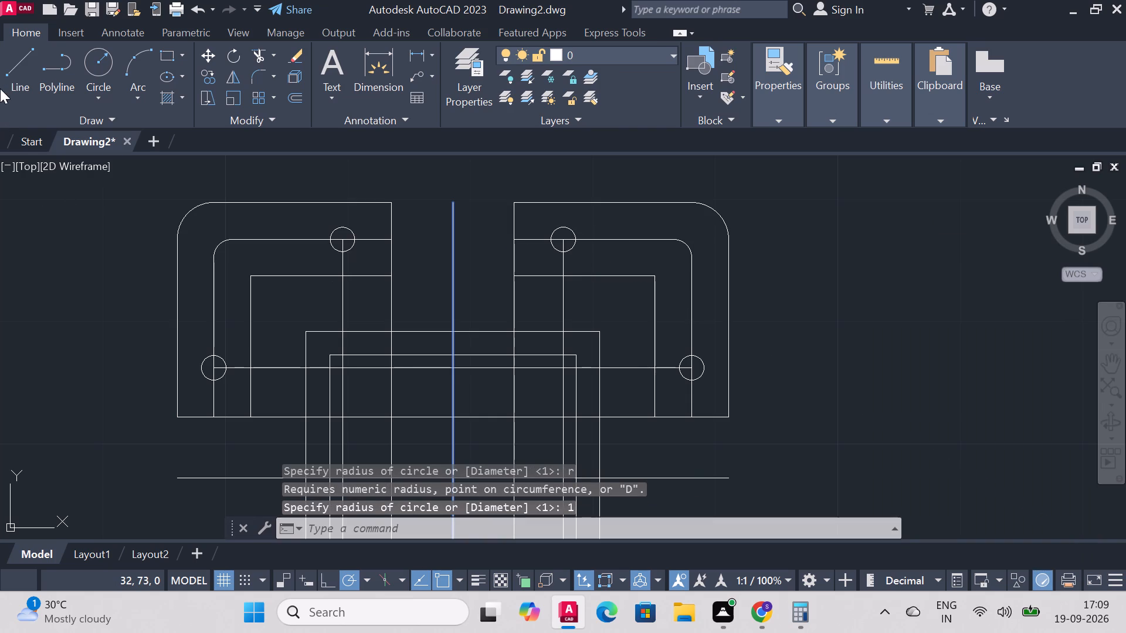
Draw a short horizontal line from the centre of the upper-right section's lower circle to that circle's right quadrant.
left_click(5, 67)
scroll(533, 249, "up", 1)
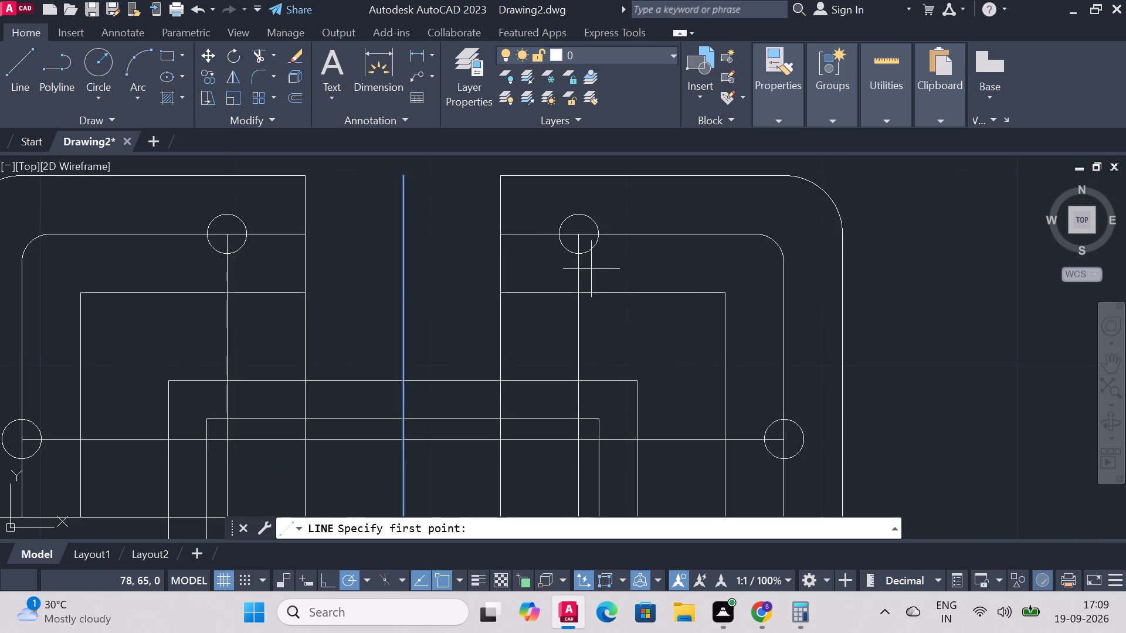
left_click(785, 440)
left_click(802, 441)
right_click(805, 441)
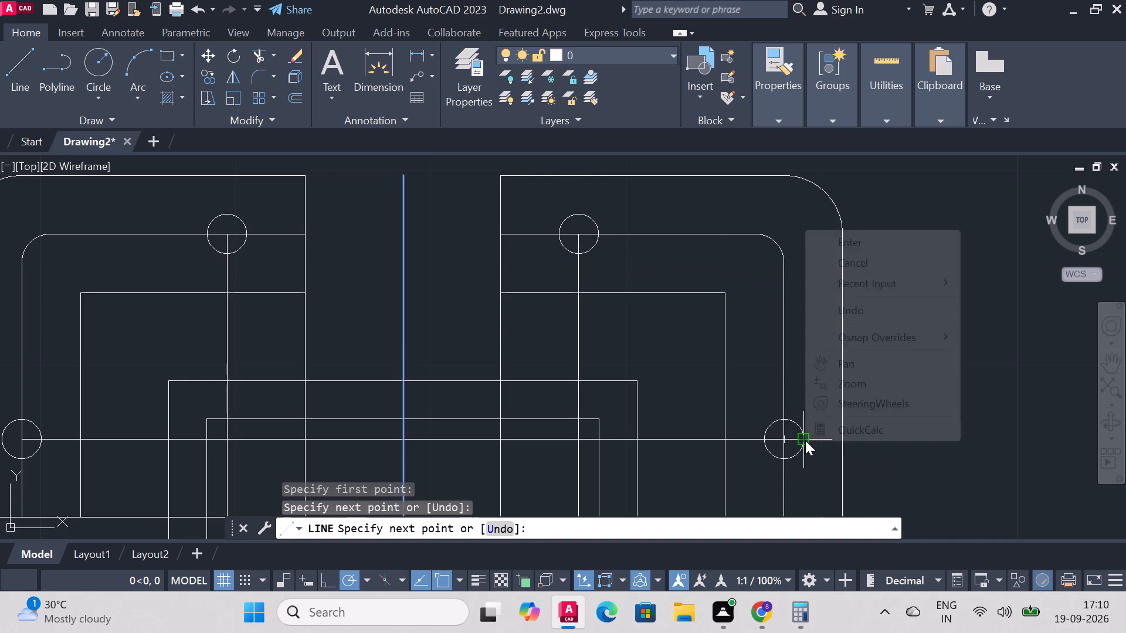
left_click(860, 235)
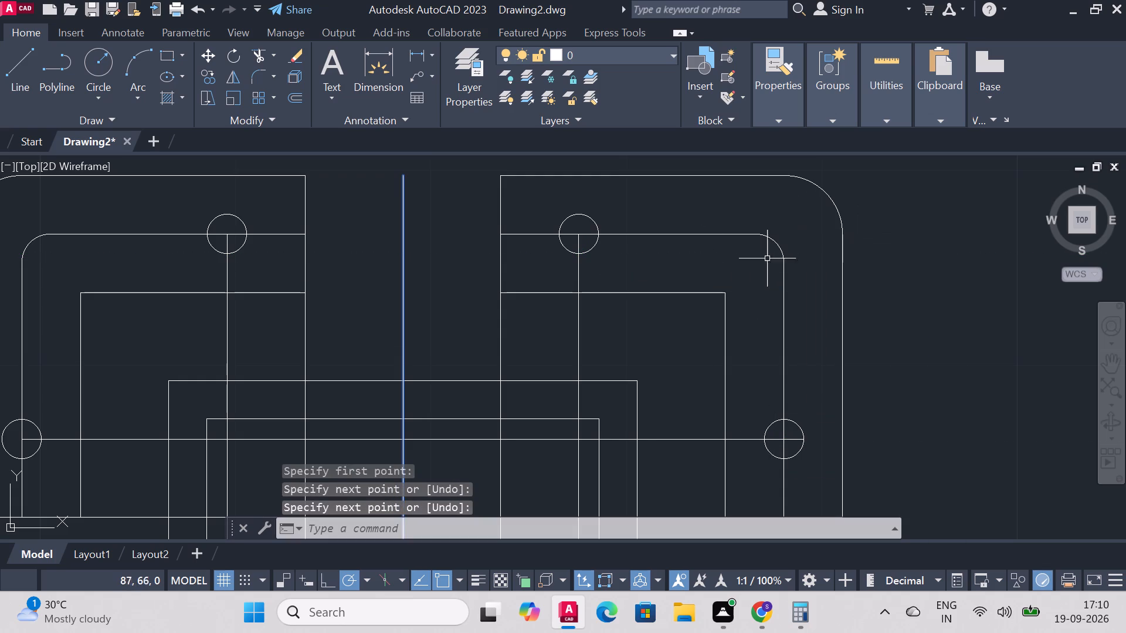
Draw a short vertical line from the centre of the upper-right section's upper circle to that circle's top quadrant.
right_click(890, 258)
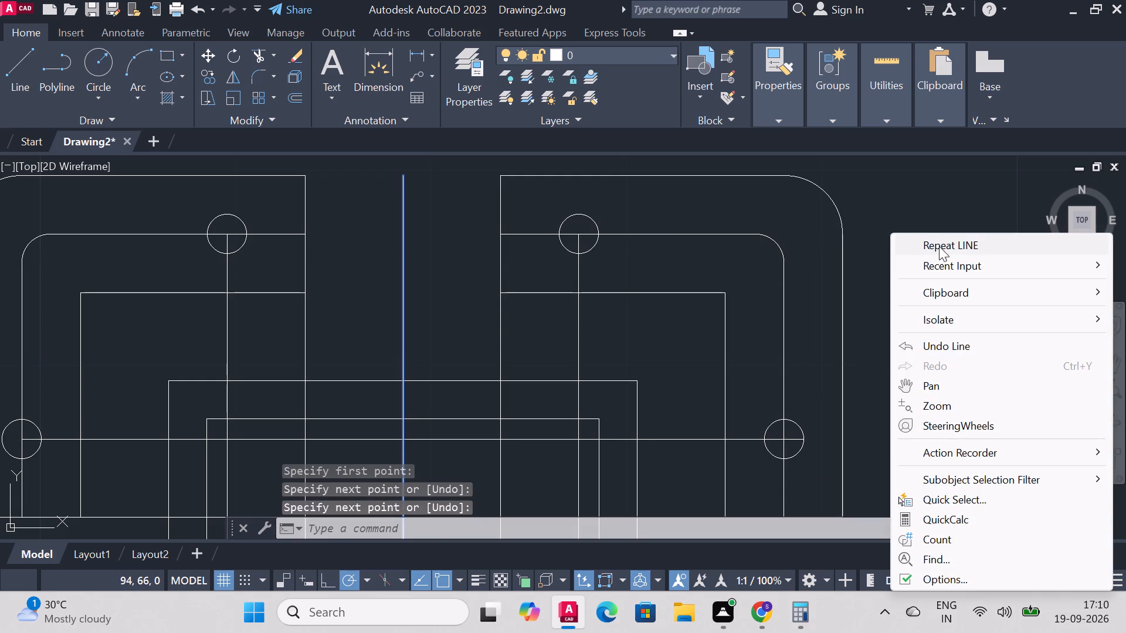
left_click(939, 246)
left_click(580, 240)
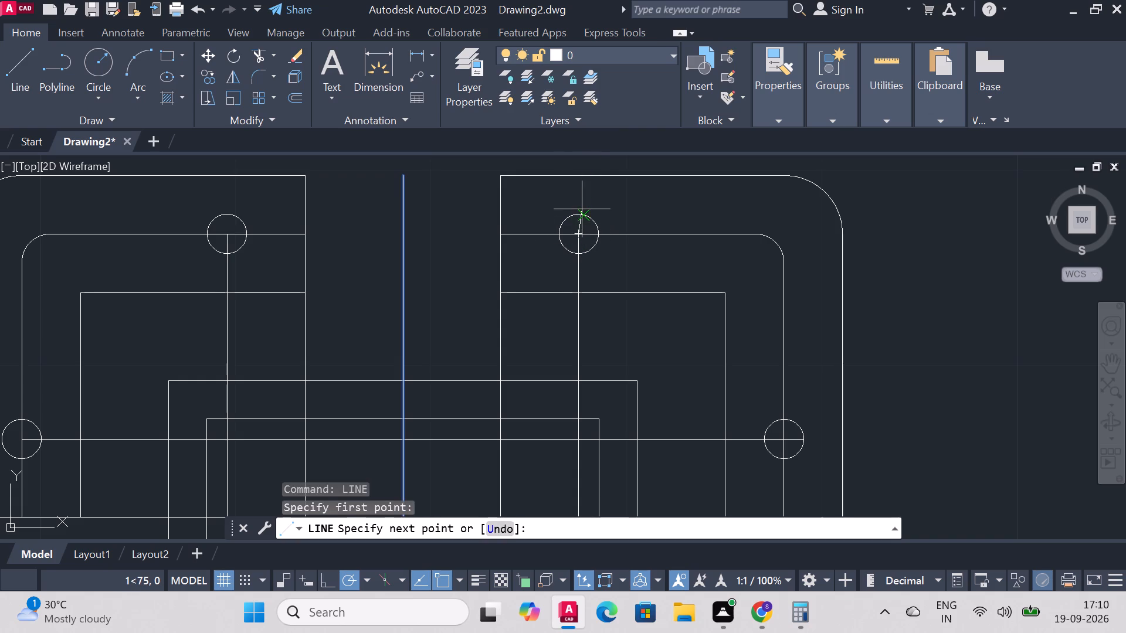
left_click(576, 212)
right_click(576, 212)
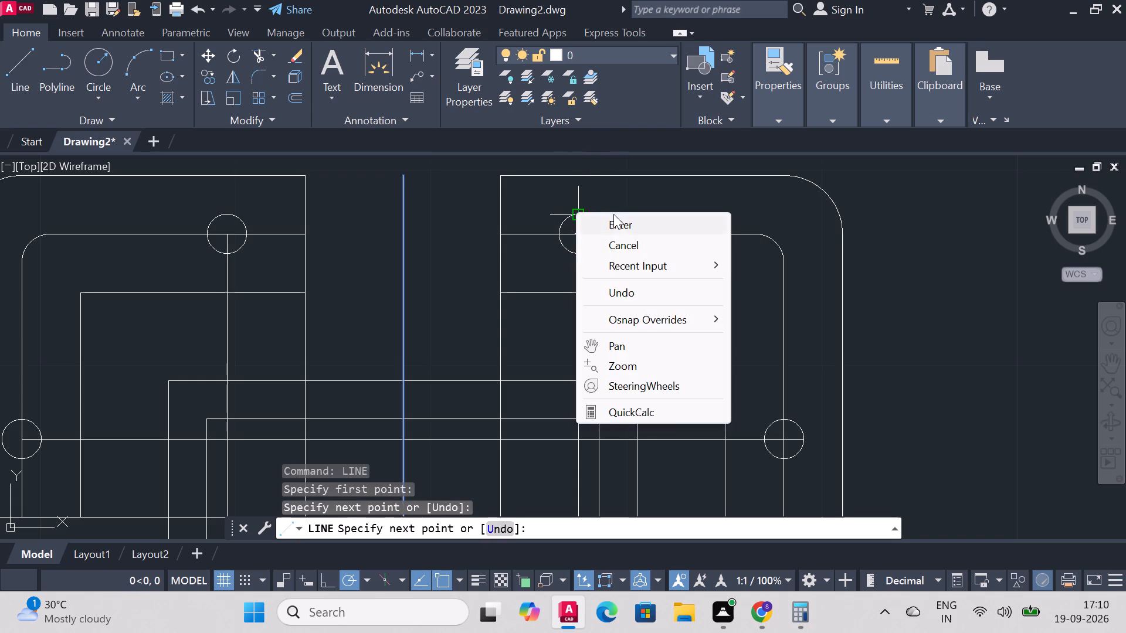
left_click(613, 214)
Draw a horizontal line from the upper circle's top quadrant rightward, ending just short of the upper-right section's outer fillet.
left_click(2, 65)
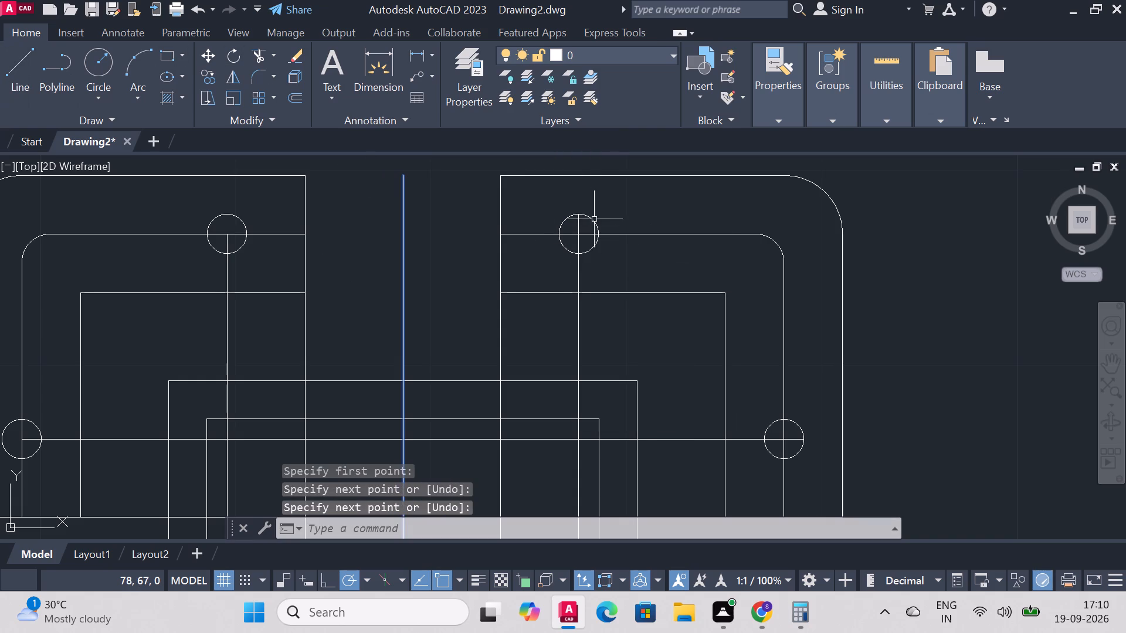
left_click(4, 66)
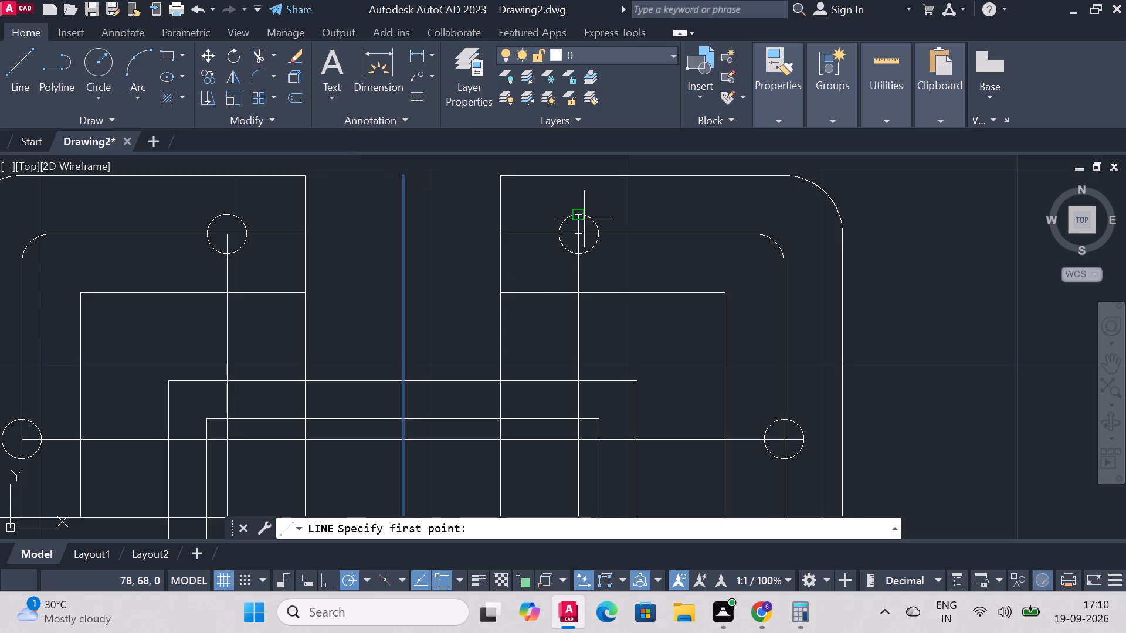
left_click(581, 214)
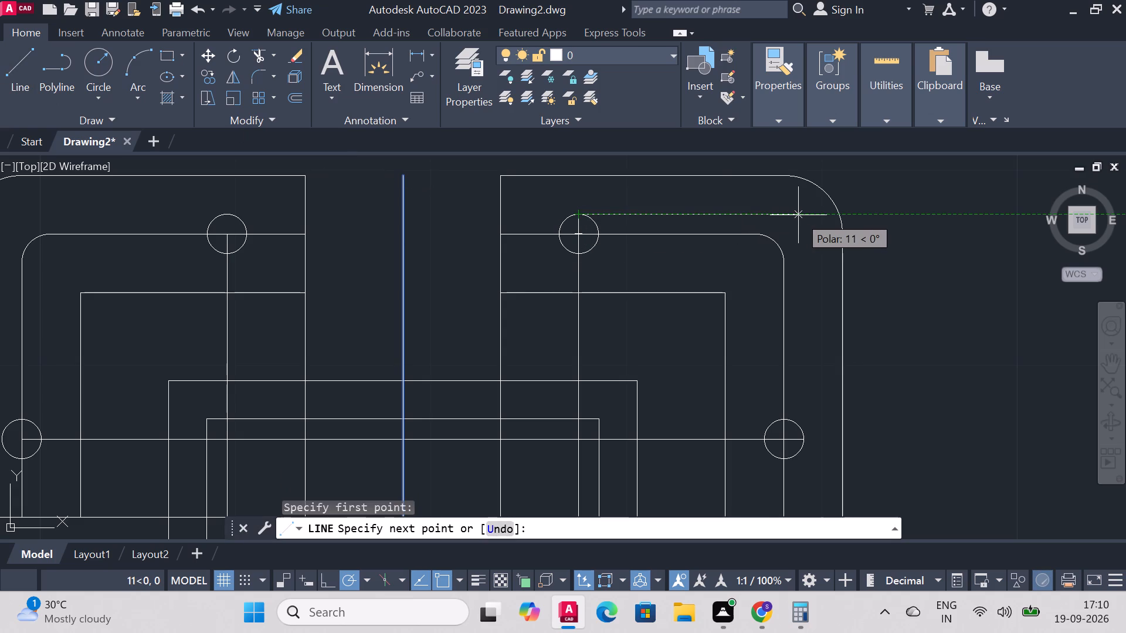
left_click(810, 215)
right_click(810, 215)
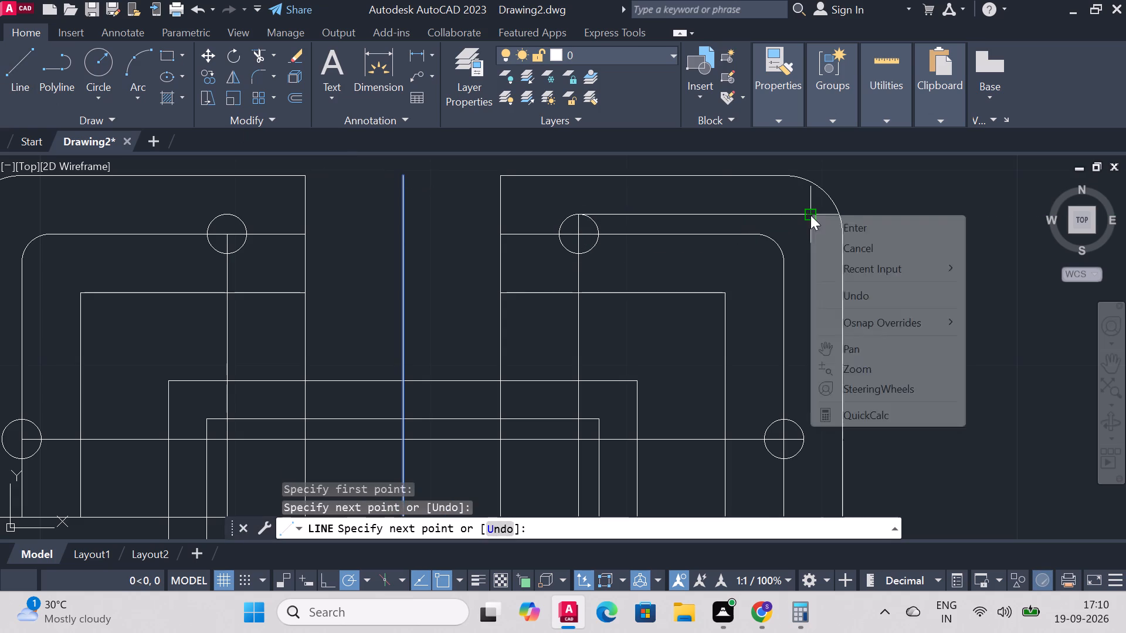
left_click(859, 225)
Draw a vertical line about 11 units long from the lower circle's right quadrant up to the new horizontal line.
left_click(8, 71)
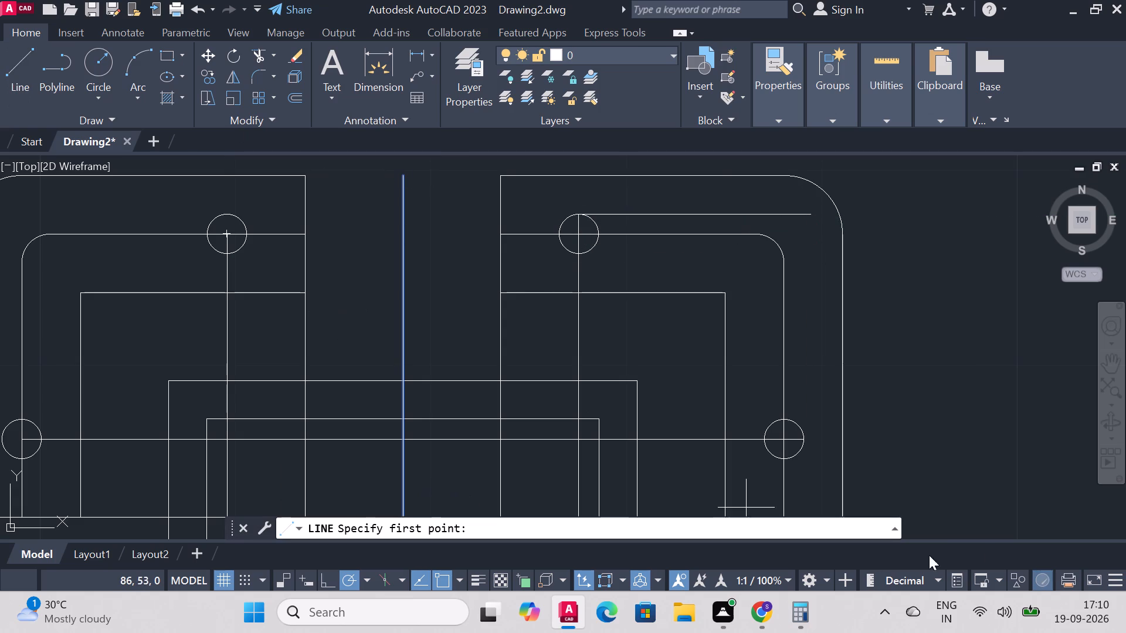
left_click(803, 440)
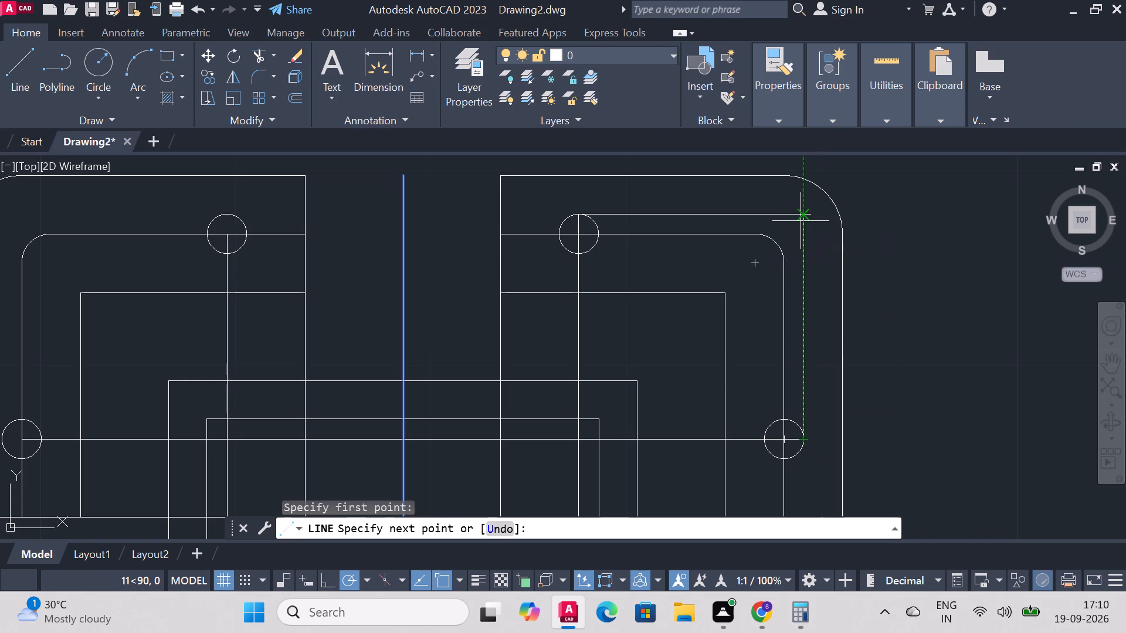
left_click(802, 219)
right_click(802, 219)
left_click(852, 230)
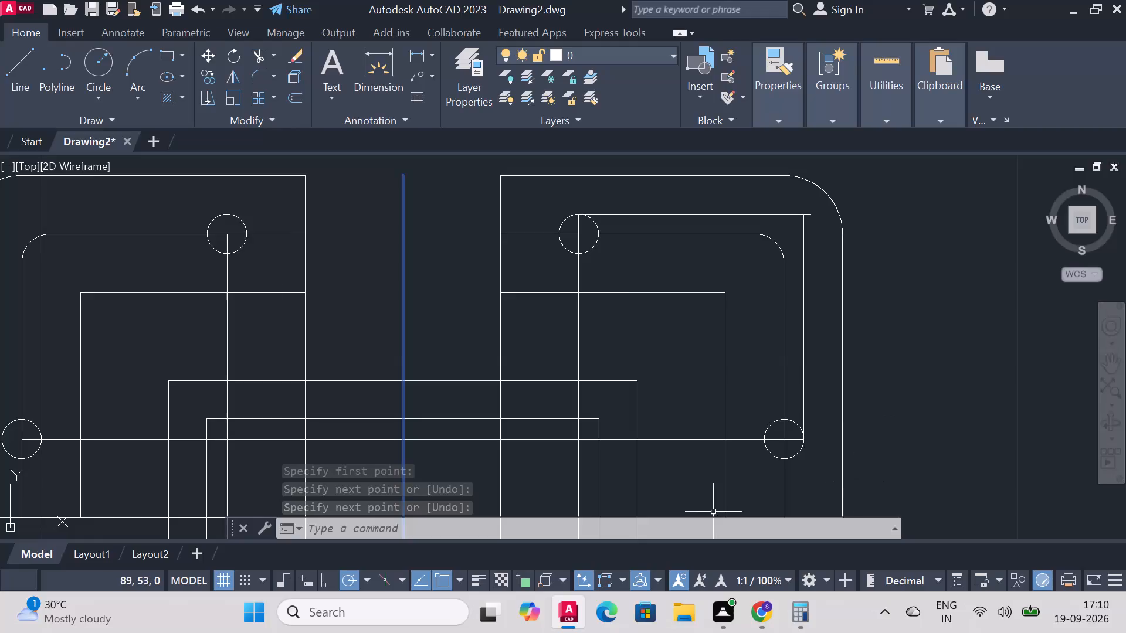
Fillet the corner between the new vertical and horizontal lines in the upper-right section, using the current fillet radius.
left_click(256, 77)
scroll(907, 228, "up", 1)
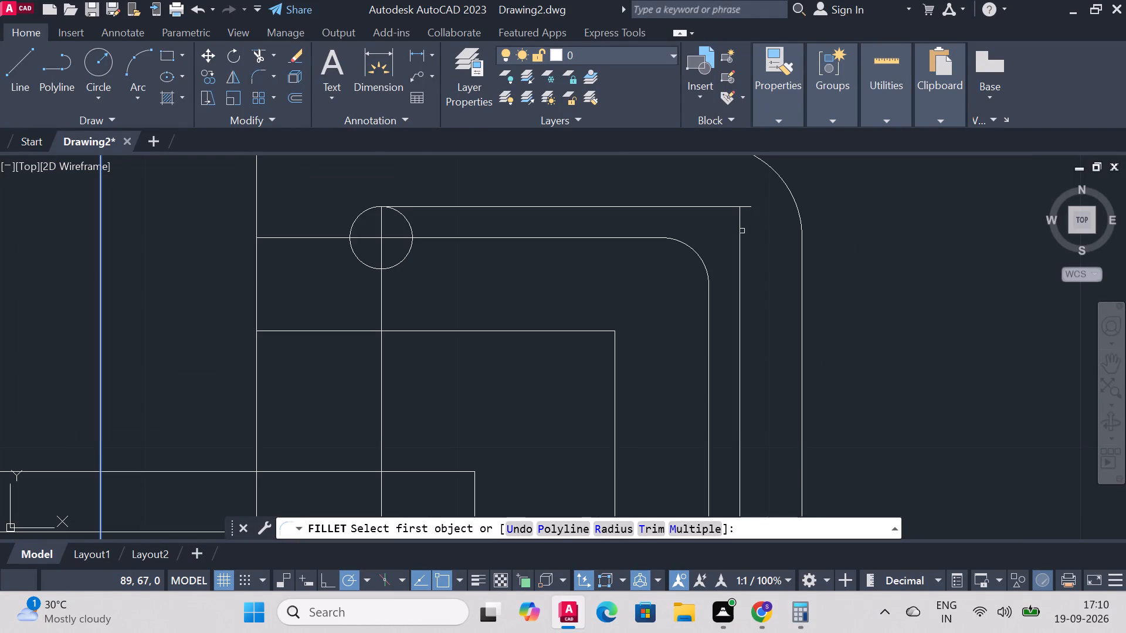
left_click(741, 231)
left_click(716, 208)
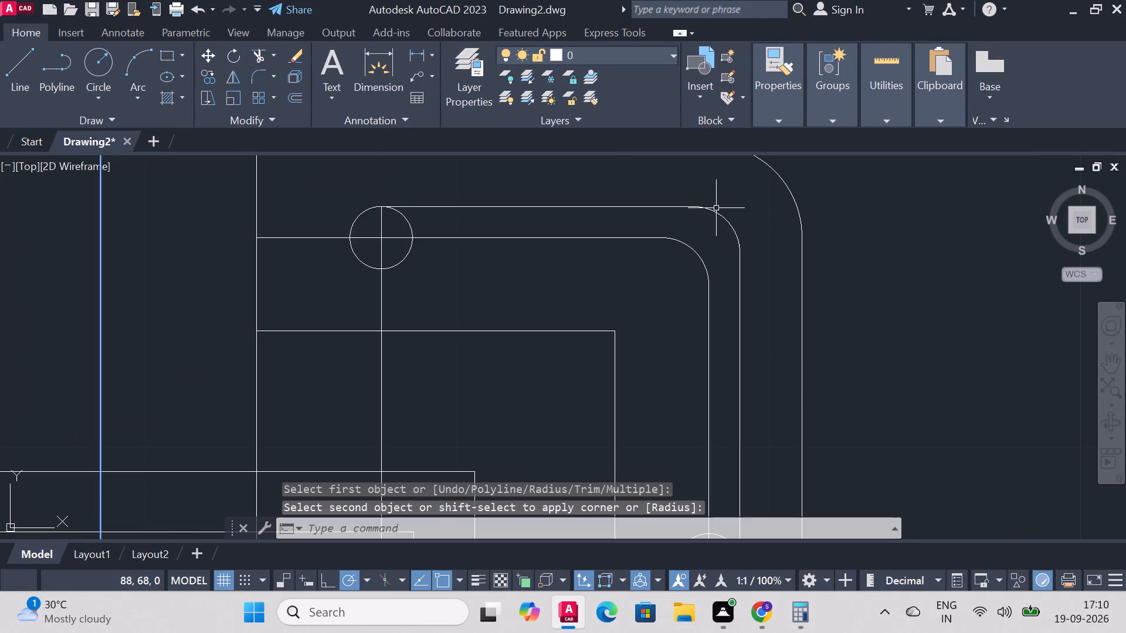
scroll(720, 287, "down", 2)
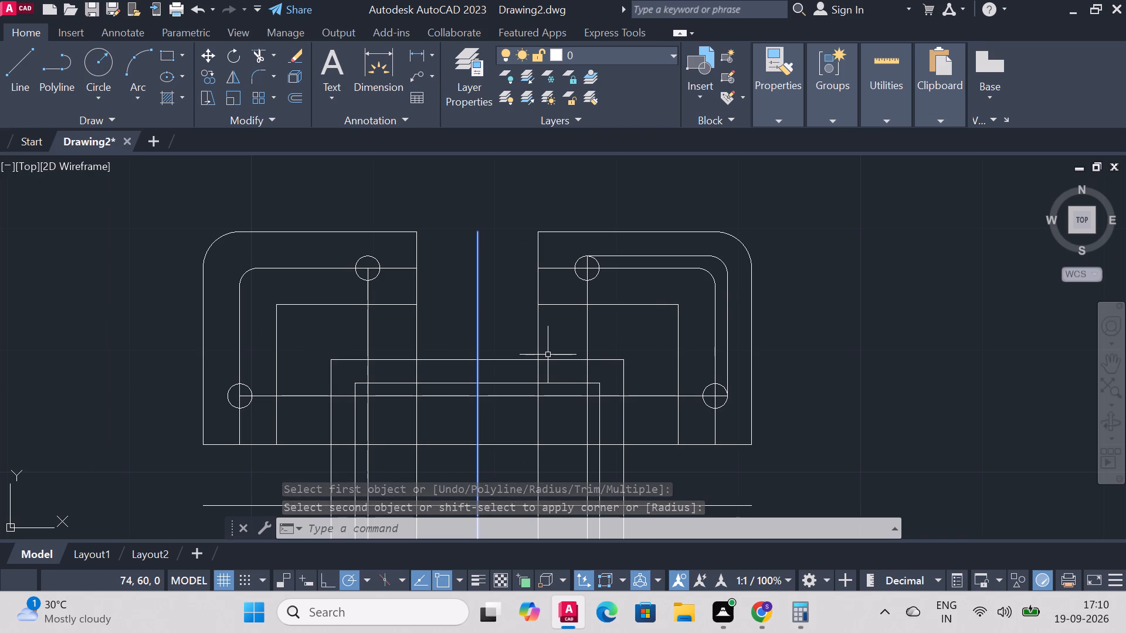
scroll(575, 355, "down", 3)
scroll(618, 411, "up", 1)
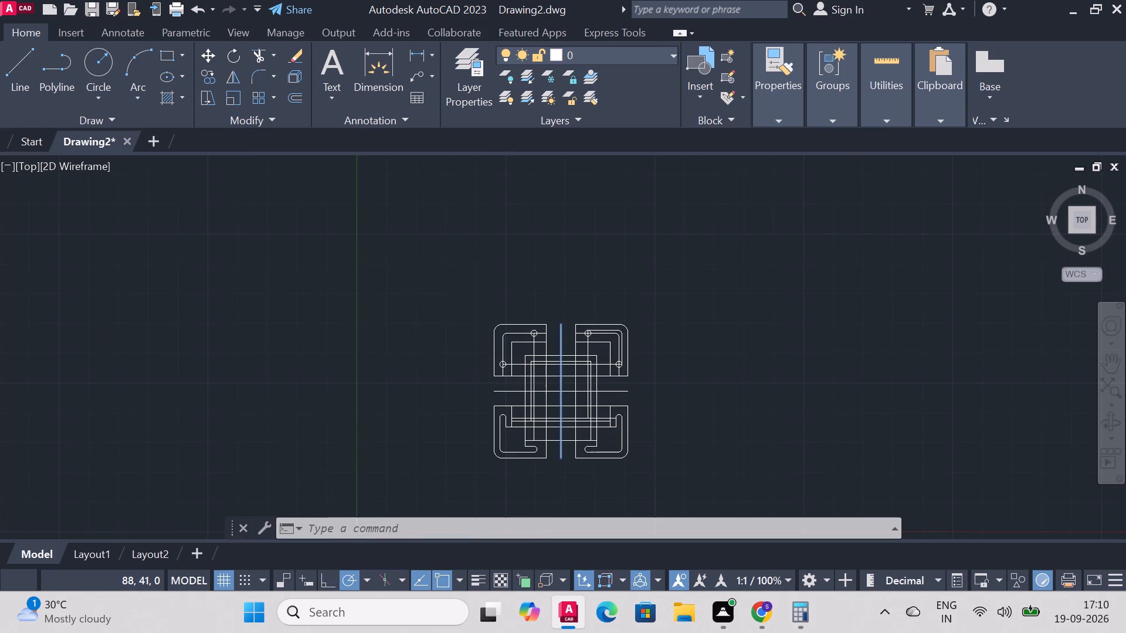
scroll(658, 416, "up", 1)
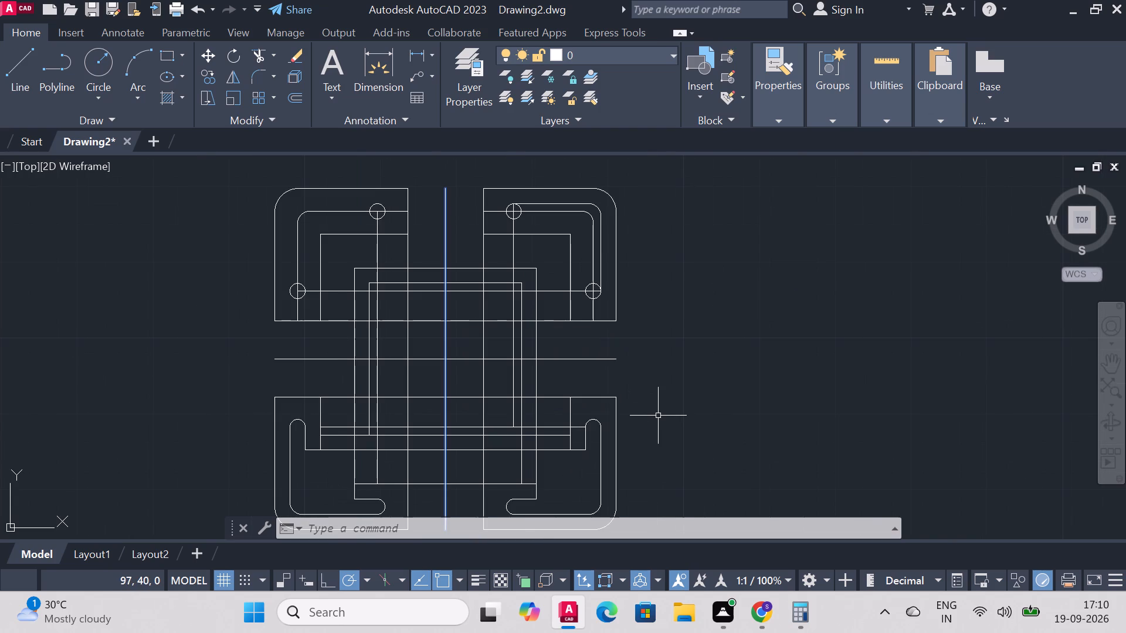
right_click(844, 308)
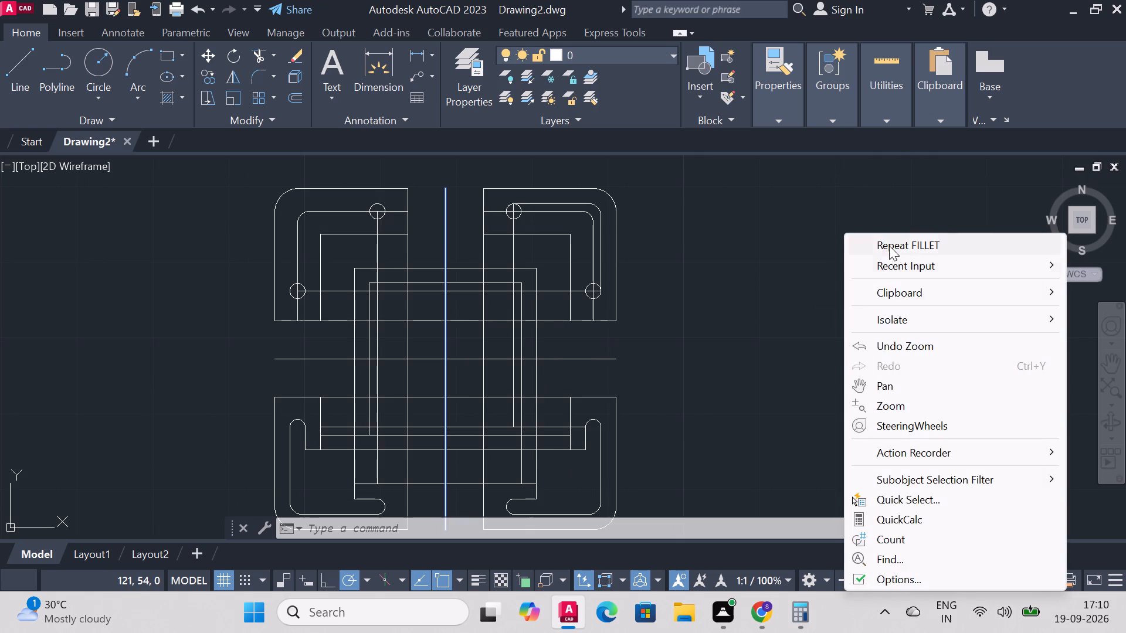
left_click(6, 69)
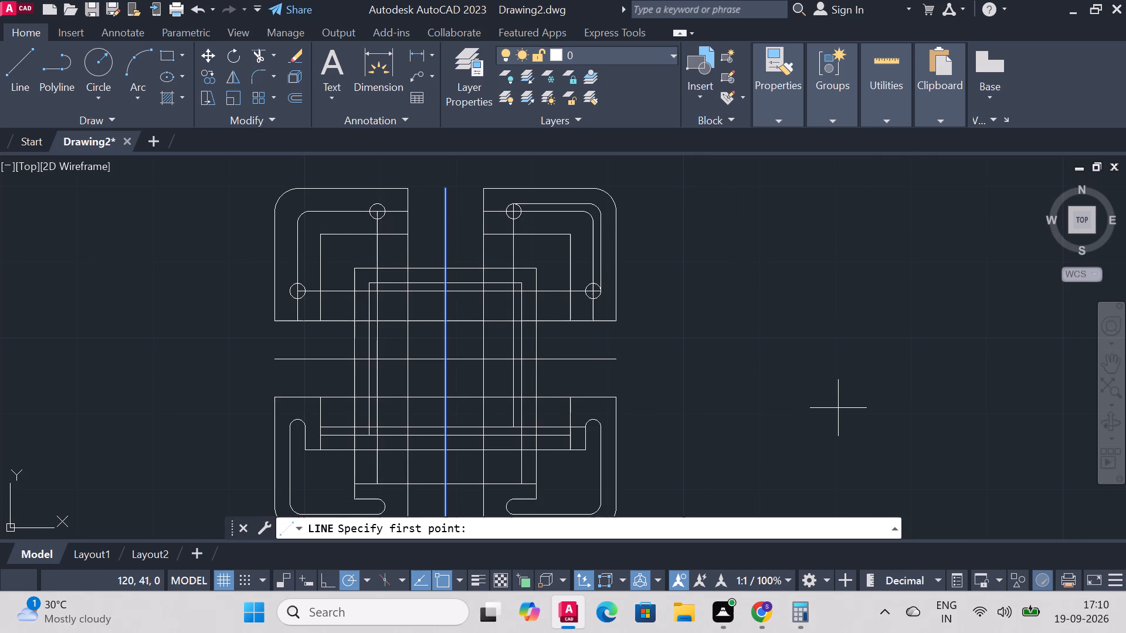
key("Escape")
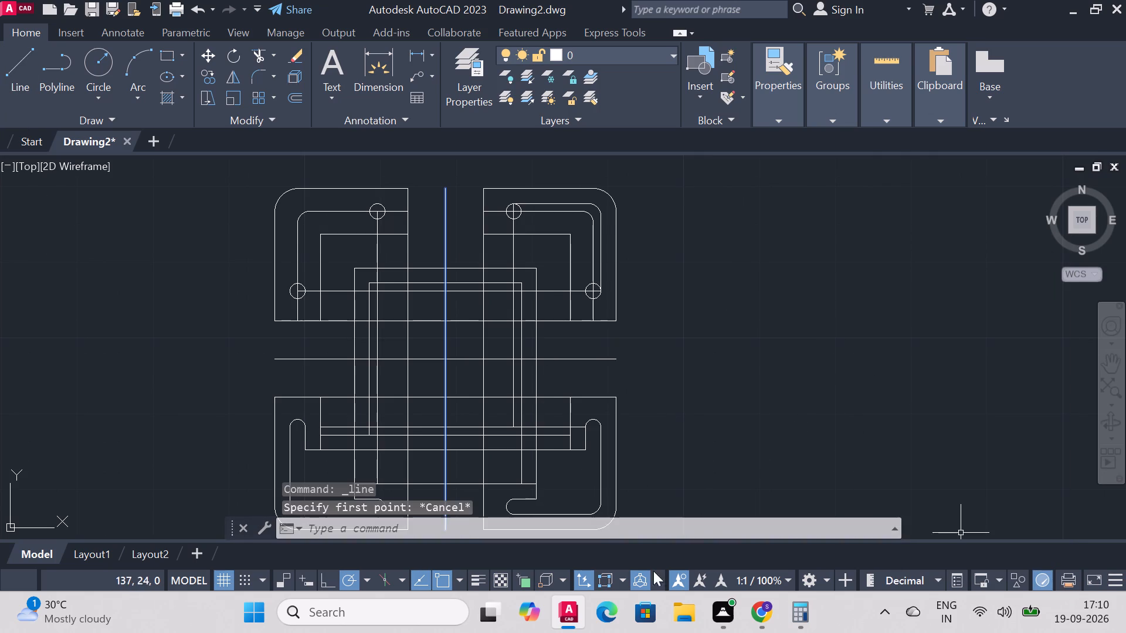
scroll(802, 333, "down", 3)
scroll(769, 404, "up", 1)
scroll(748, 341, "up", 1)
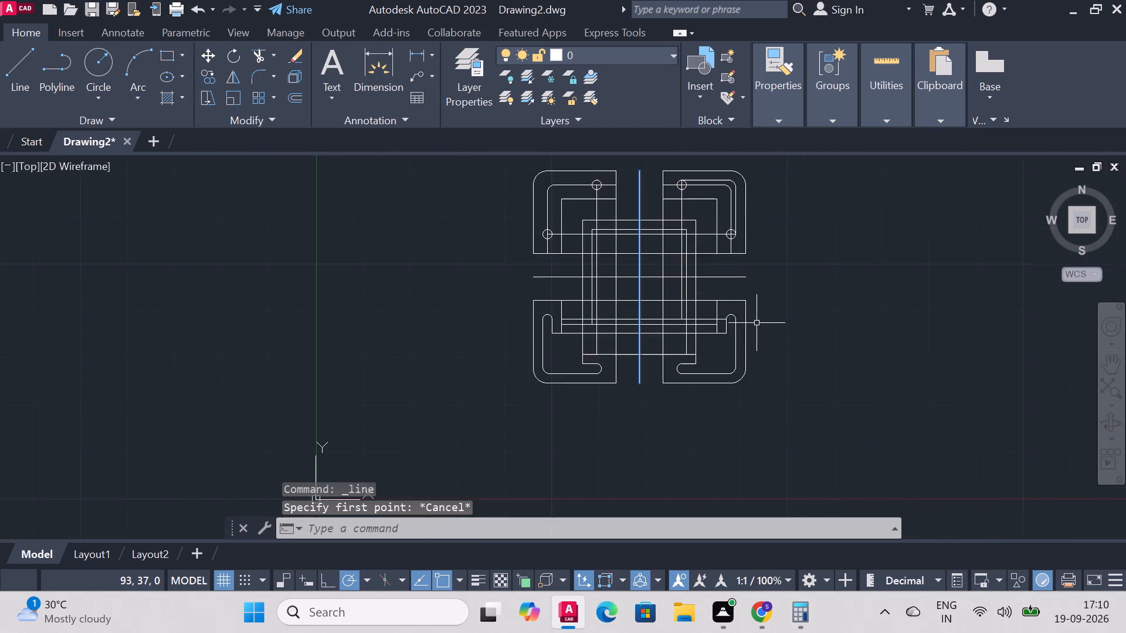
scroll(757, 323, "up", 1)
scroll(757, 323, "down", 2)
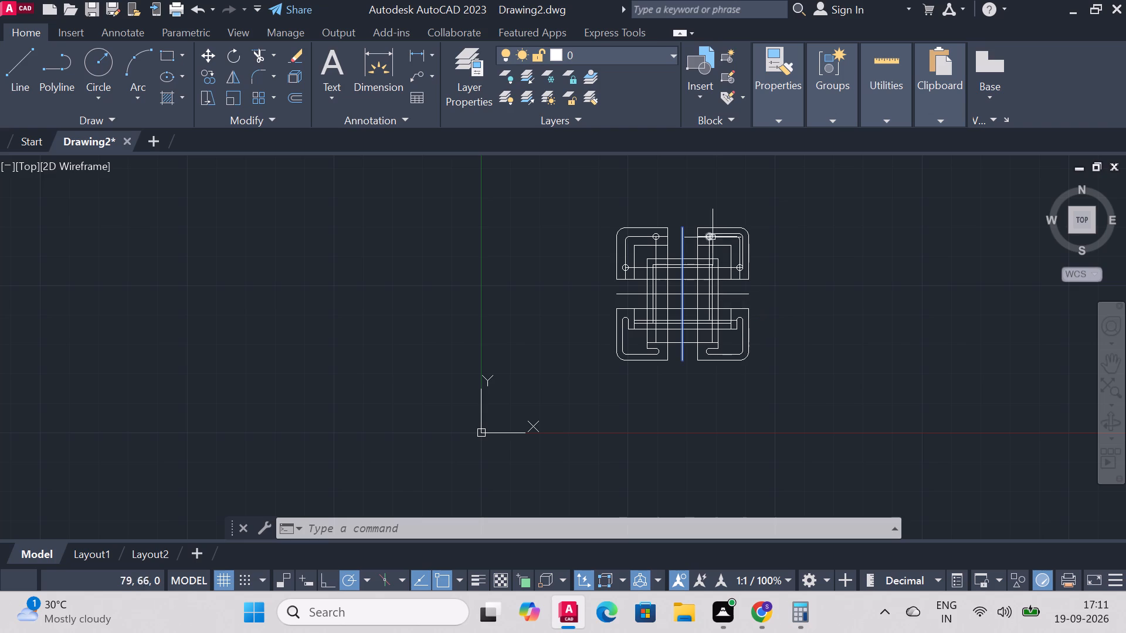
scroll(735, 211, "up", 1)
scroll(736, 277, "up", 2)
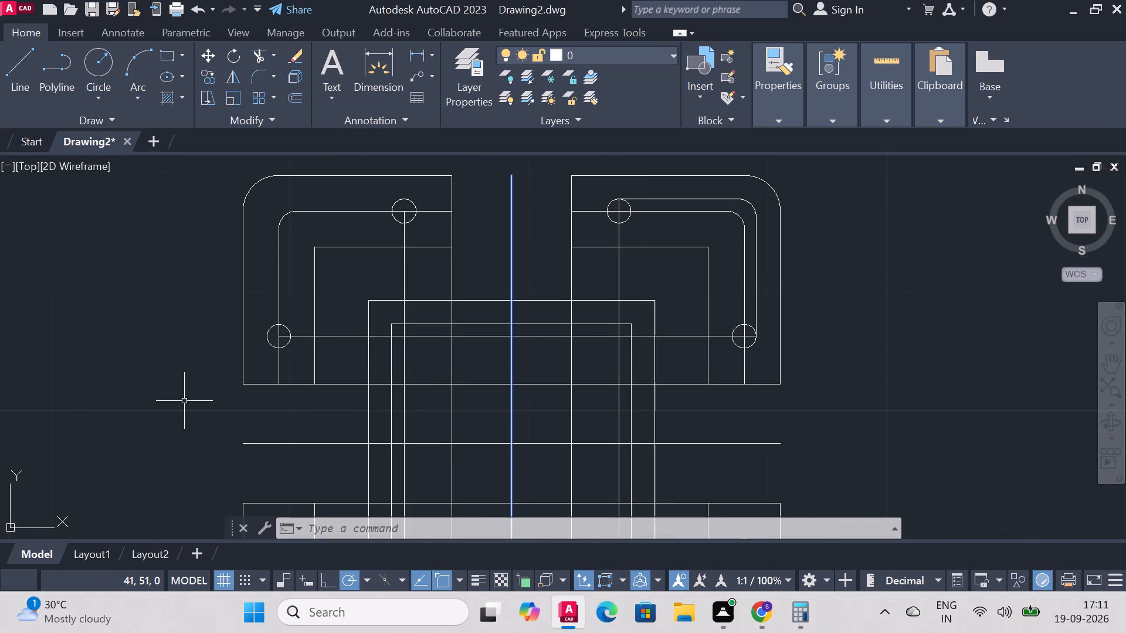
Measure the horizontal distance between the two vertical construction lines through the upper circles, without placing a dimension.
left_click(364, 67)
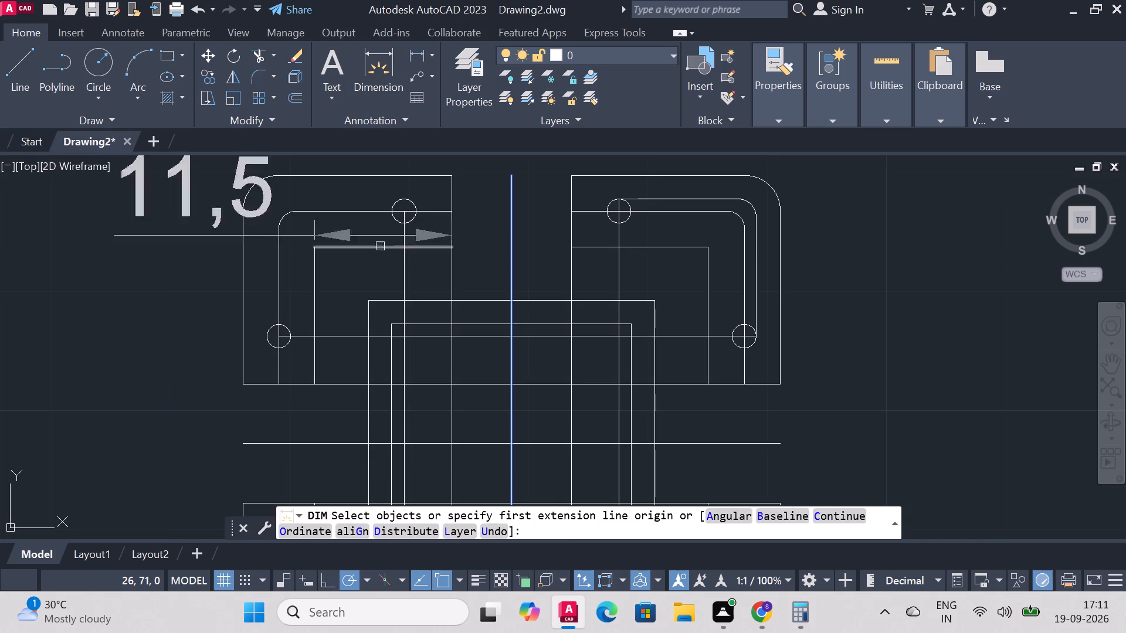
left_click(403, 340)
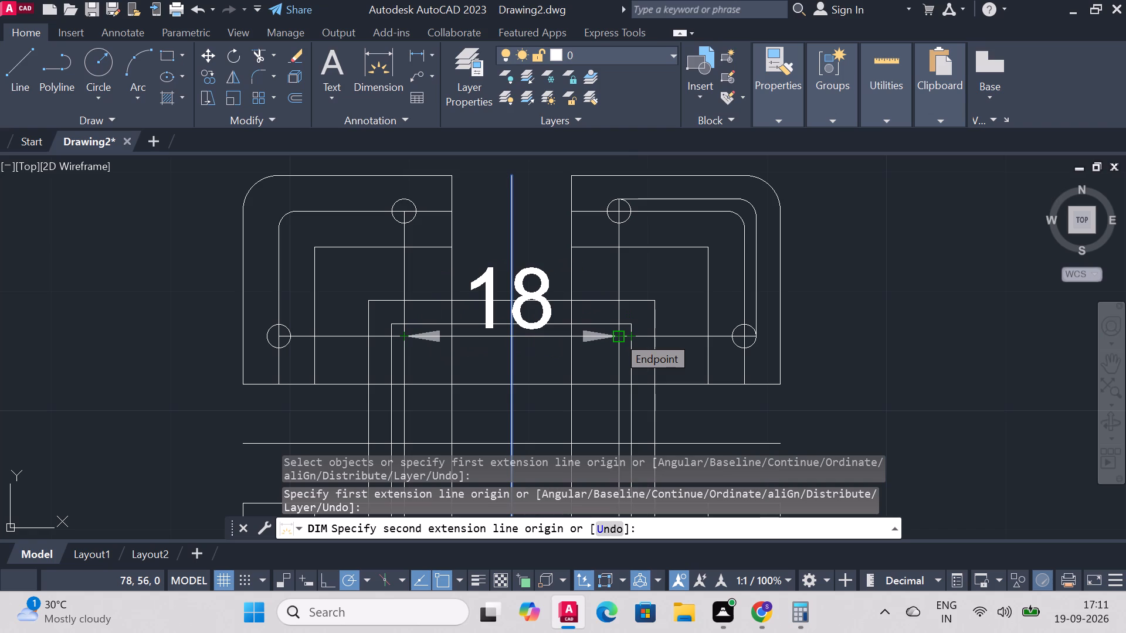
right_click(614, 335)
left_click(647, 342)
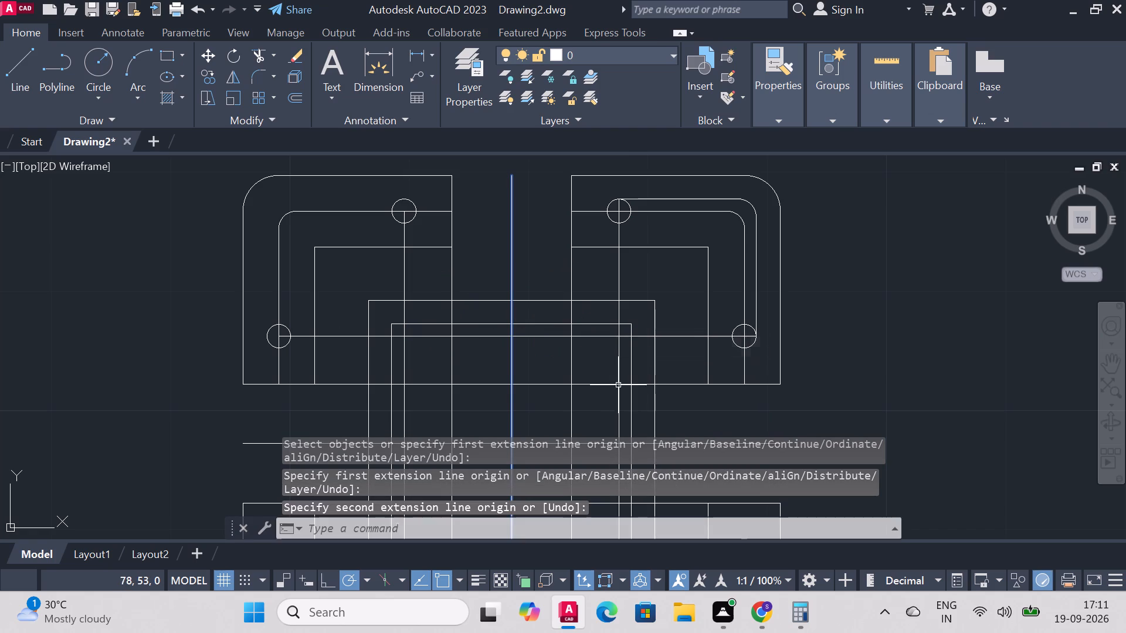
Measure the width of the larger central square between its upper corners, without placing a dimension.
left_click(378, 66)
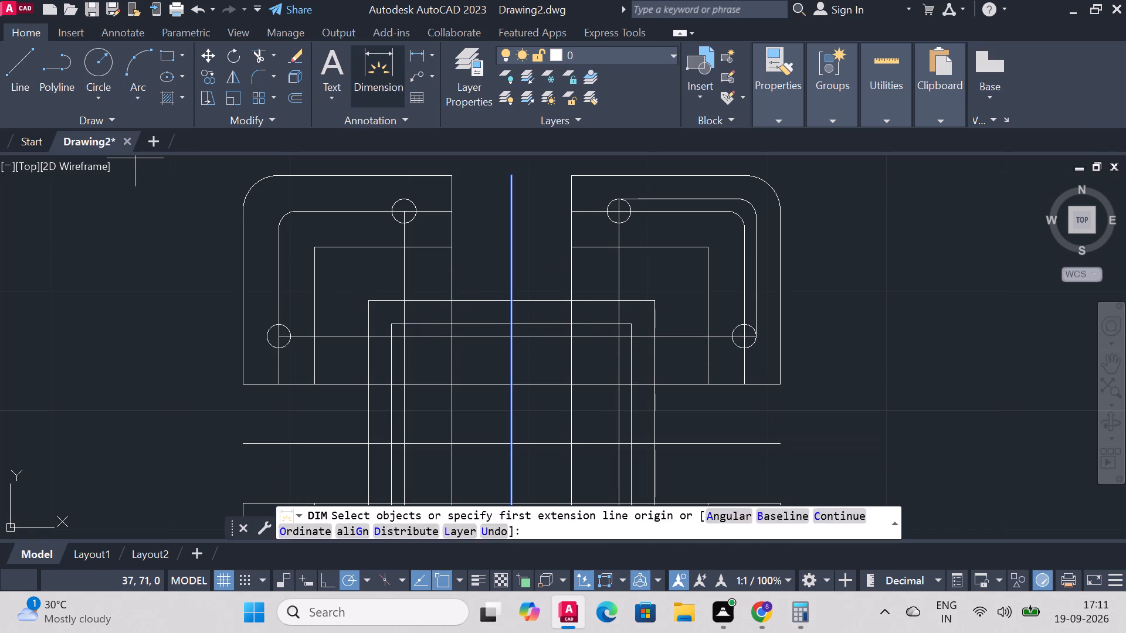
left_click(369, 303)
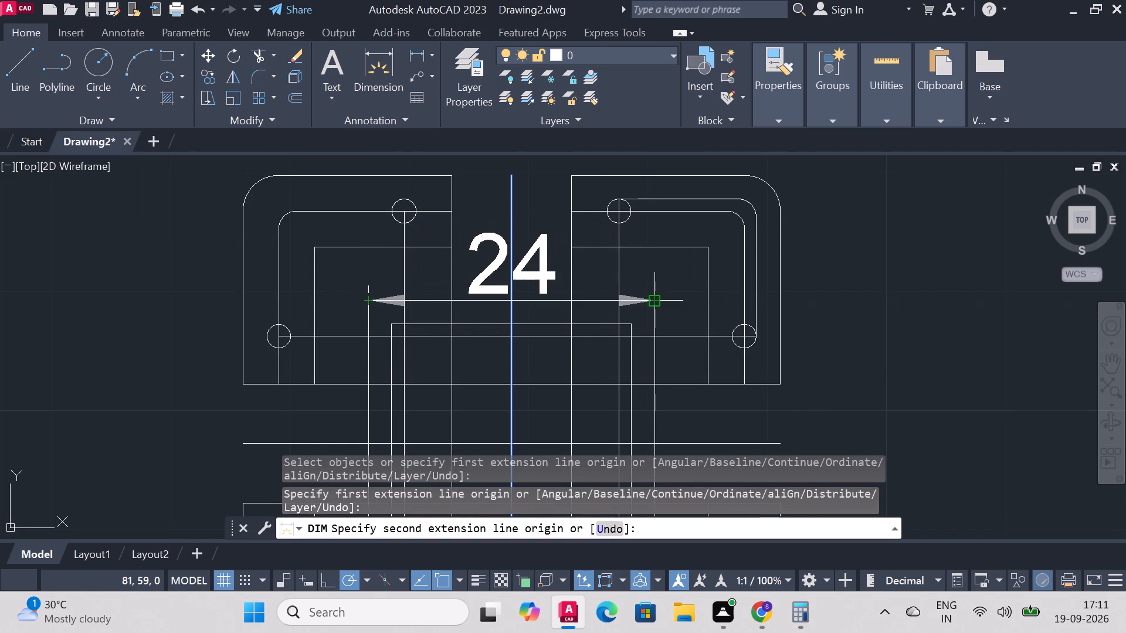
right_click(653, 305)
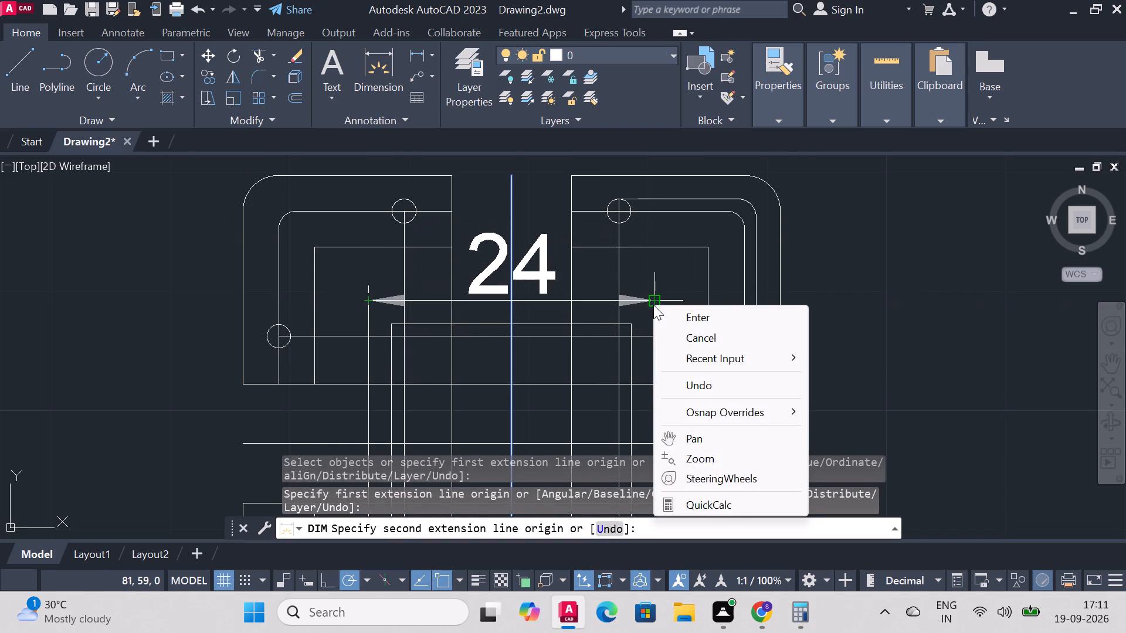
left_click(674, 310)
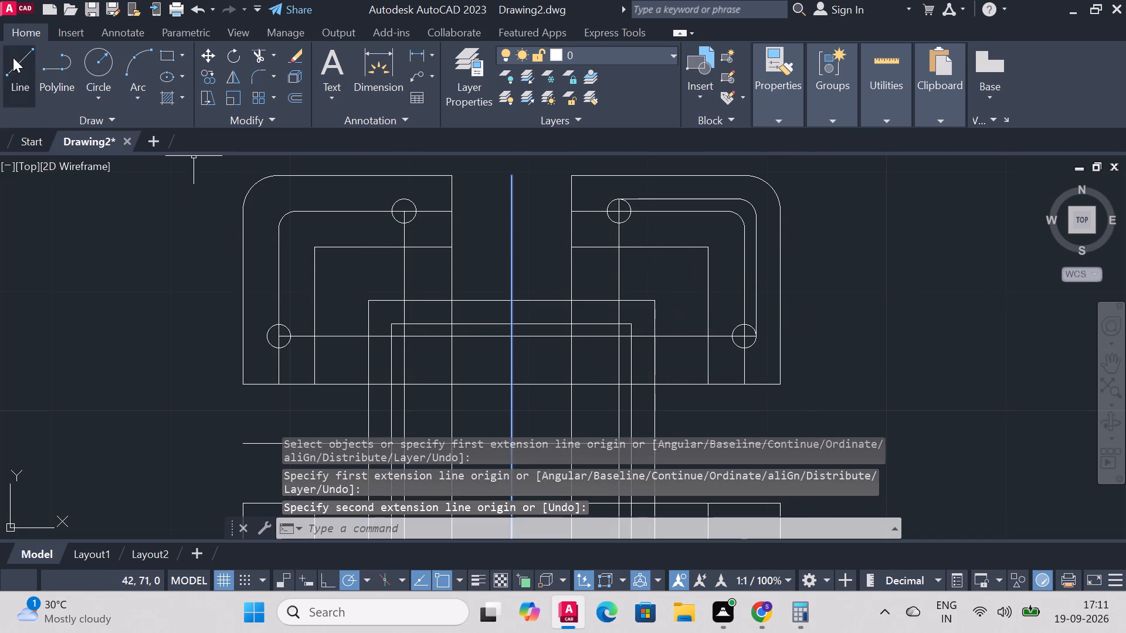
Draw a vertical line from the larger central square's upper-right corner up to the upper-right section's inner horizontal edge.
left_click(13, 57)
left_click(659, 301)
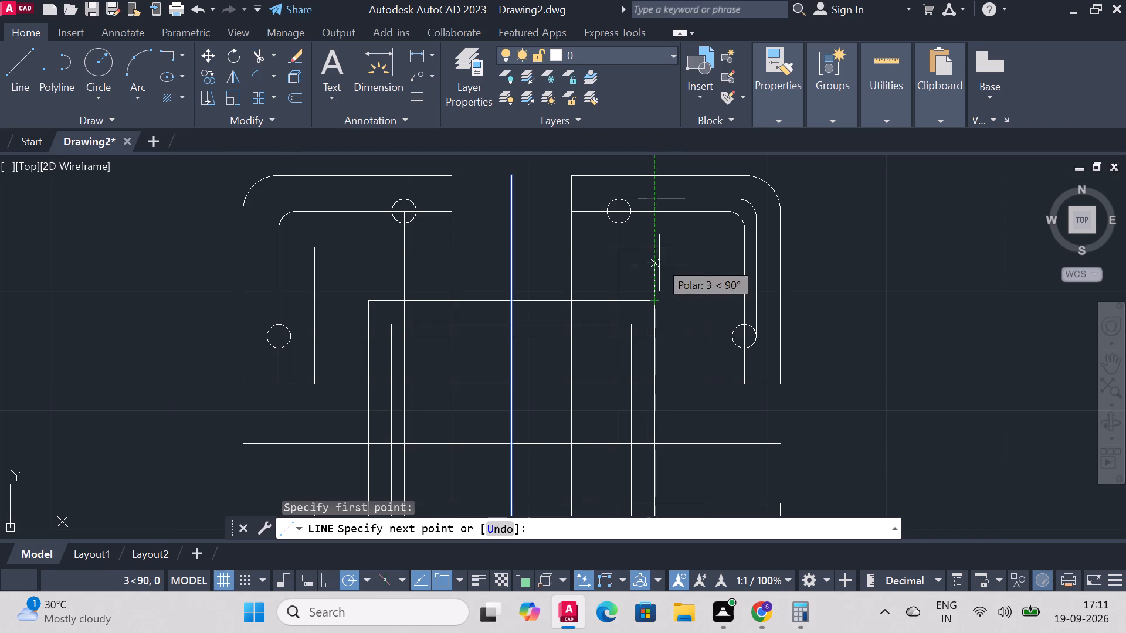
left_click(659, 250)
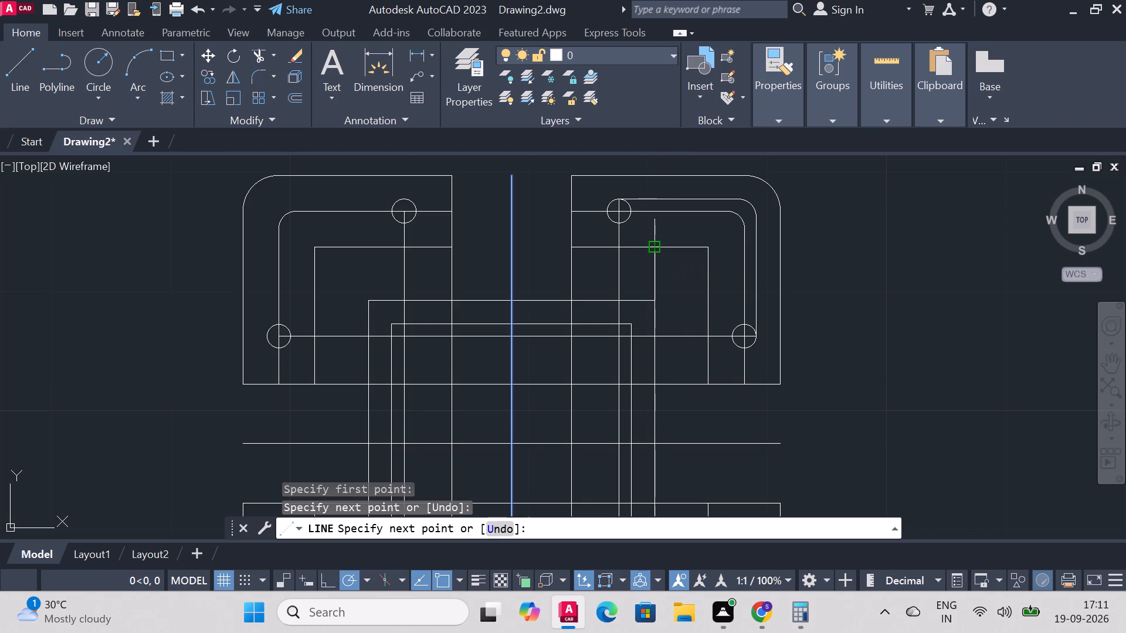
right_click(659, 250)
left_click(698, 257)
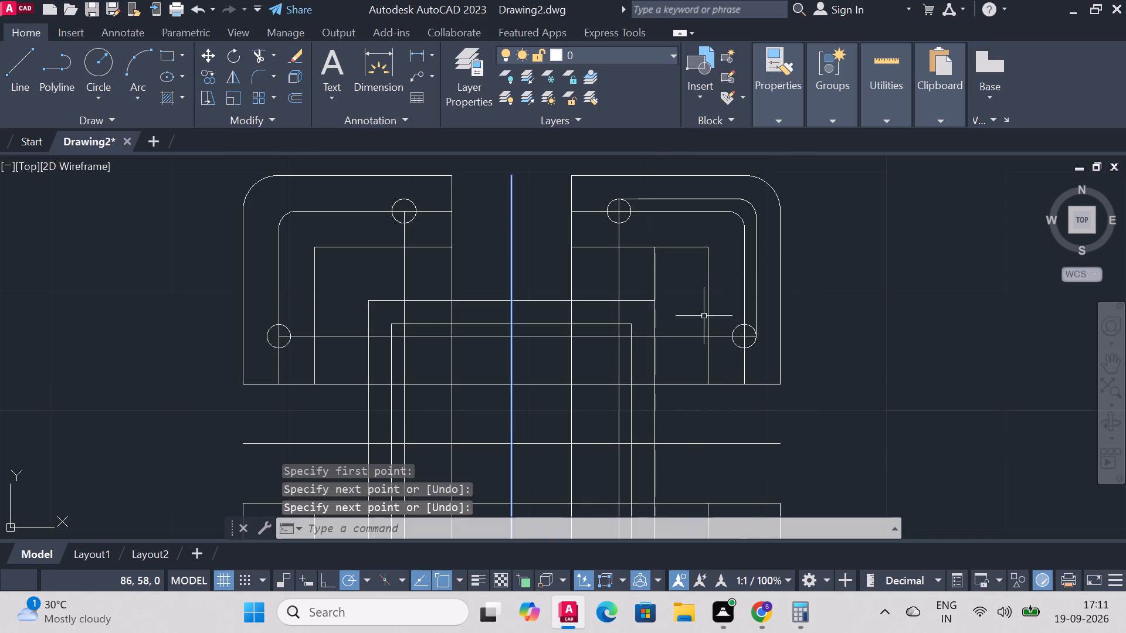
Draw a horizontal line about 5 units long from the same square corner rightward to the upper-right section's inner vertical edge.
left_click(0, 64)
left_click(11, 64)
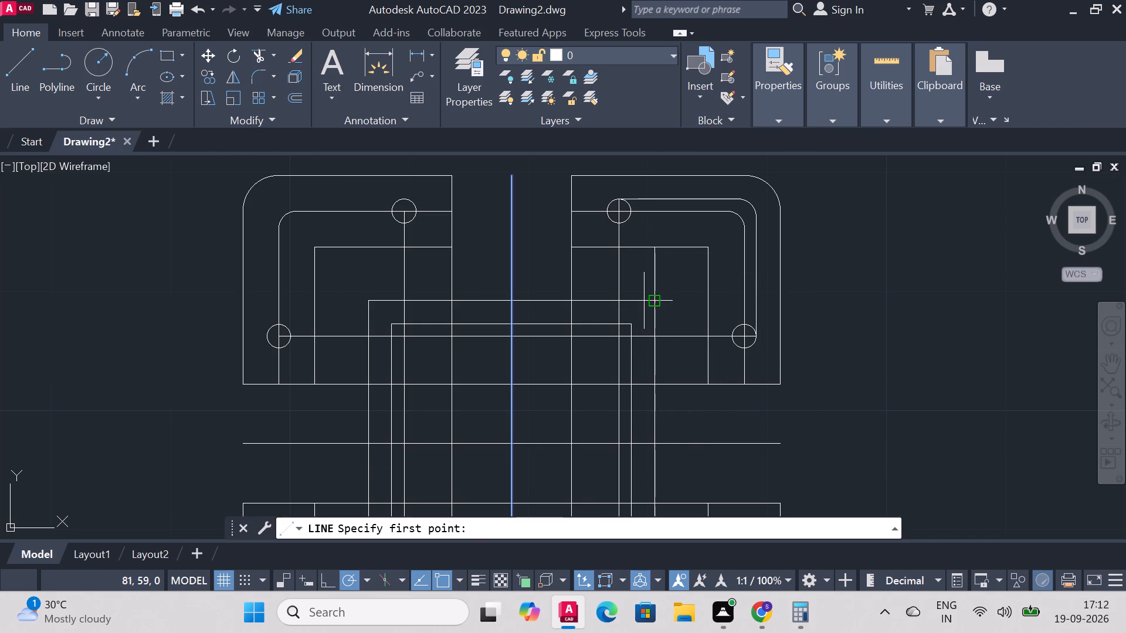
left_click(652, 302)
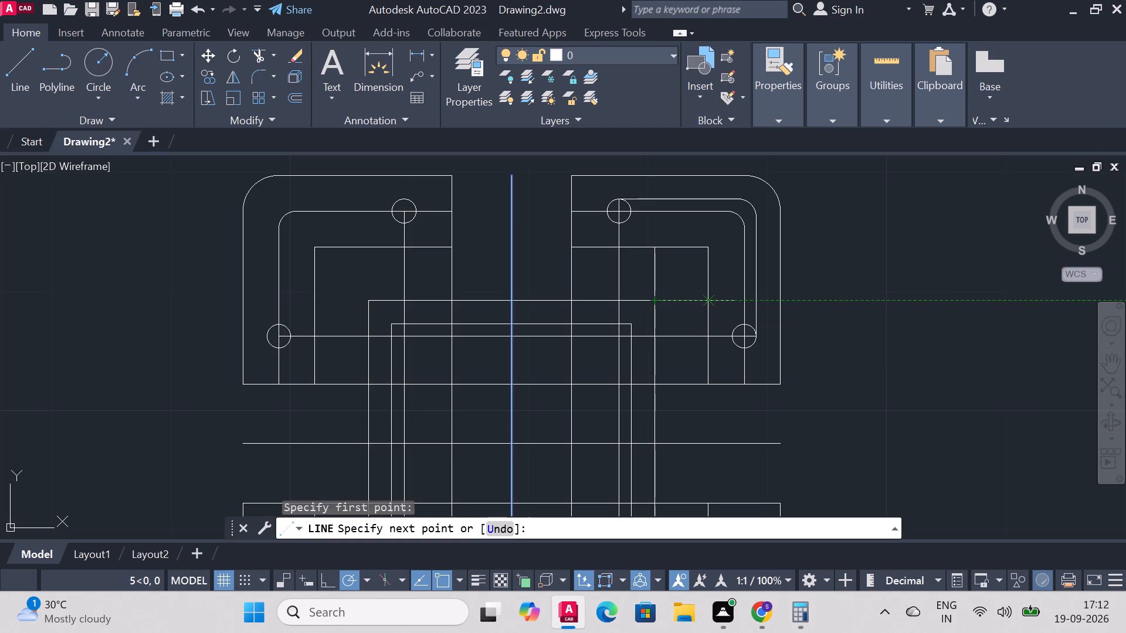
left_click(711, 304)
right_click(711, 304)
left_click(744, 311)
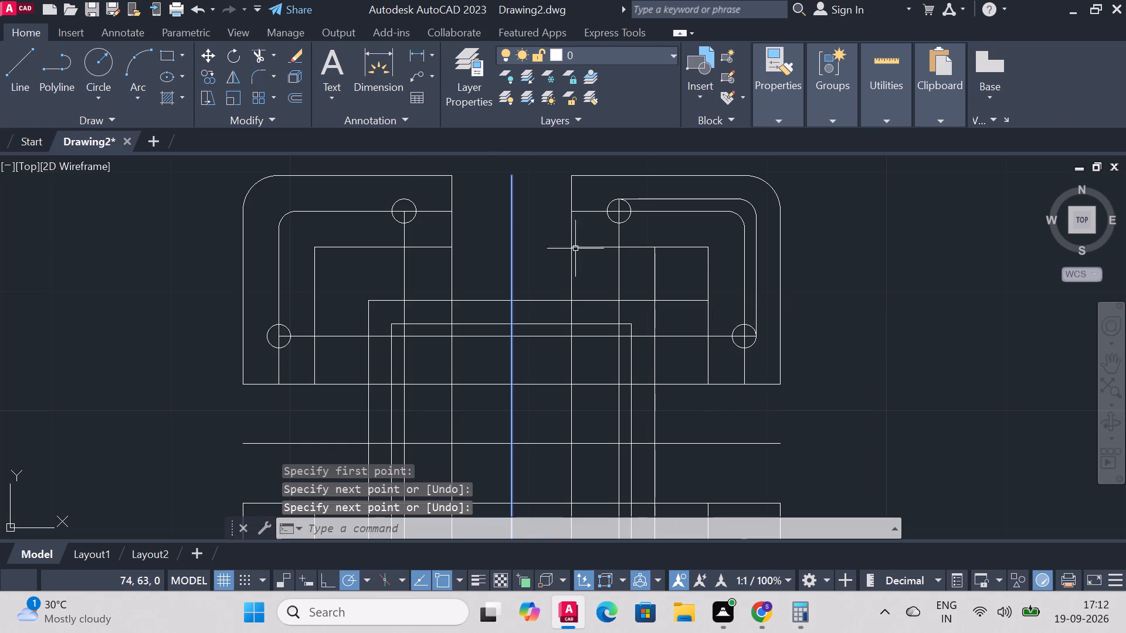
Draw a horizontal line from the upper-right section's upper circle's bottom quadrant rightward, ending just short of the vertical slot centreline.
left_click(15, 71)
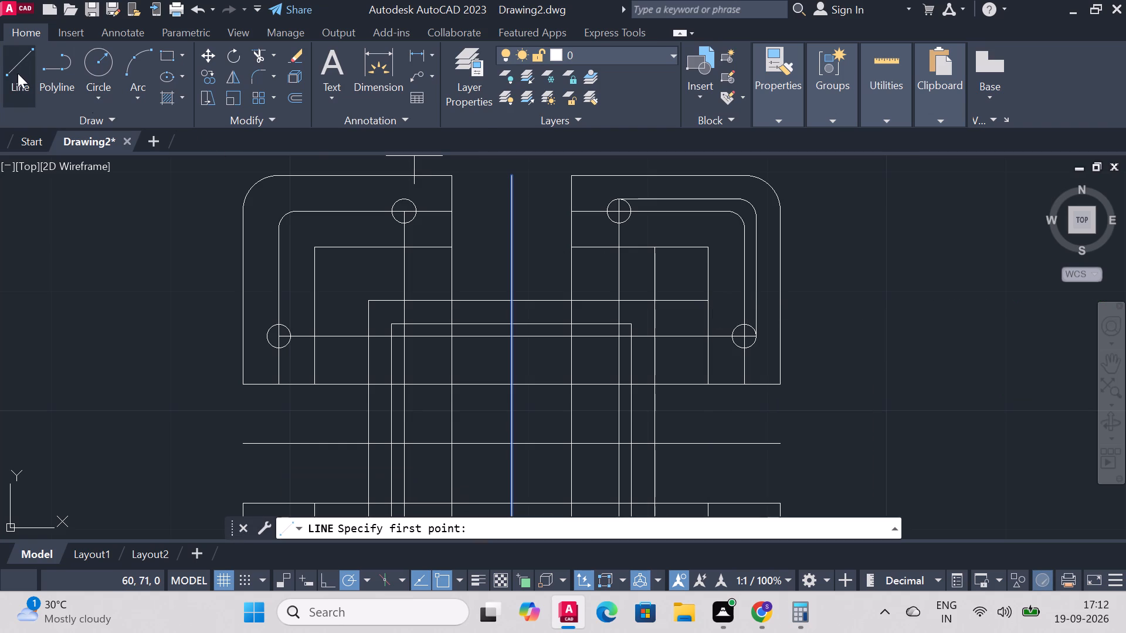
left_click(616, 227)
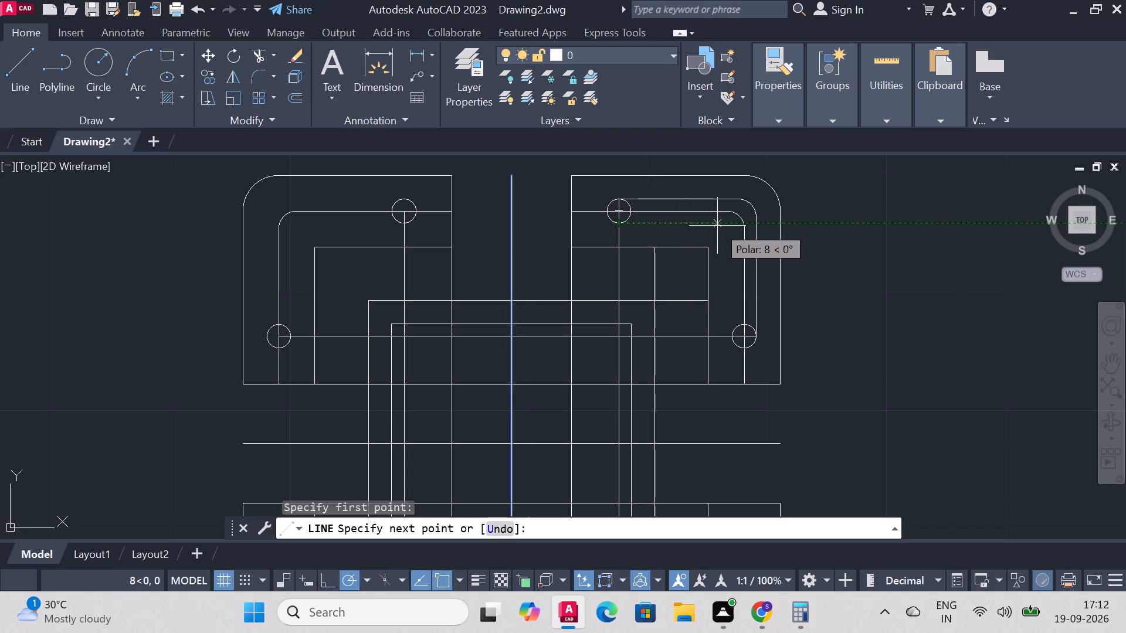
left_click(725, 226)
right_click(725, 226)
left_click(775, 233)
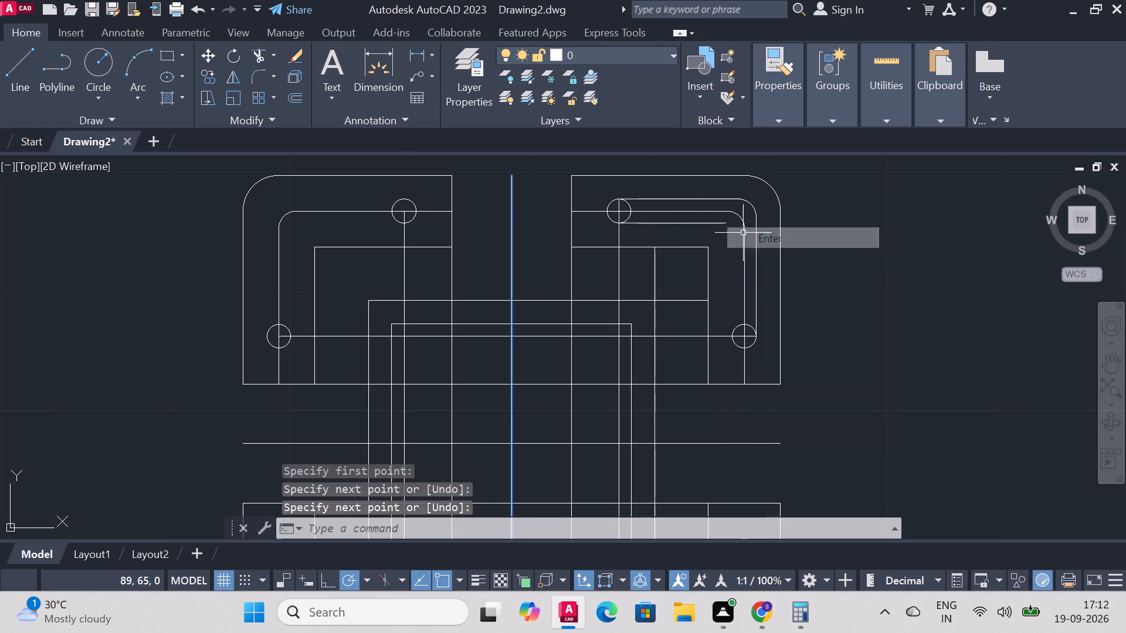
Draw a vertical line about 10 units up from the lower circle's left quadrant, with a short segment joining the slot's lower horizontal line.
left_click(0, 81)
left_click(15, 69)
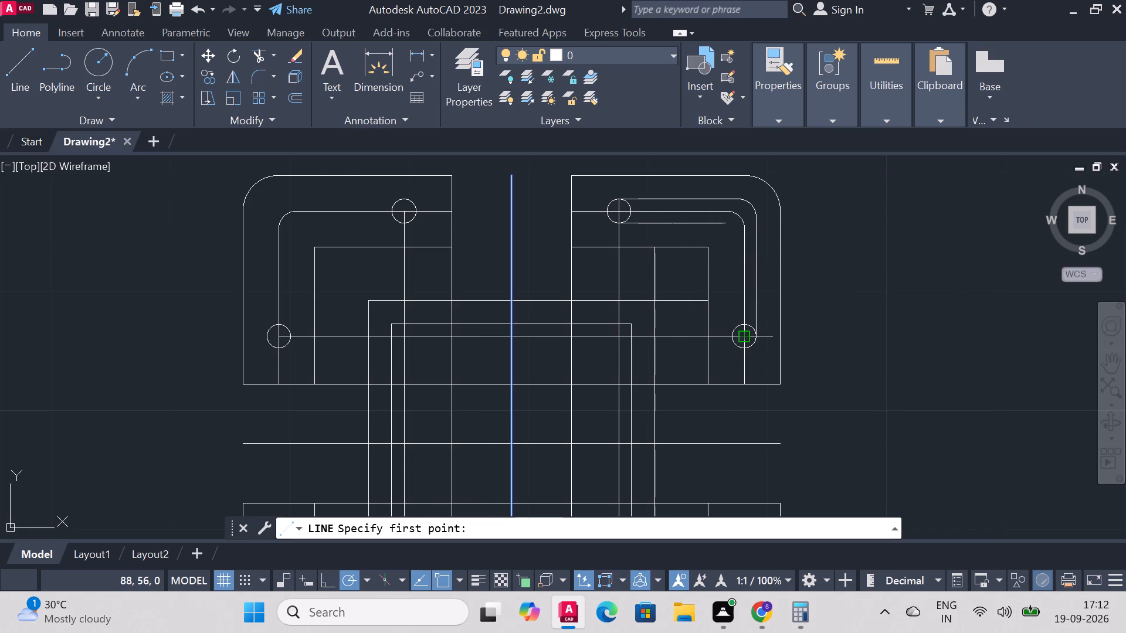
left_click(732, 337)
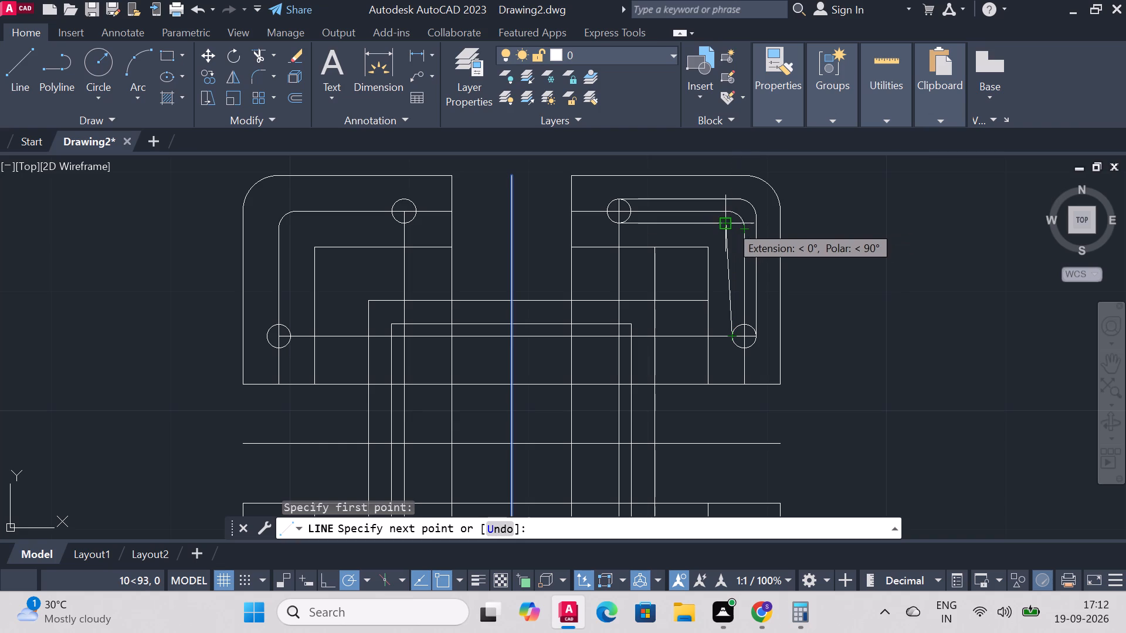
scroll(733, 222, "up", 2)
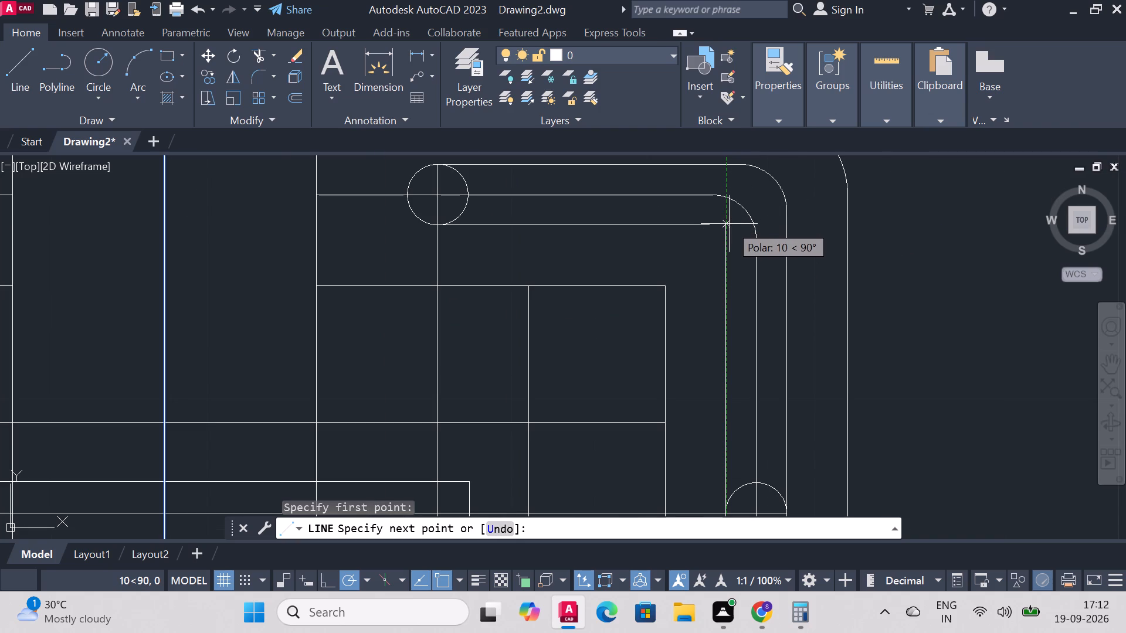
left_click(729, 224)
left_click(707, 224)
right_click(707, 224)
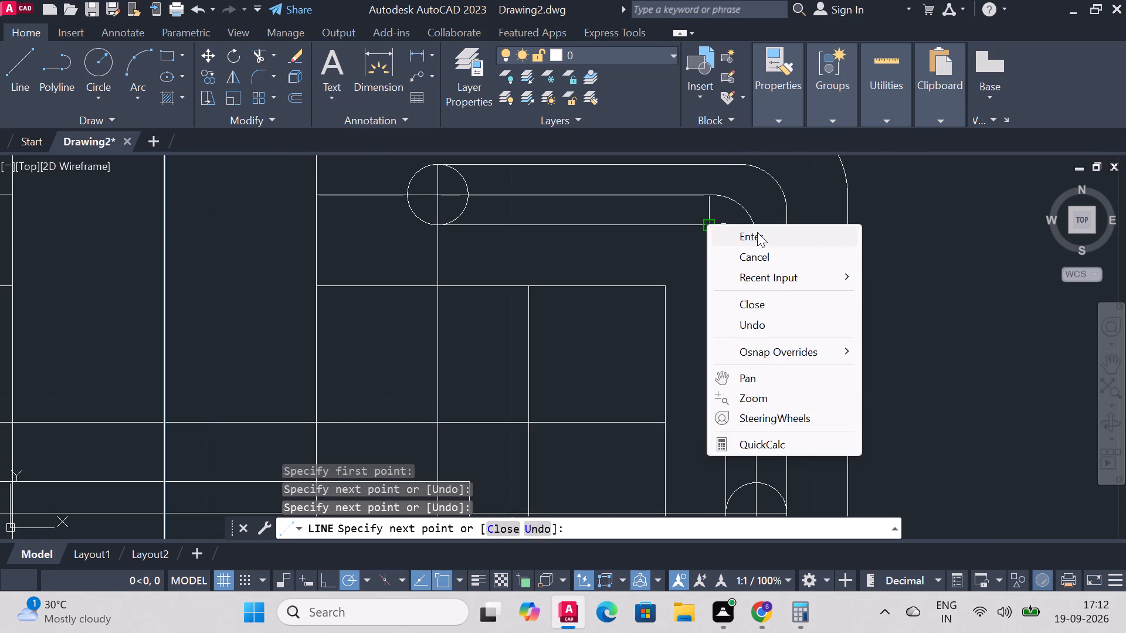
left_click(758, 233)
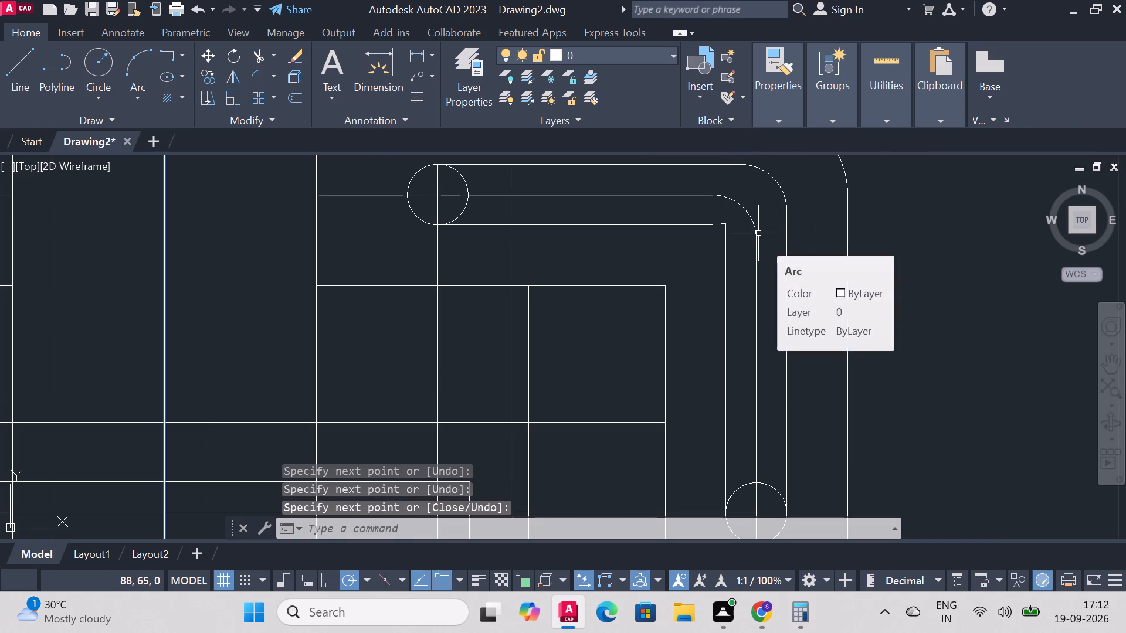
Trim away the short slanted segment at the inner corner of the upper-right slot.
scroll(884, 257, "up", 2)
scroll(806, 346, "down", 3)
scroll(703, 216, "up", 1)
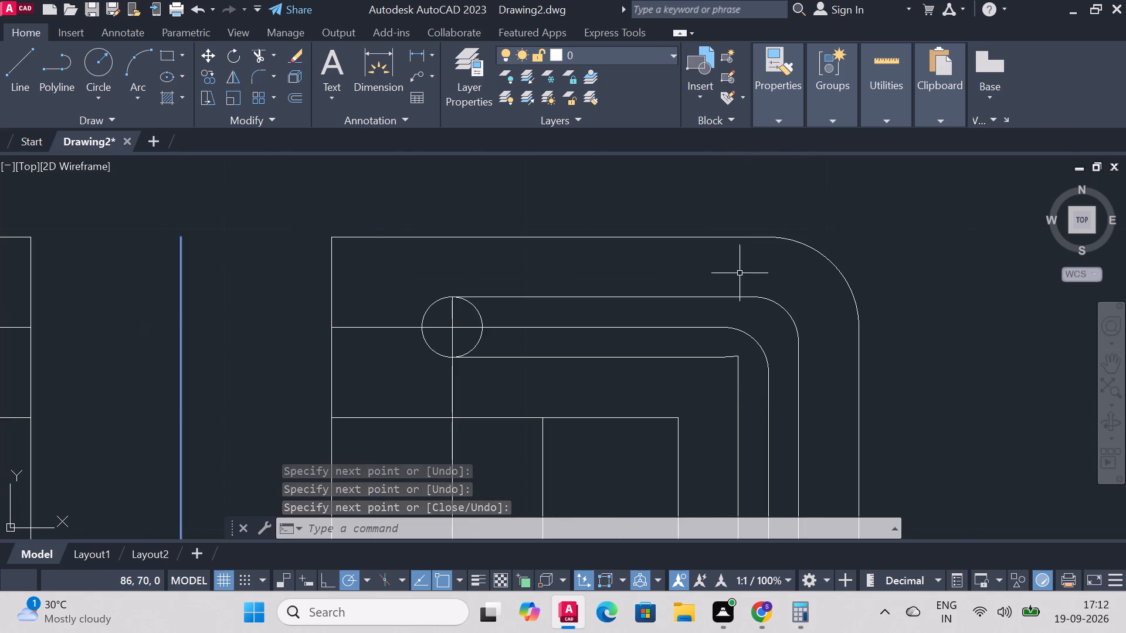
left_click(261, 55)
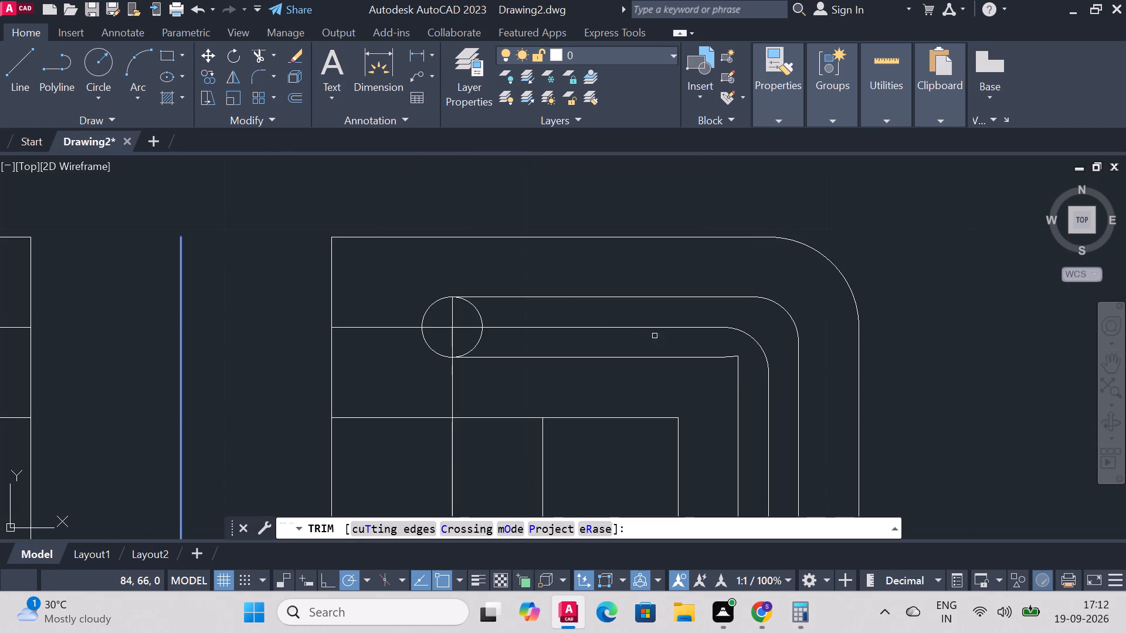
scroll(708, 367, "up", 2)
left_click(765, 341)
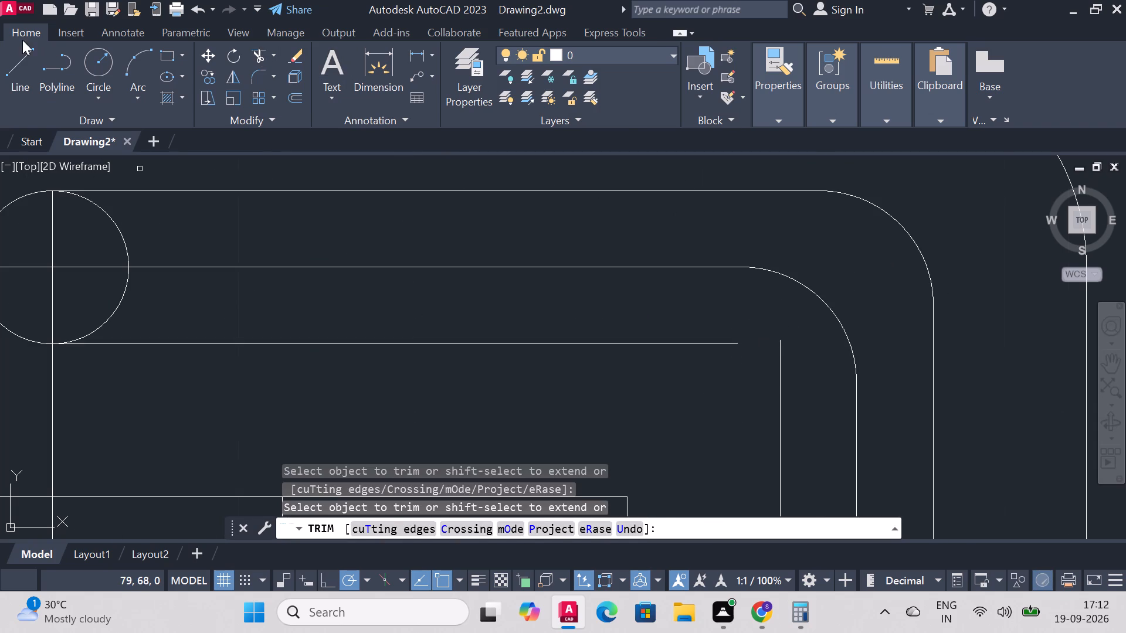
Draw a short line closing the gap between the slot's inner horizontal line and the top of its inner vertical line.
left_click(22, 50)
left_click(735, 346)
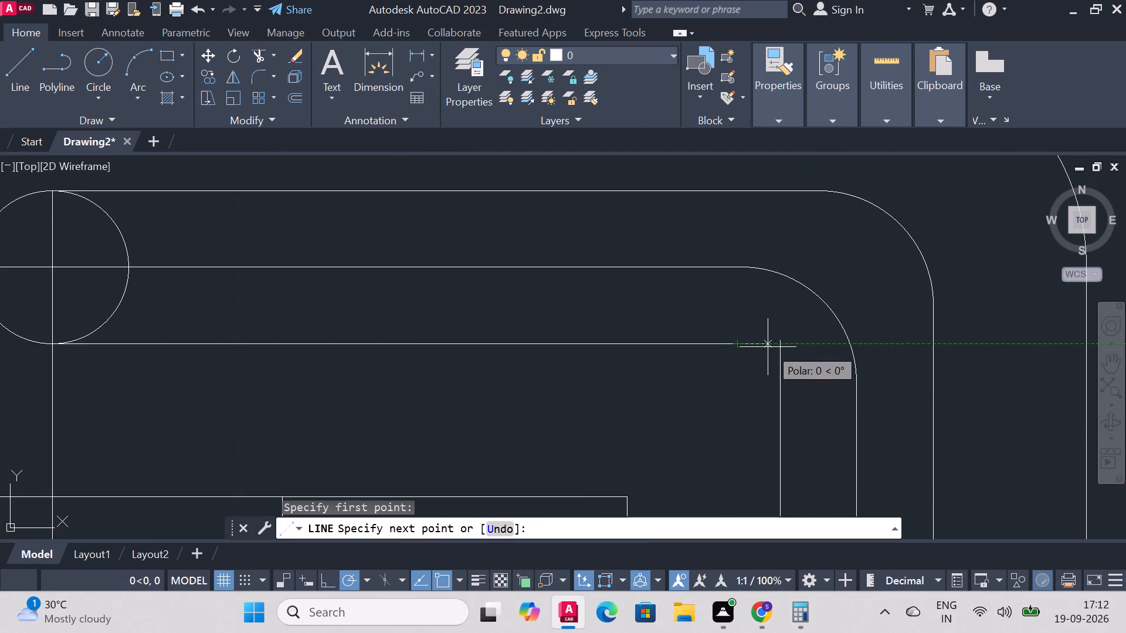
left_click(778, 344)
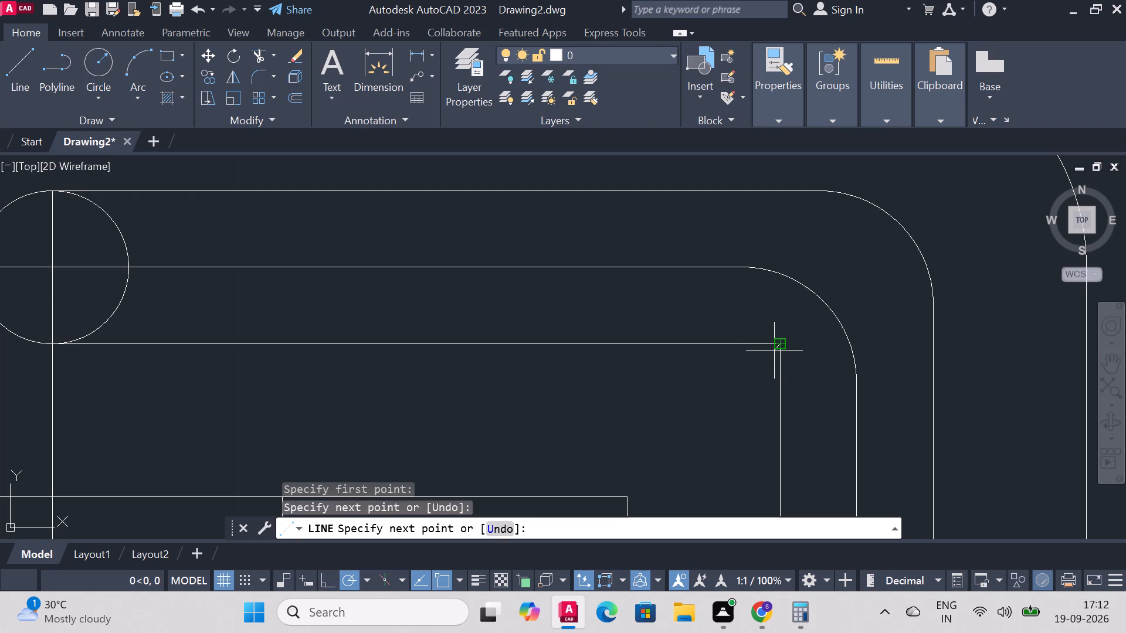
right_click(774, 336)
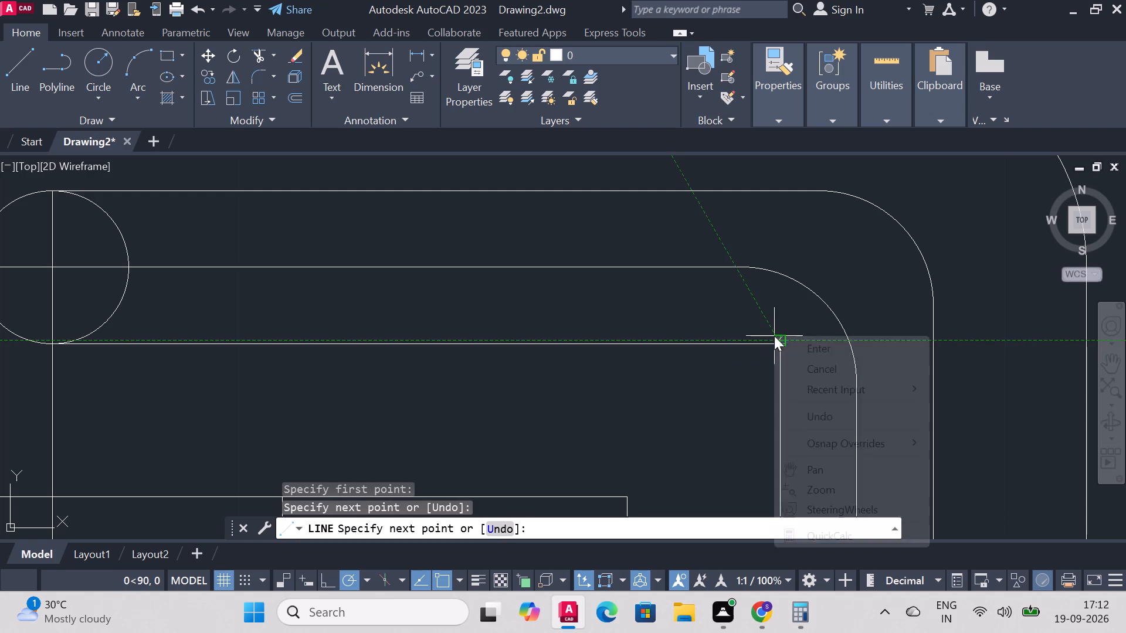
left_click(833, 347)
Draw a vertical line about 2 units long from the section's inner horizontal edge up to the slot's lower horizontal line, above the square's corner.
scroll(353, 261, "down", 3)
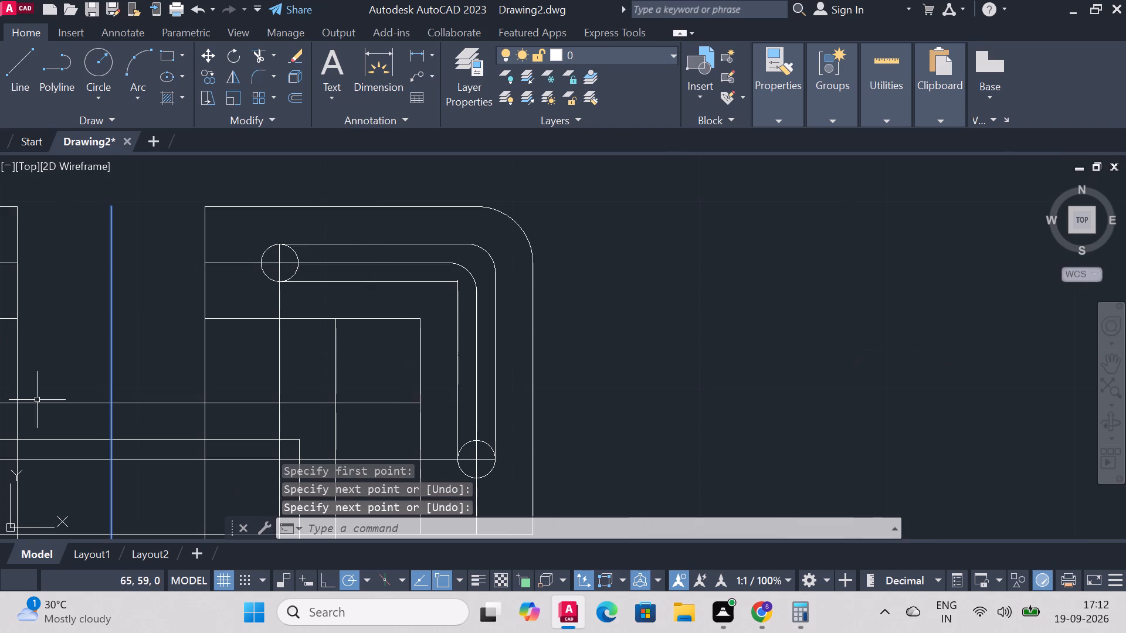
scroll(16, 390, "down", 2)
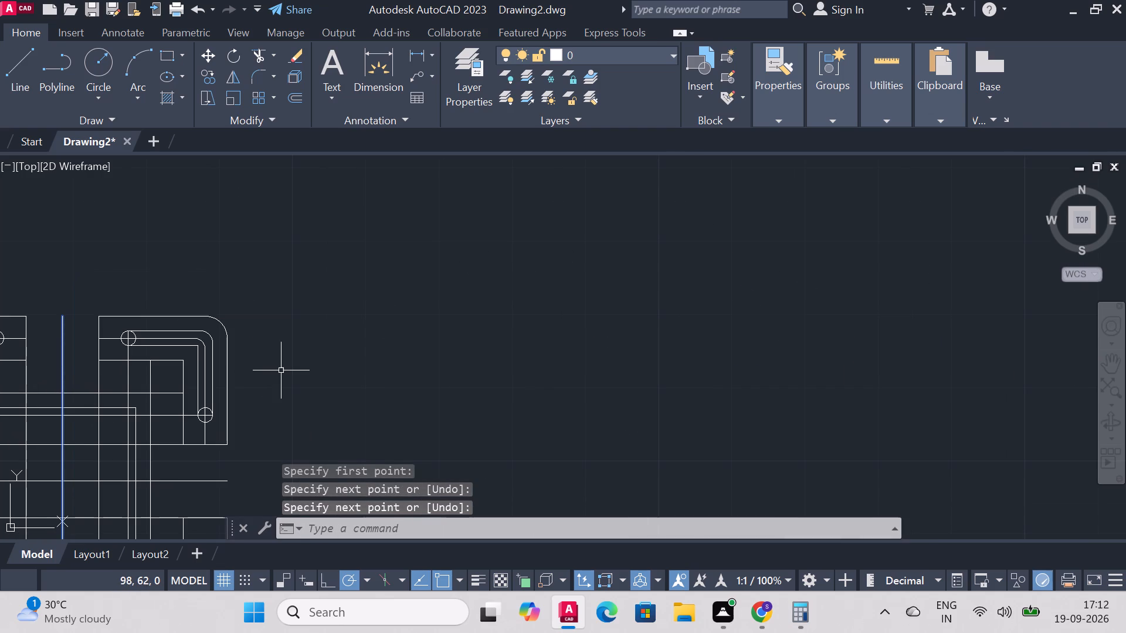
scroll(141, 459, "down", 2)
scroll(45, 458, "up", 3)
scroll(196, 403, "up", 1)
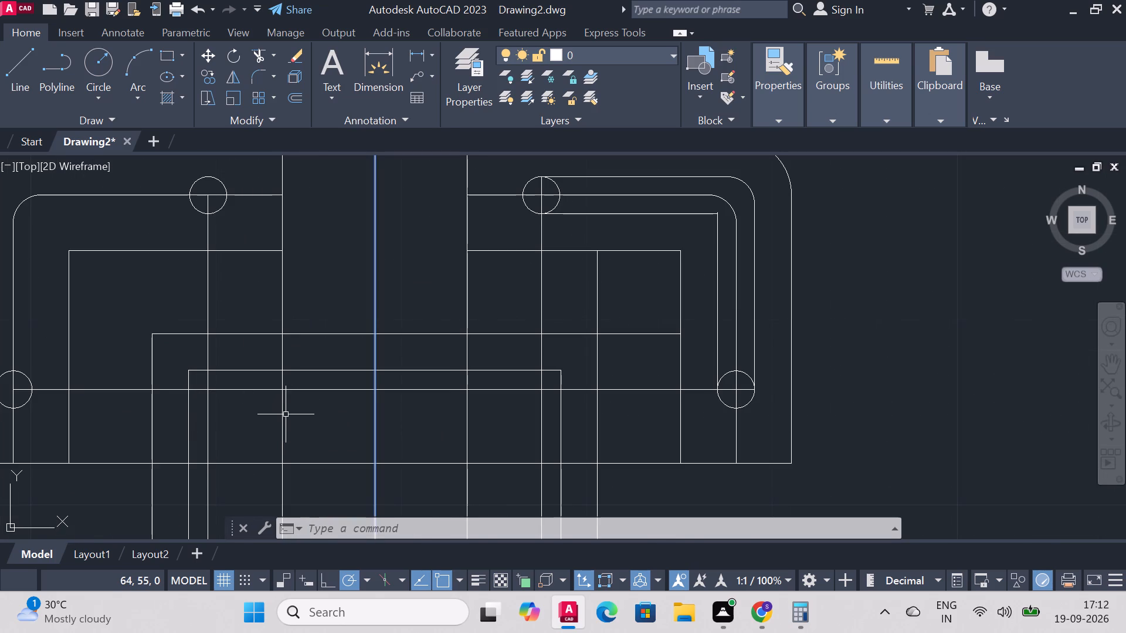
left_click(13, 70)
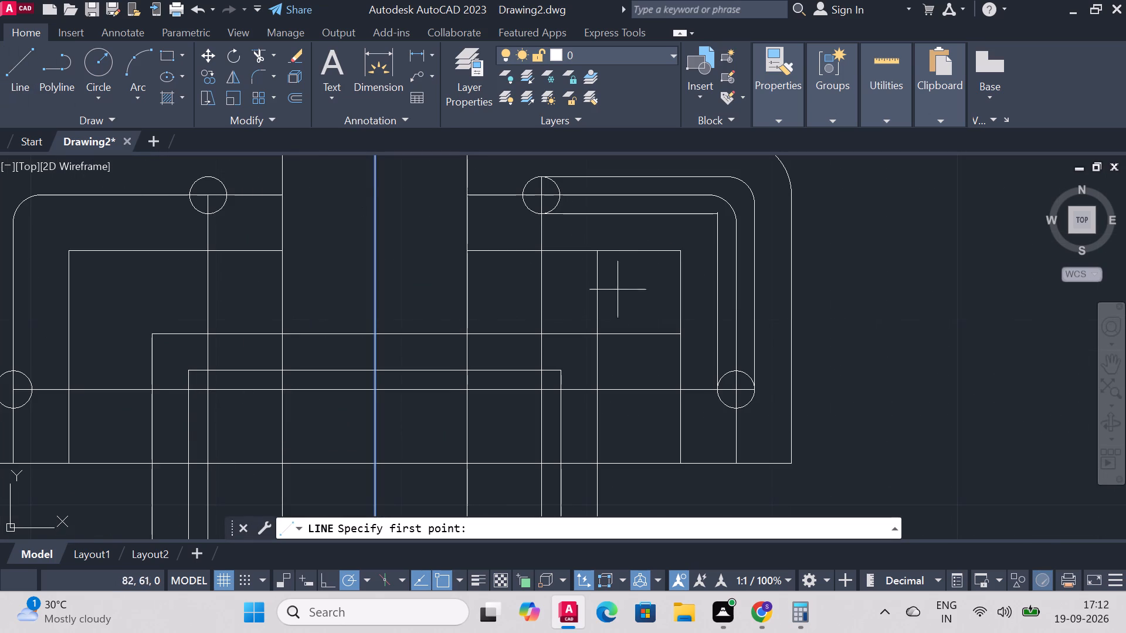
left_click(595, 251)
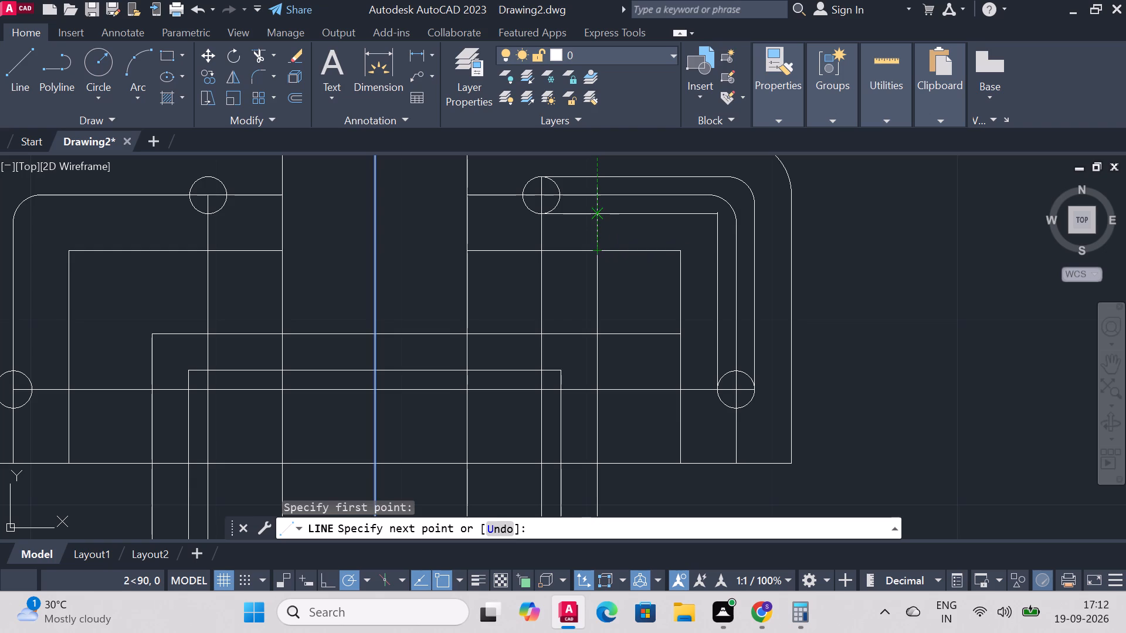
left_click(598, 213)
right_click(599, 213)
left_click(641, 224)
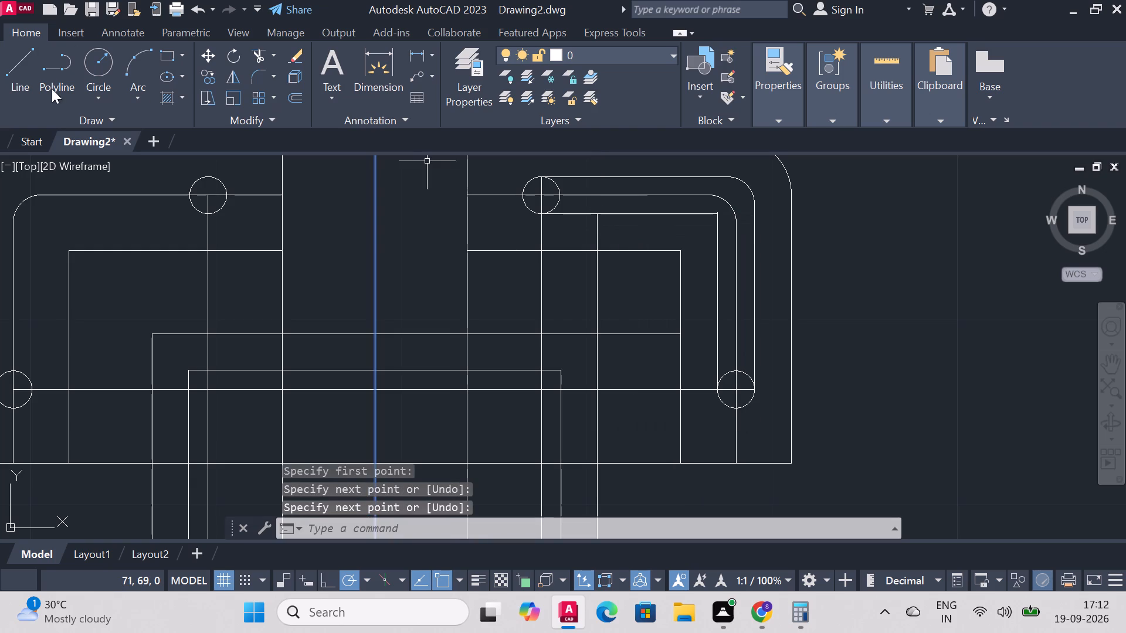
Draw a short horizontal line from the section's inner vertical edge rightward to the slot's inner vertical line, level with the square's top edge.
left_click(21, 67)
left_click(680, 333)
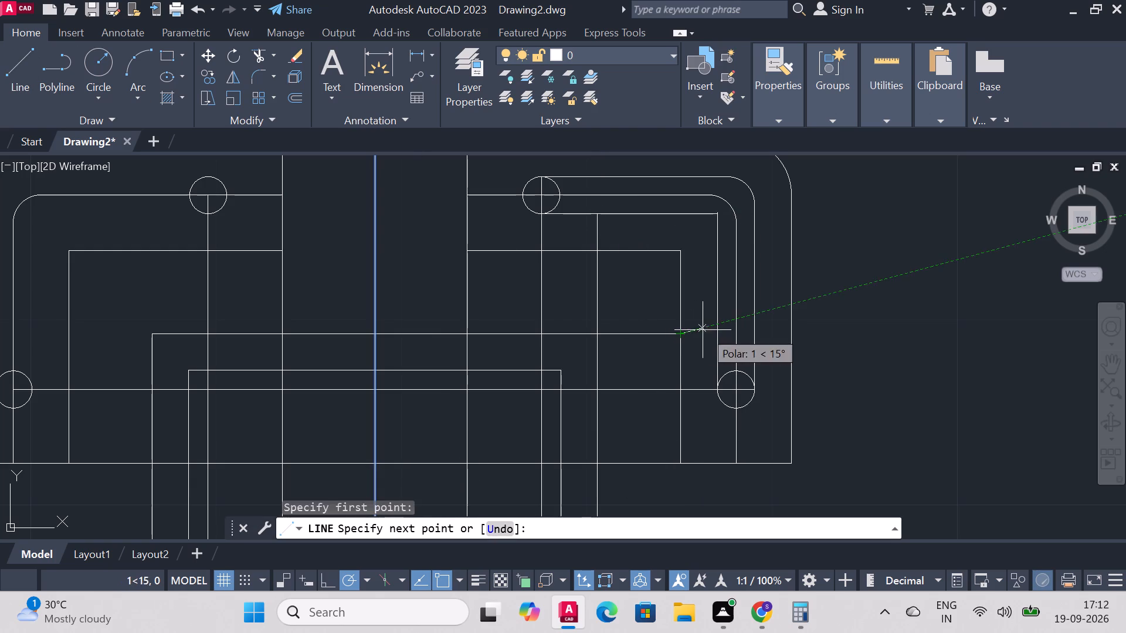
left_click(718, 331)
right_click(718, 331)
left_click(760, 341)
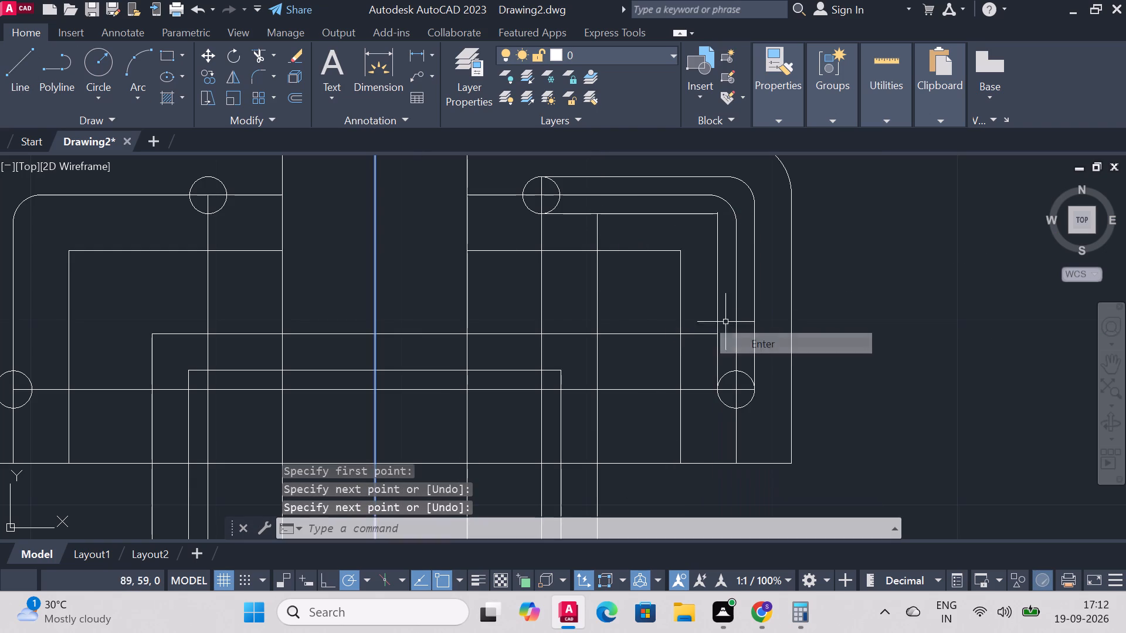
Trim the upper-right section's inner edges and the slot's inner lines where they run beyond the new short connecting lines at the corner.
left_click(257, 56)
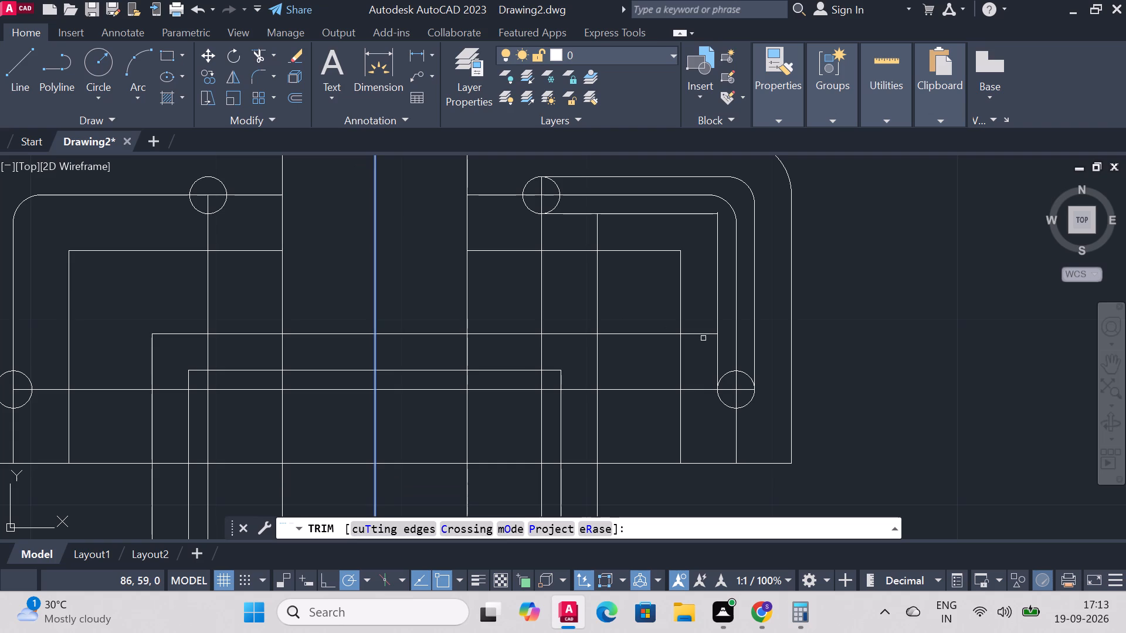
left_click(679, 288)
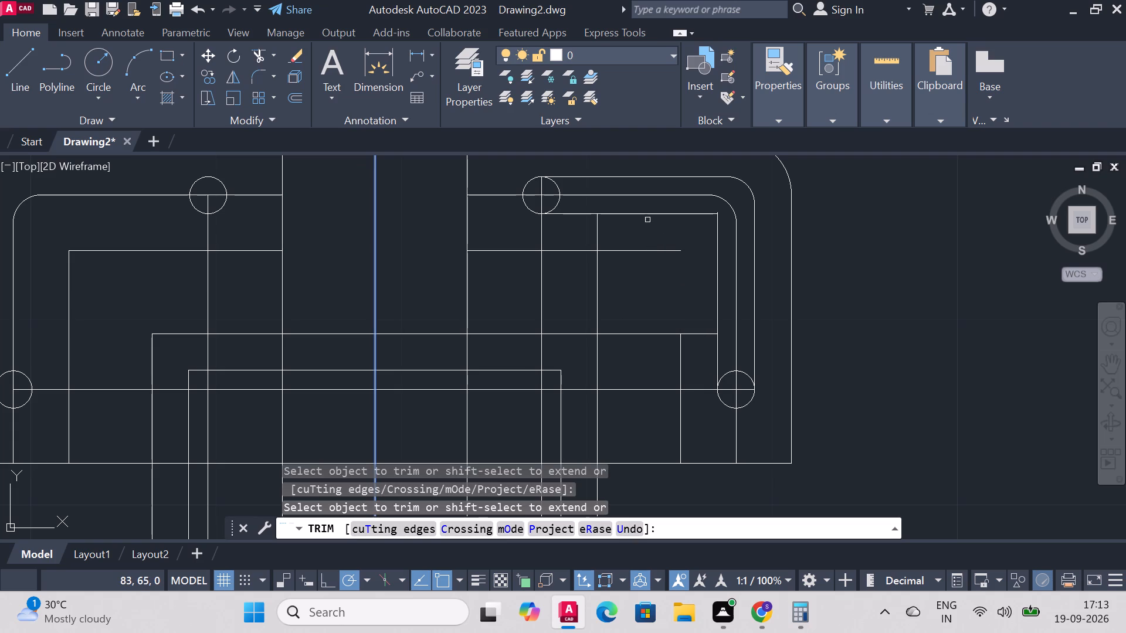
left_click(647, 216)
left_click(713, 214)
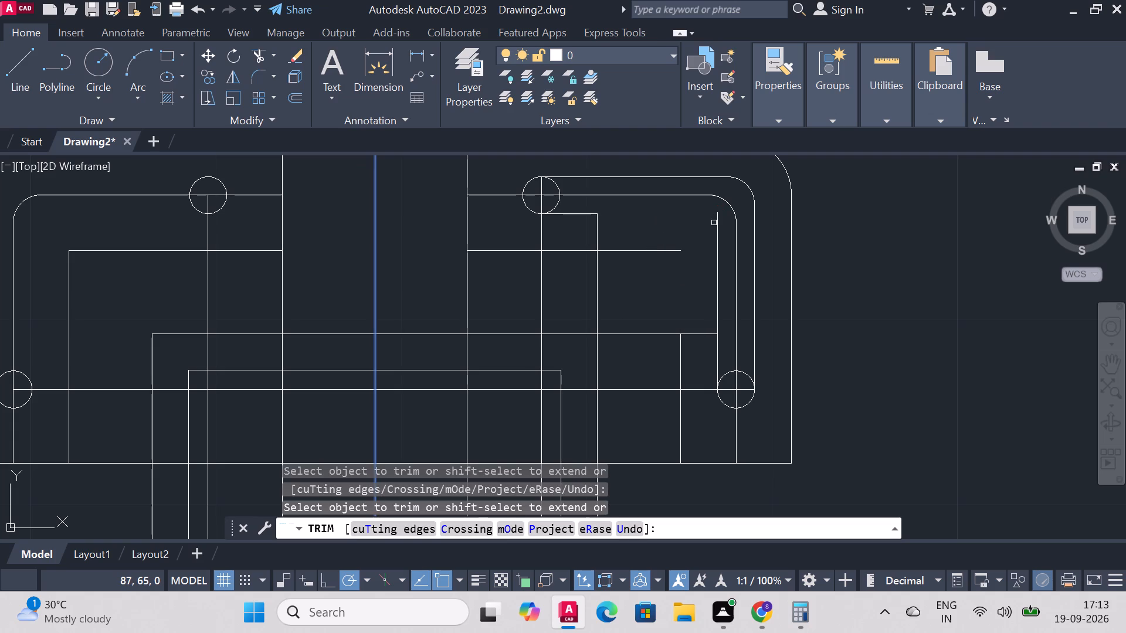
left_click(715, 229)
left_click(652, 252)
Trim the inner halves of both end circles of the upper-right slot, leaving semicircular ends.
left_click(725, 376)
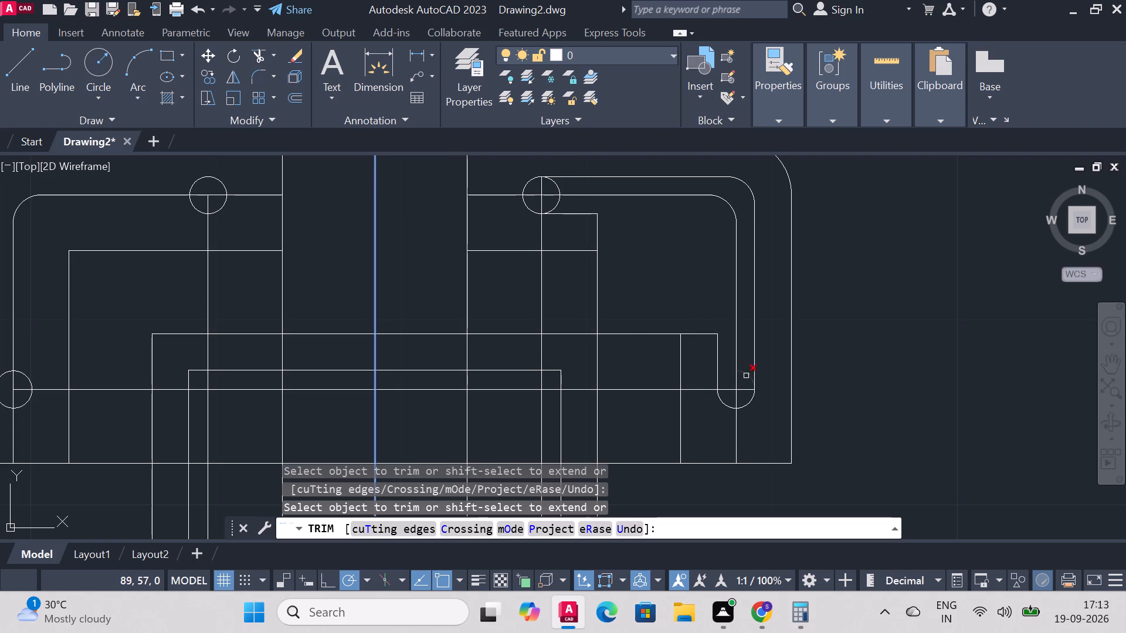
left_click(746, 376)
left_click(556, 203)
left_click(556, 186)
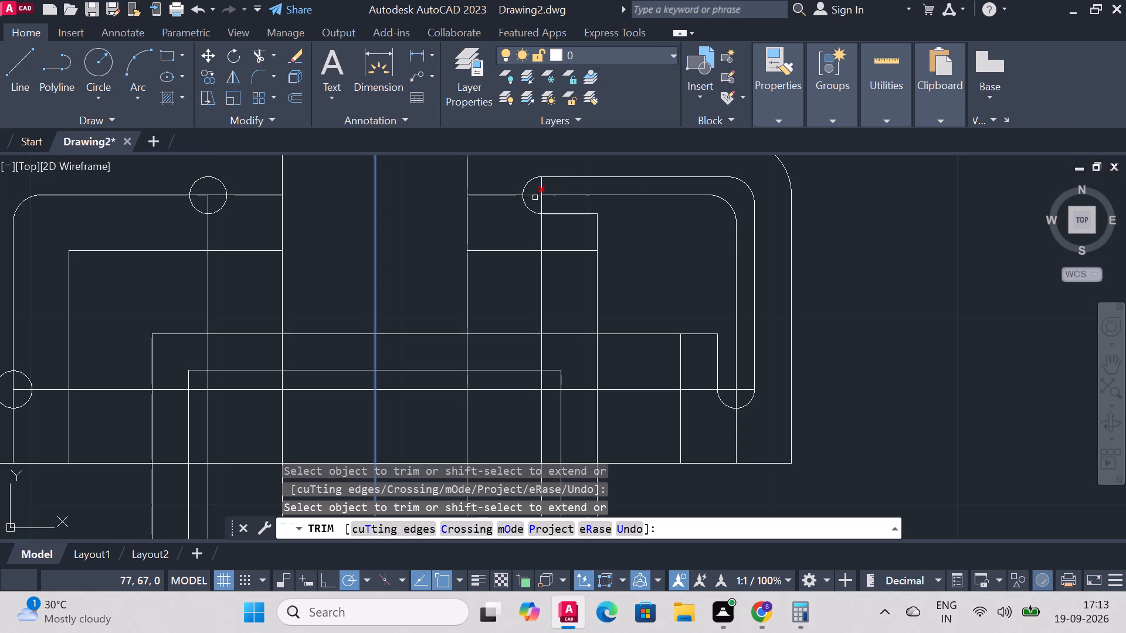
Trim the construction lines inside the upper-right slot's upper end and its L-shaped centreline, including the stub to the section edge.
left_click(528, 195)
left_click(541, 199)
left_click(541, 194)
left_click(565, 194)
left_click(510, 195)
left_click(722, 198)
left_click(737, 234)
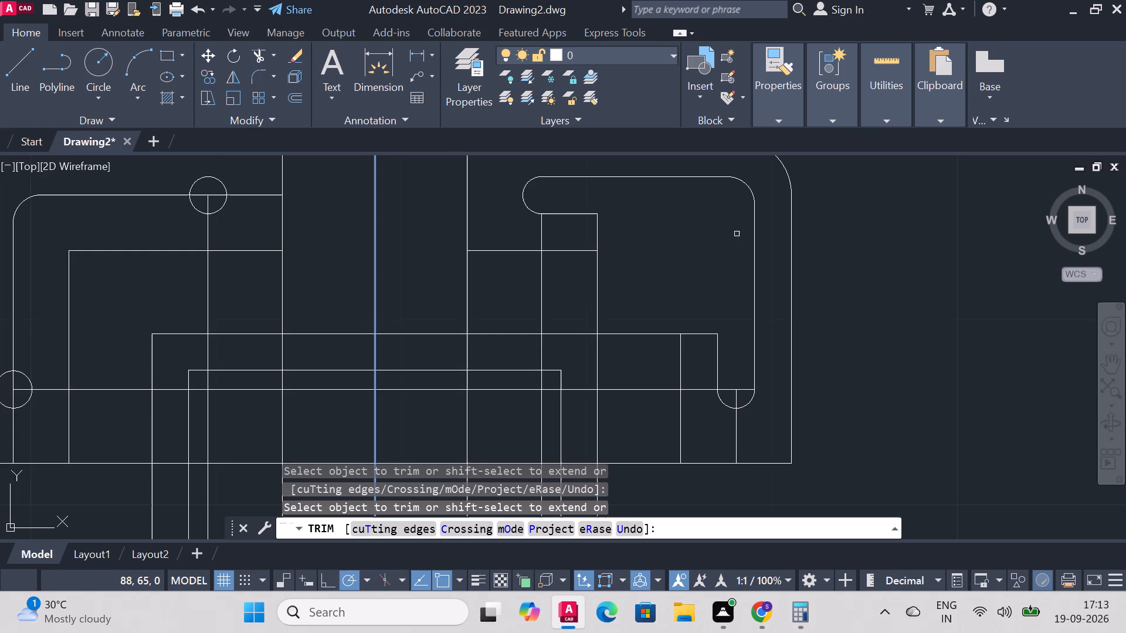
Trim the construction lines inside the lower end of the upper-right slot and the vertical line below it.
scroll(730, 325, "down", 1)
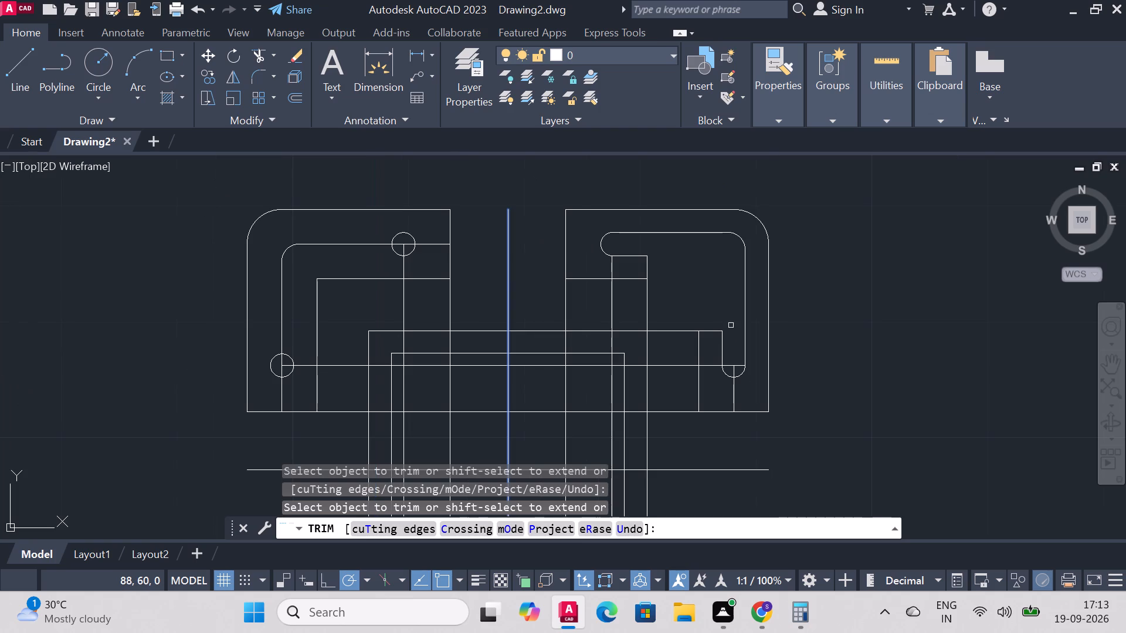
scroll(743, 367, "up", 1)
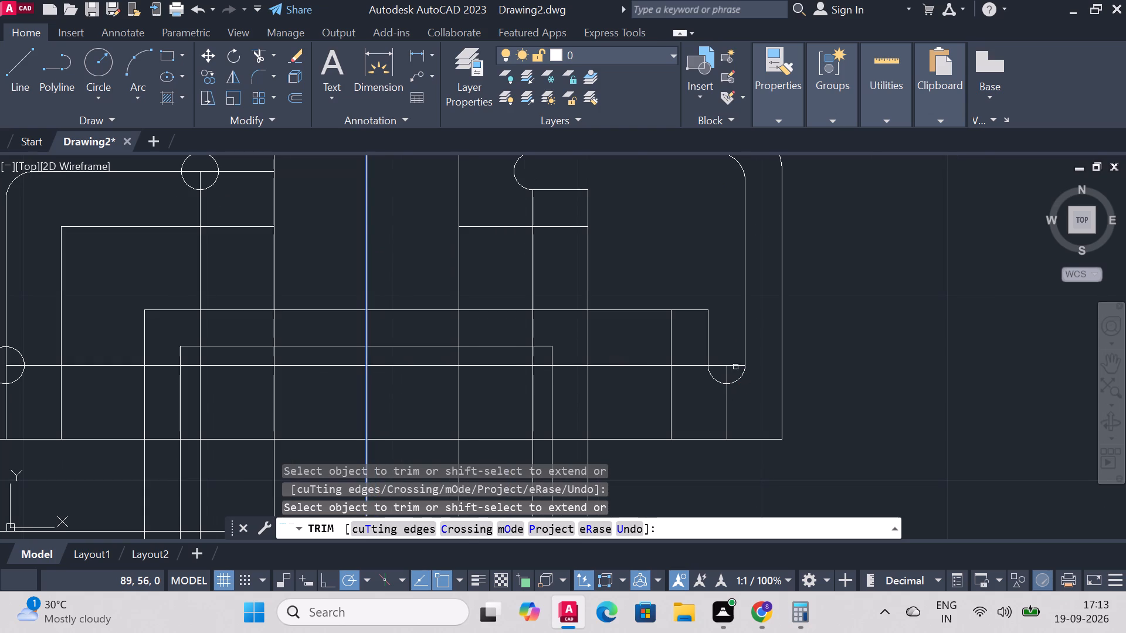
left_click(735, 362)
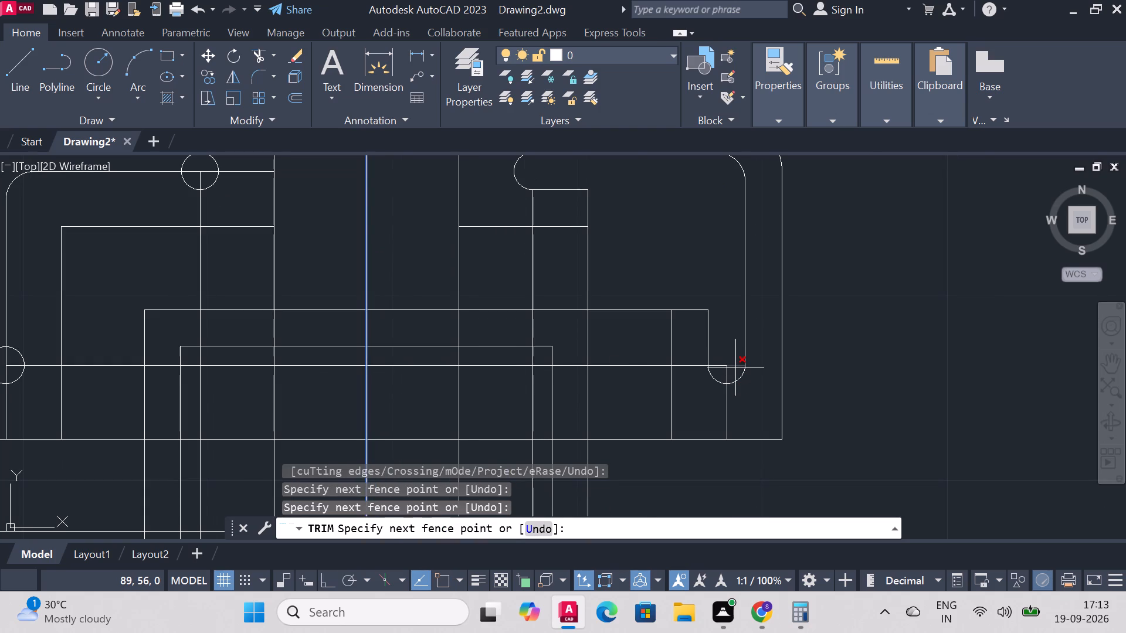
left_click(735, 367)
left_click(725, 371)
left_click(724, 367)
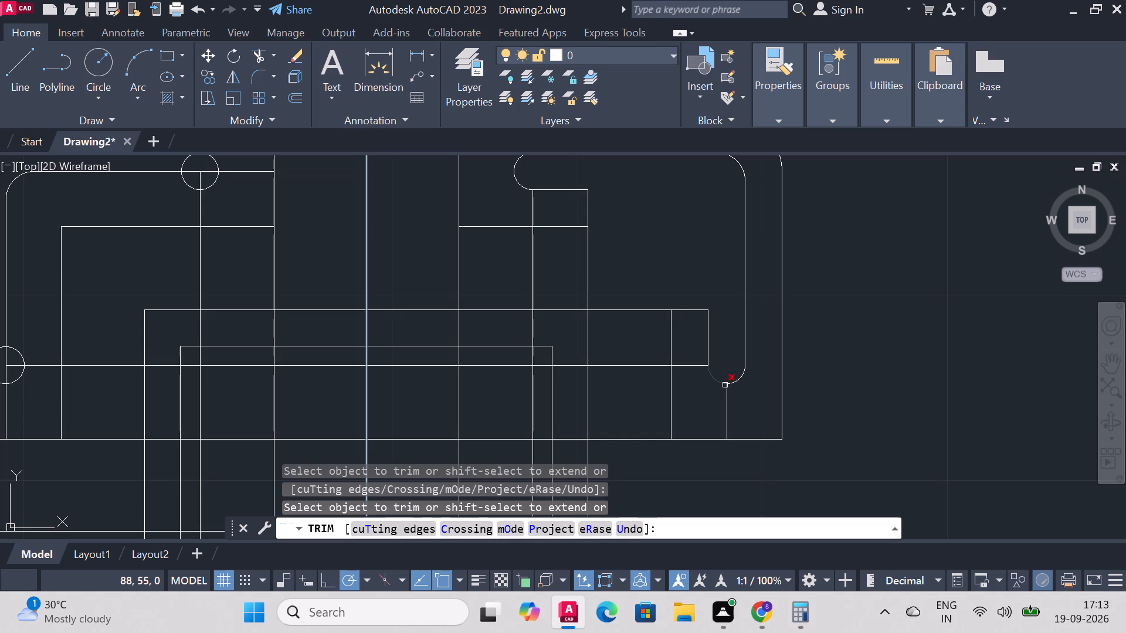
left_click(727, 394)
Draw a 1-unit horizontal line from the centre of the upper-left section's lower circle to its left quadrant.
scroll(116, 326, "down", 1)
scroll(4, 257, "down", 1)
scroll(57, 272, "up", 1)
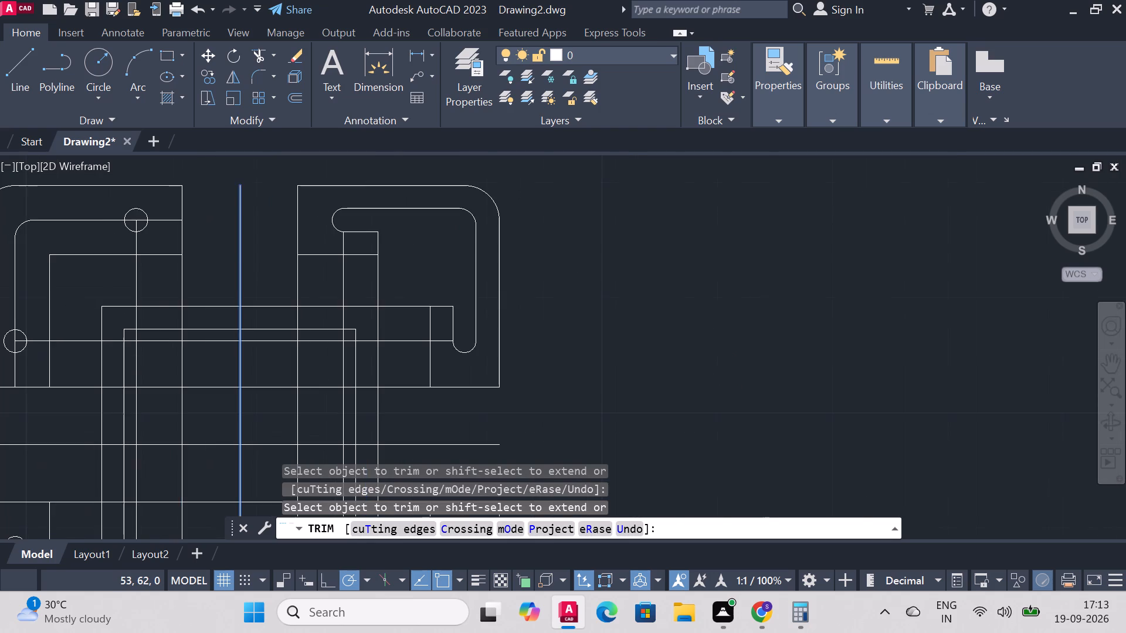
scroll(57, 272, "down", 3)
scroll(368, 342, "down", 3)
scroll(245, 362, "up", 3)
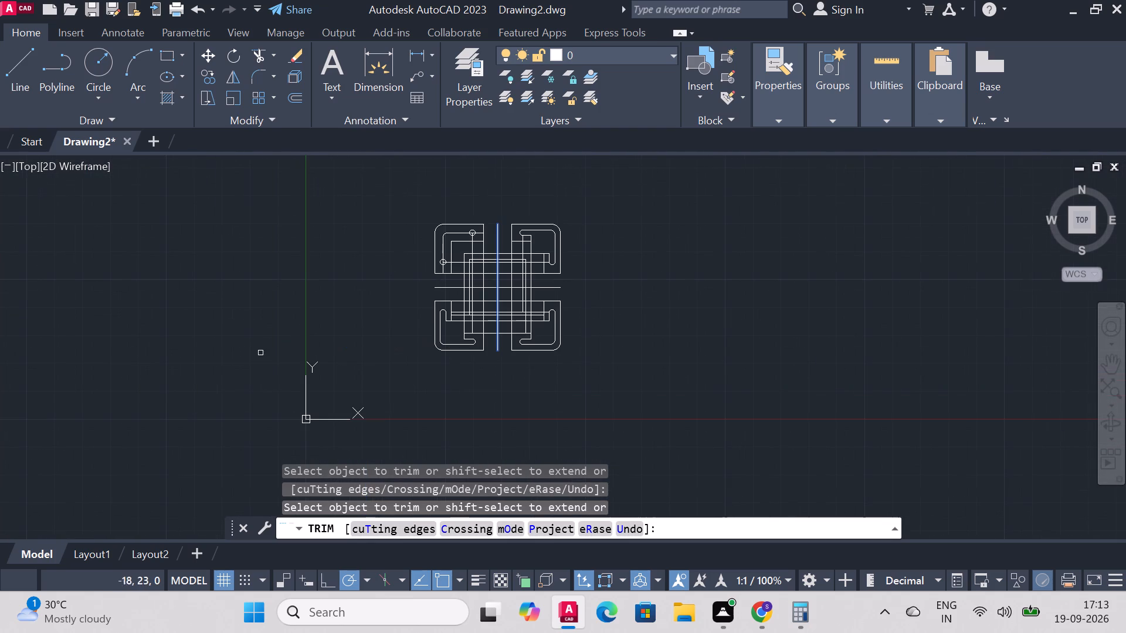
scroll(514, 247, "up", 3)
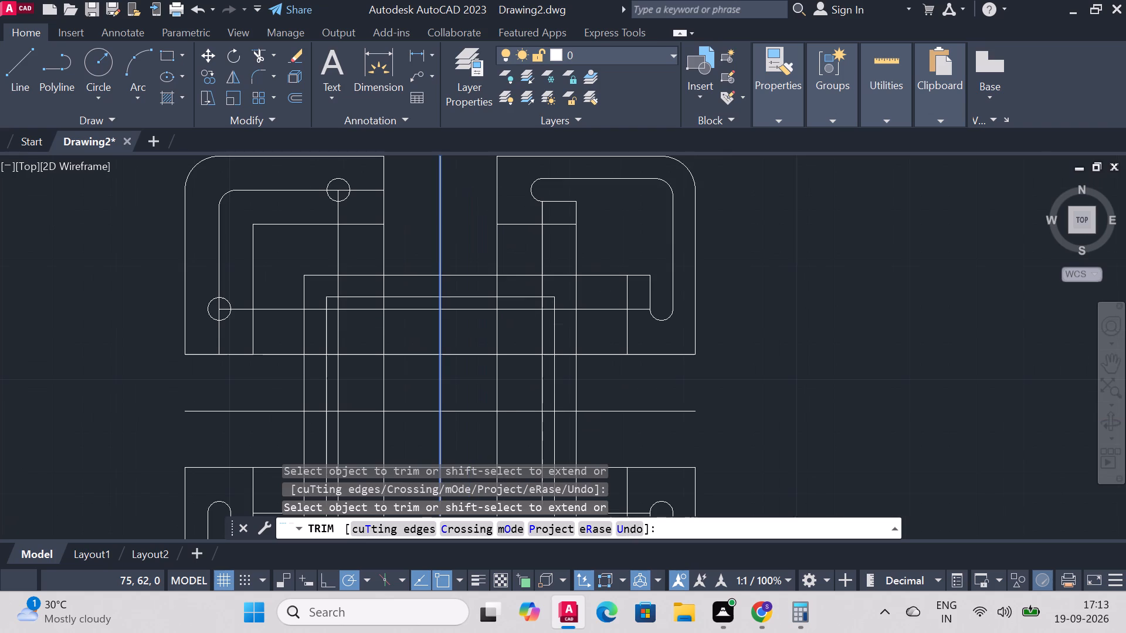
scroll(710, 376, "down", 2)
scroll(699, 461, "up", 1)
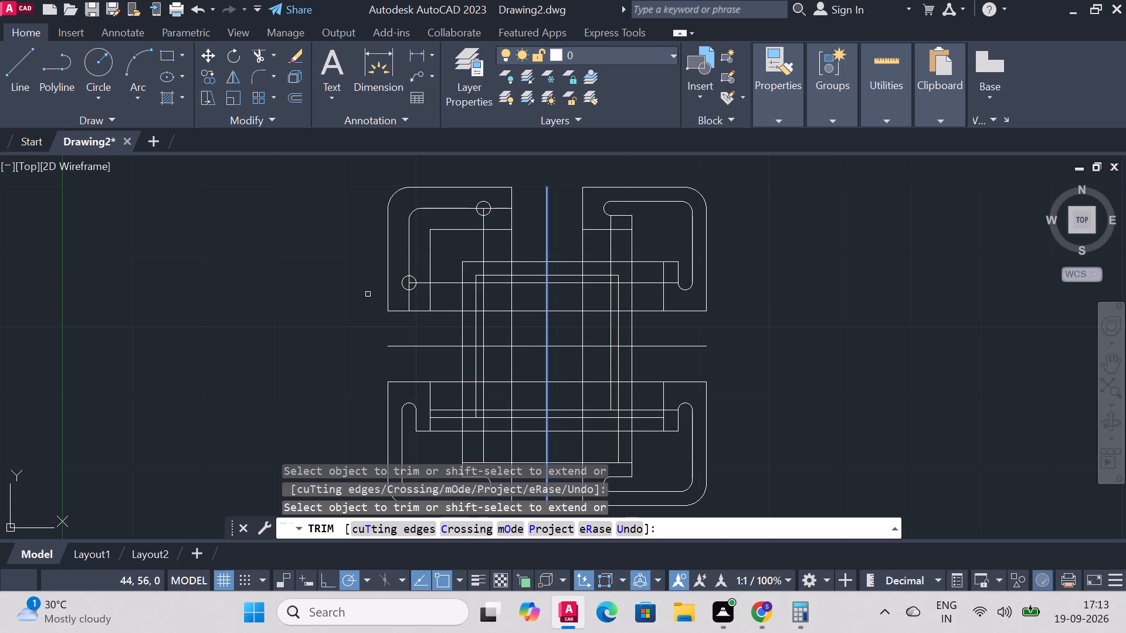
left_click(12, 66)
scroll(354, 237, "up", 2)
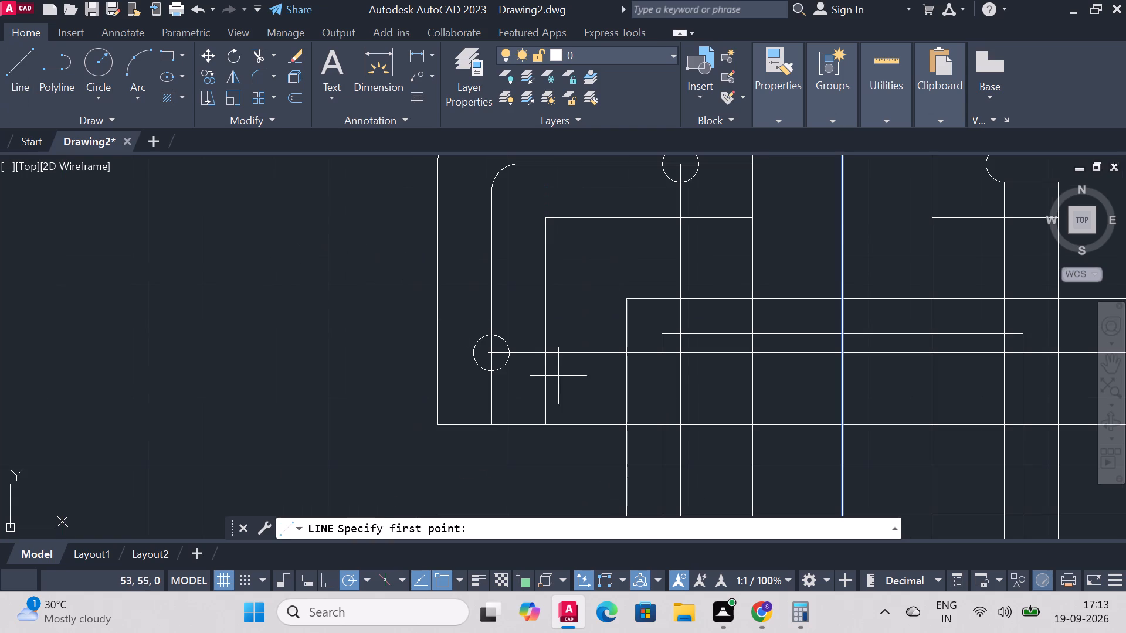
scroll(486, 295, "down", 2)
scroll(500, 310, "up", 2)
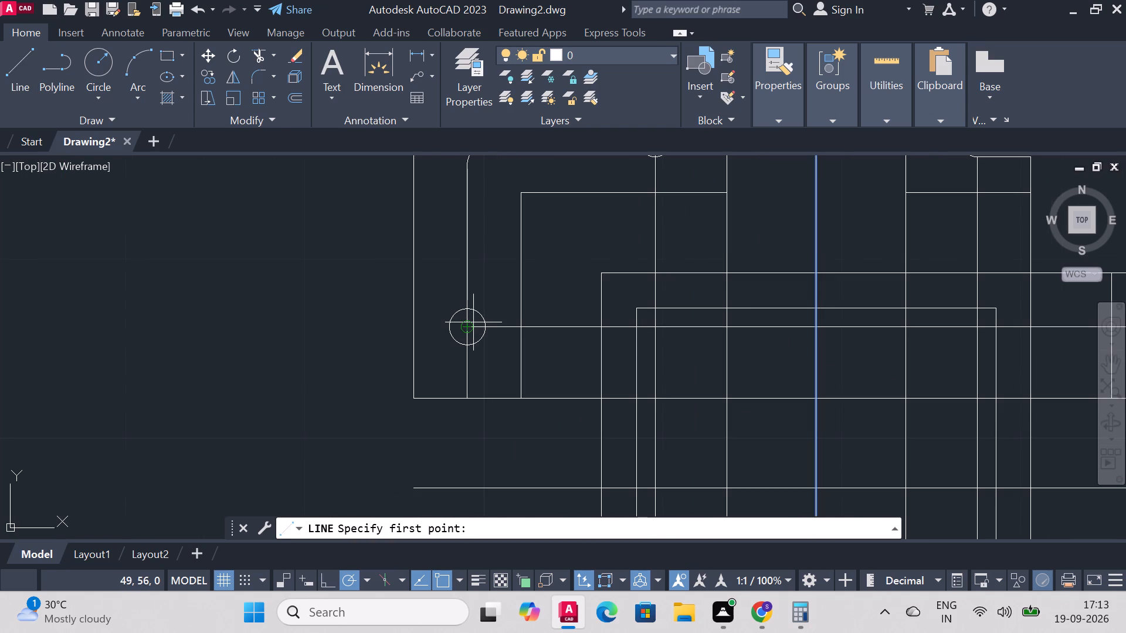
left_click(470, 324)
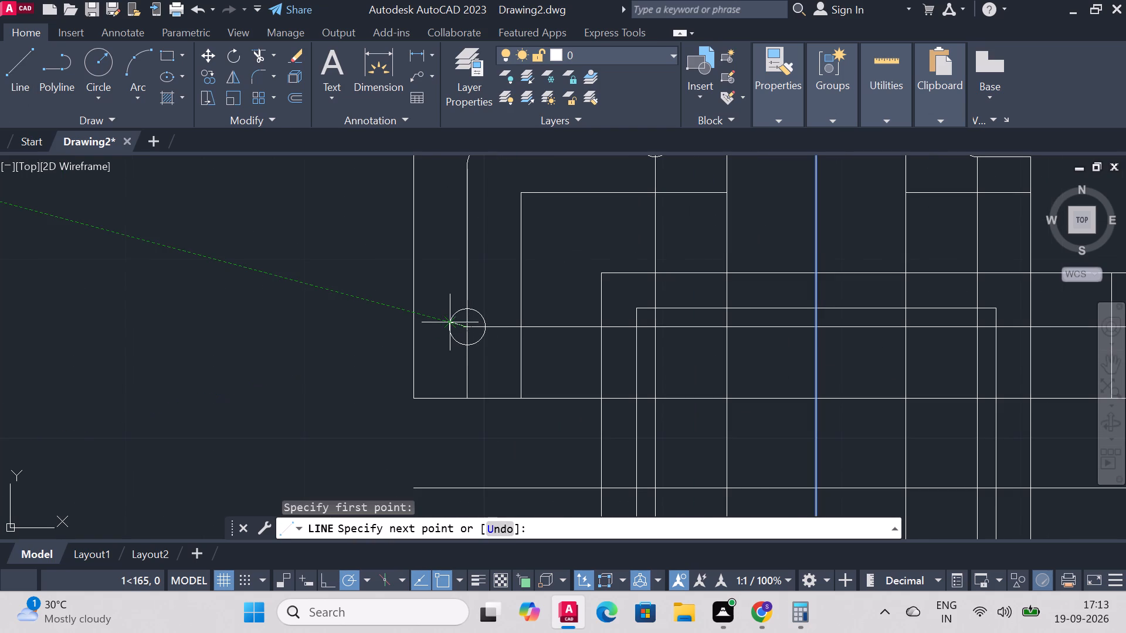
left_click(449, 325)
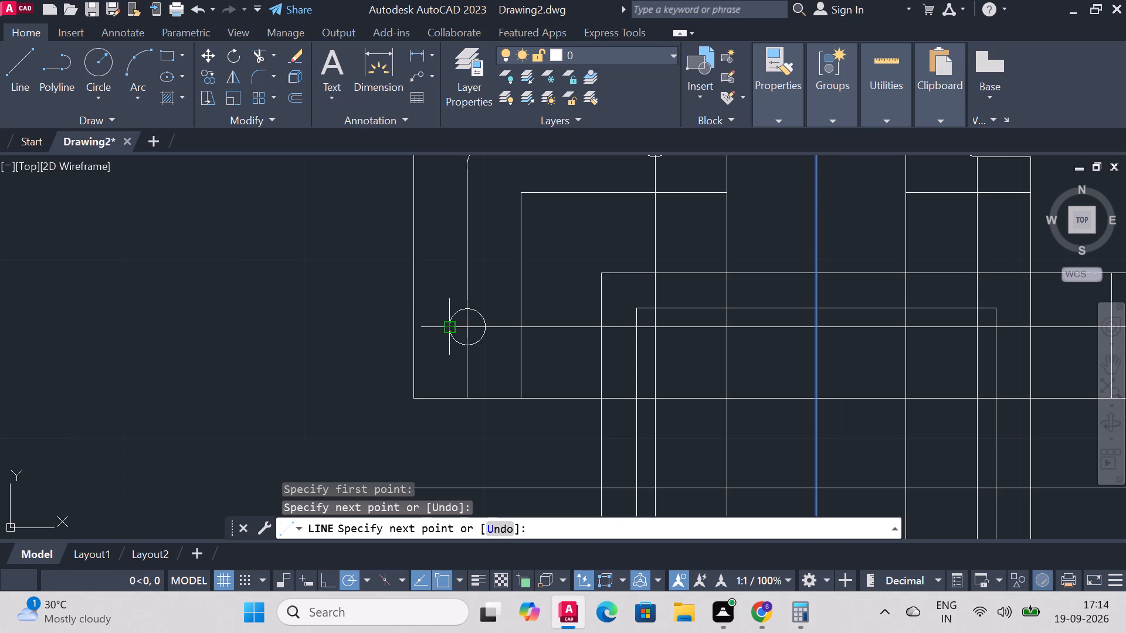
right_click(449, 325)
left_click(520, 335)
Draw a 1-unit vertical line from the centre of the upper-left section's upper circle to its top quadrant.
scroll(506, 308, "down", 4)
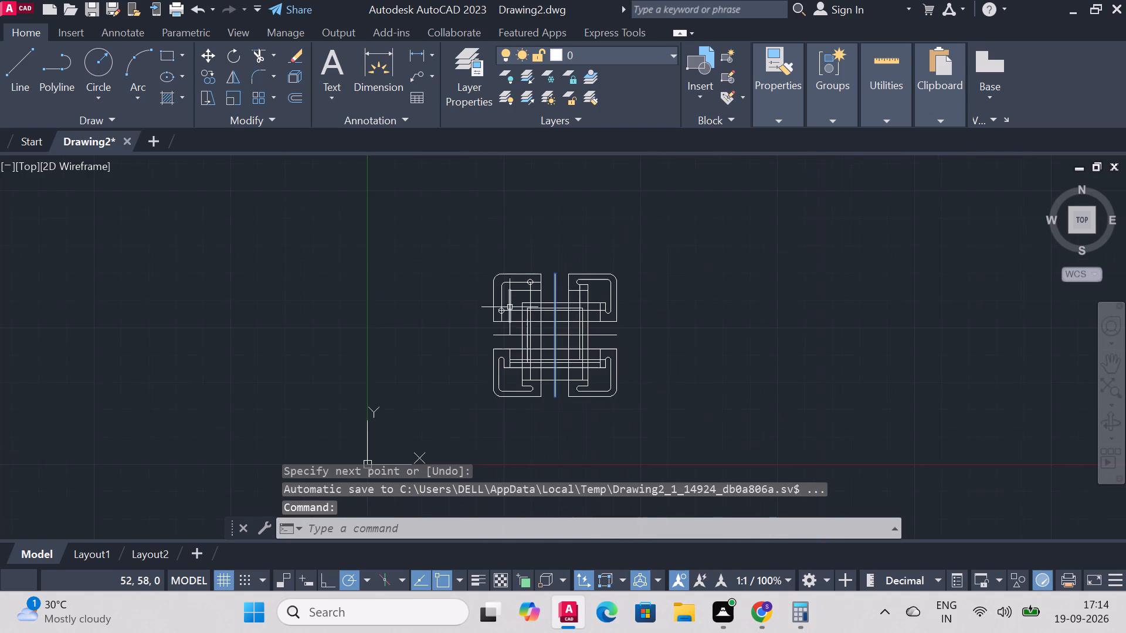
scroll(520, 274, "up", 2)
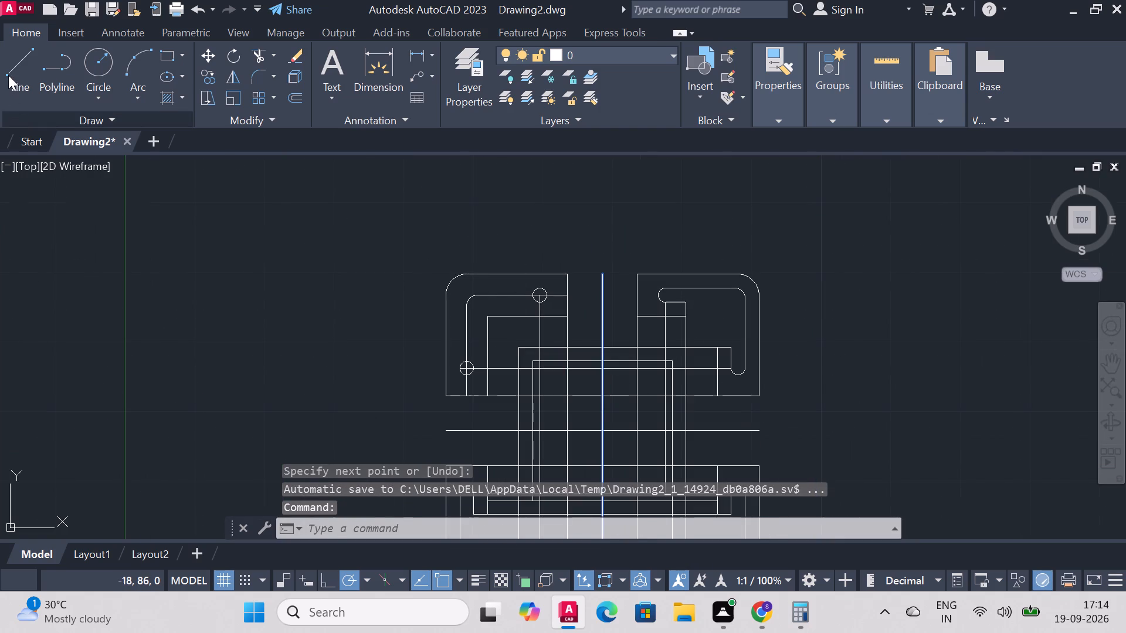
left_click(8, 75)
scroll(518, 288, "up", 2)
left_click(569, 309)
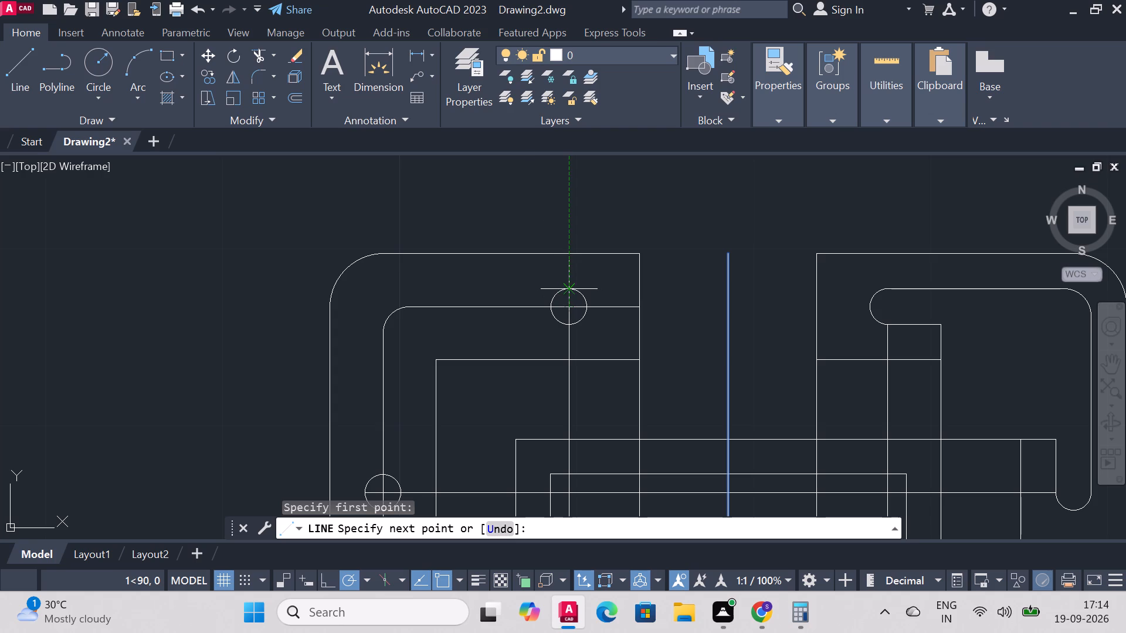
left_click(571, 289)
right_click(571, 288)
left_click(617, 296)
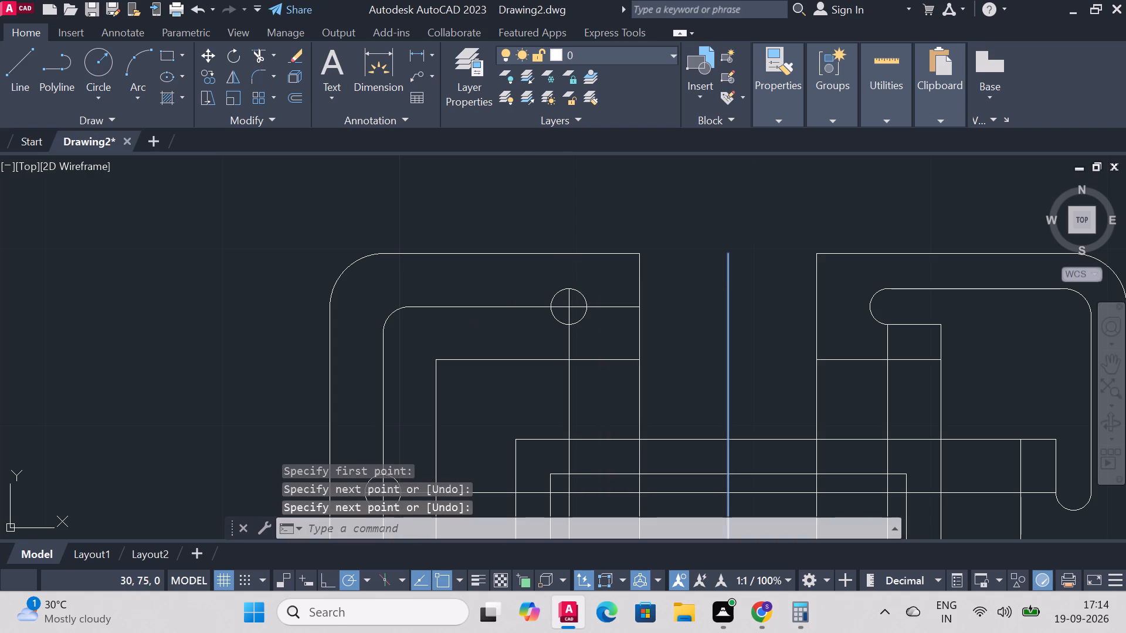
Draw a horizontal line about 12 units long leftward from the top of the upper-left section's upper circle.
right_click(186, 221)
left_click(245, 226)
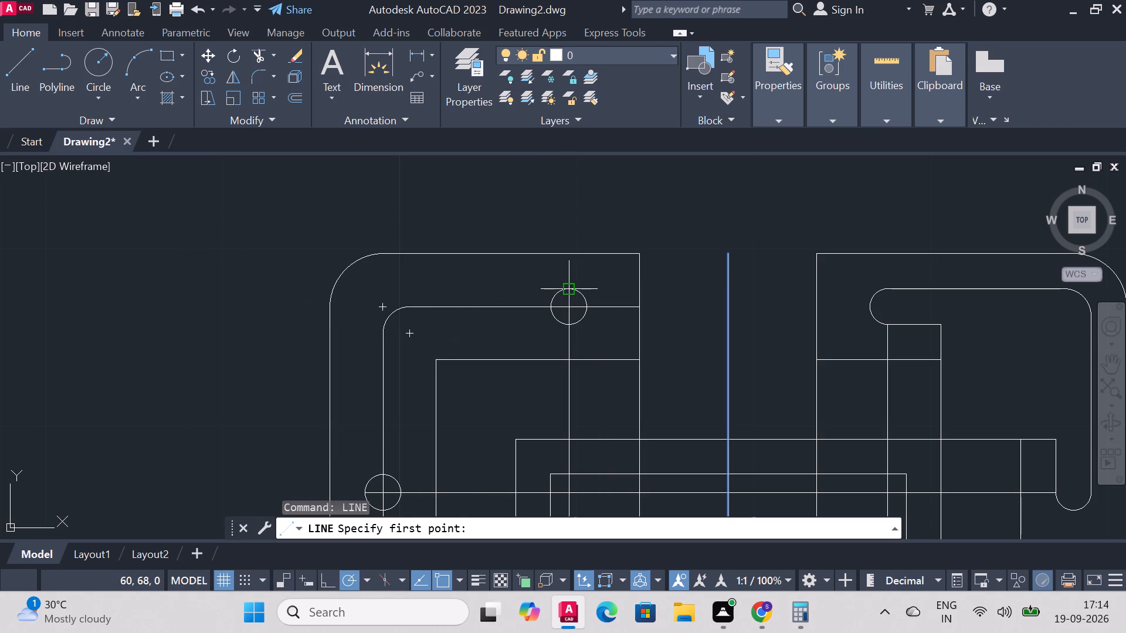
left_click(569, 291)
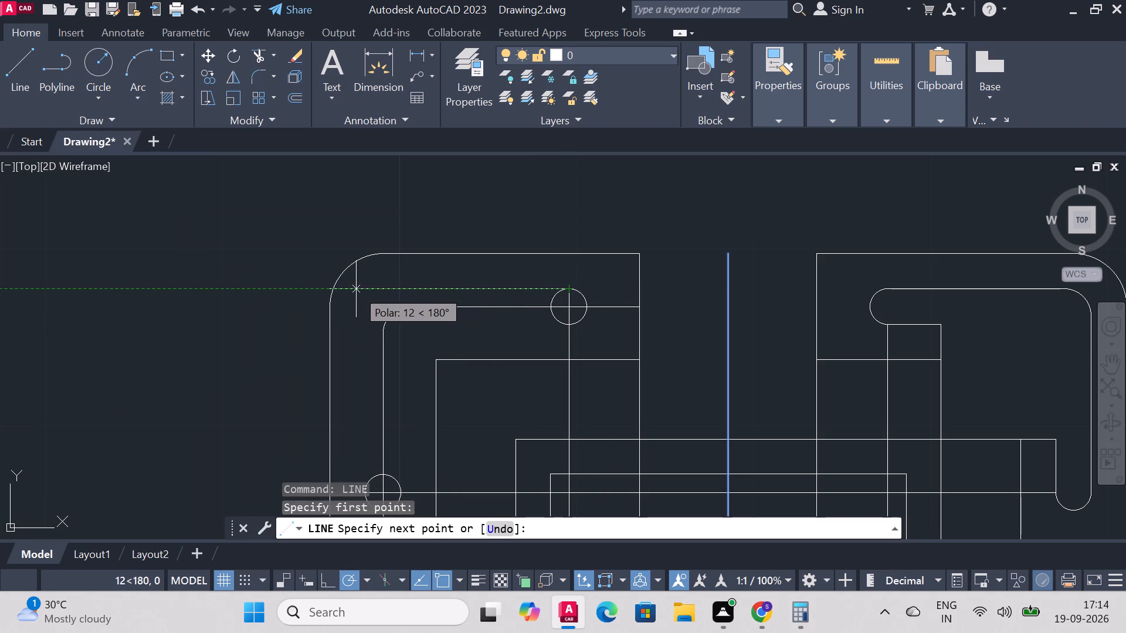
left_click(356, 289)
right_click(362, 293)
left_click(439, 298)
Draw a vertical line about 11 units long from the left quadrant of the upper-left section's lower circle up to the slot's outer horizontal line.
scroll(449, 303, "down", 4)
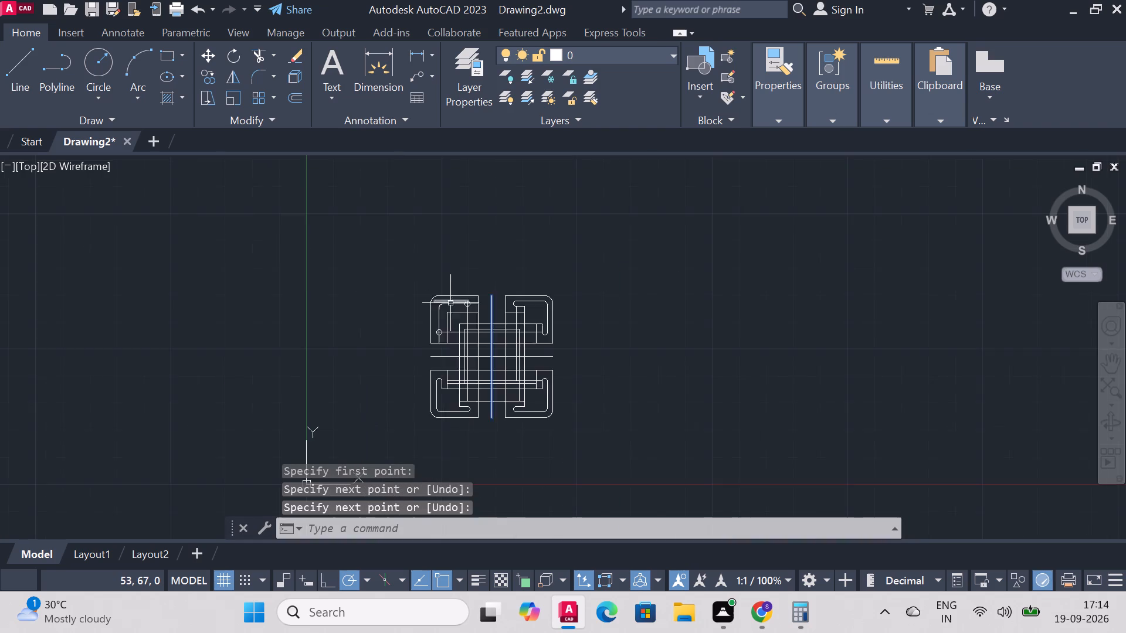
scroll(452, 370, "up", 2)
left_click(26, 58)
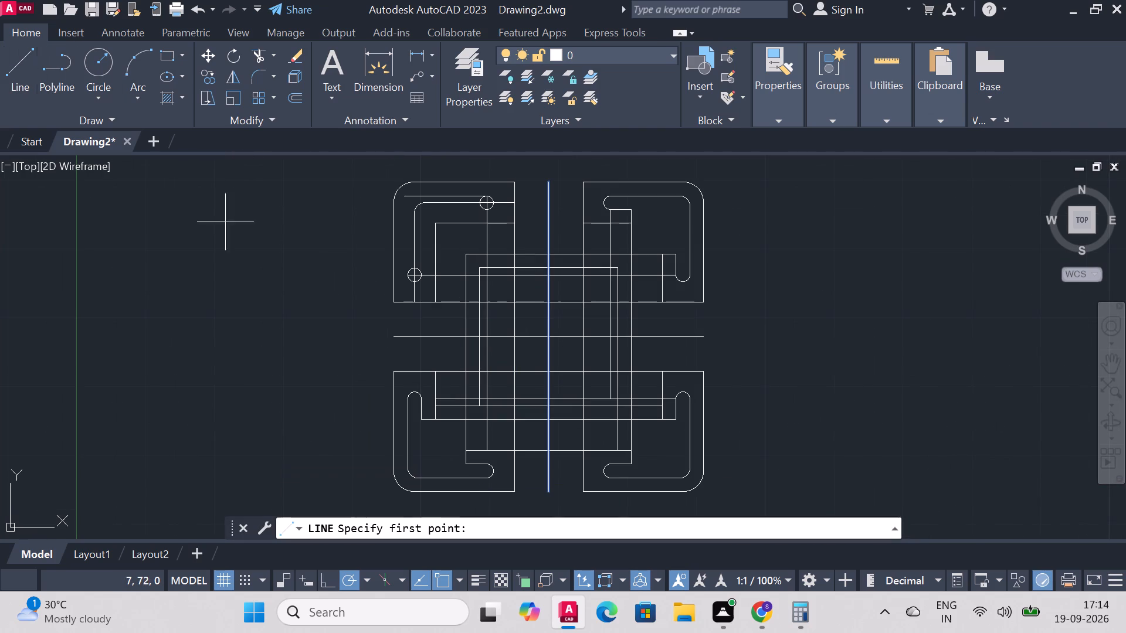
scroll(403, 267, "up", 2)
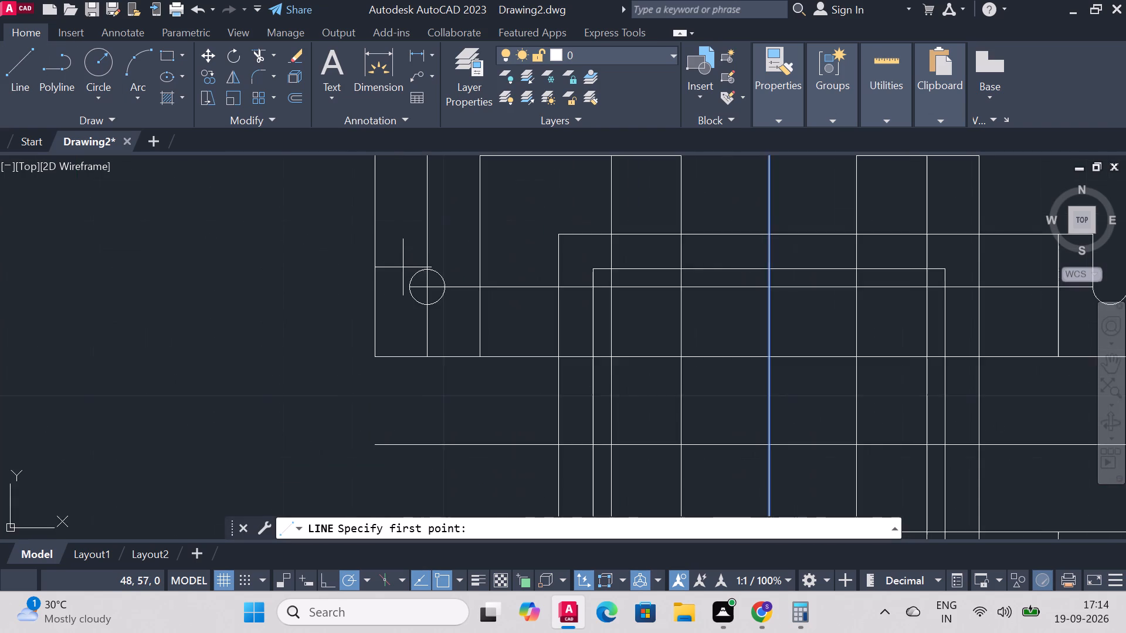
scroll(405, 253, "down", 3)
scroll(406, 228, "up", 2)
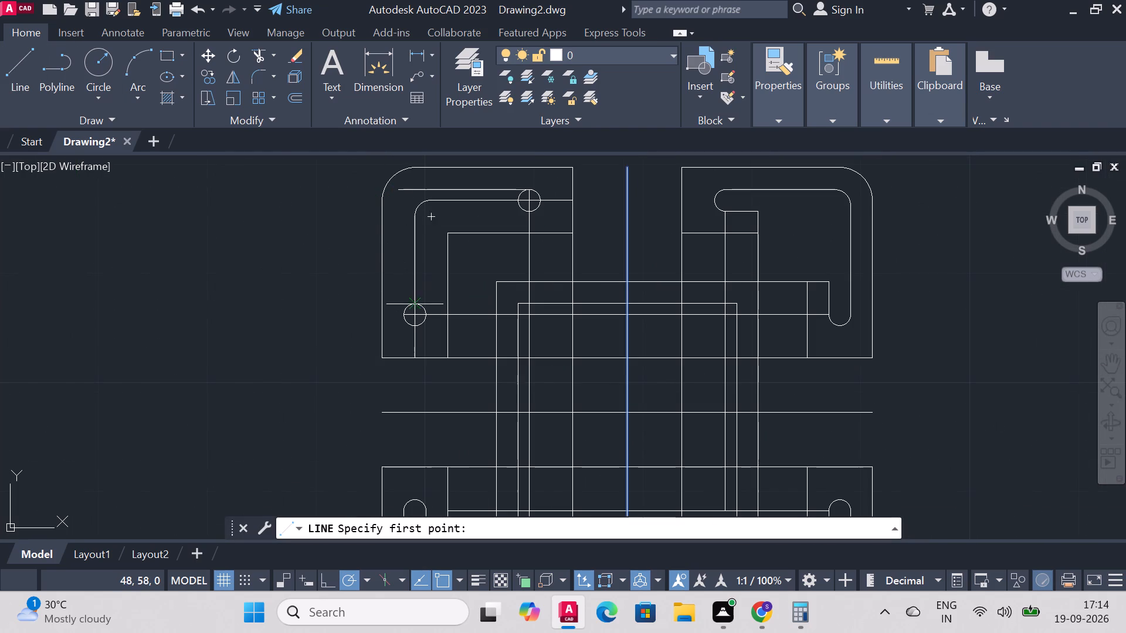
left_click(403, 312)
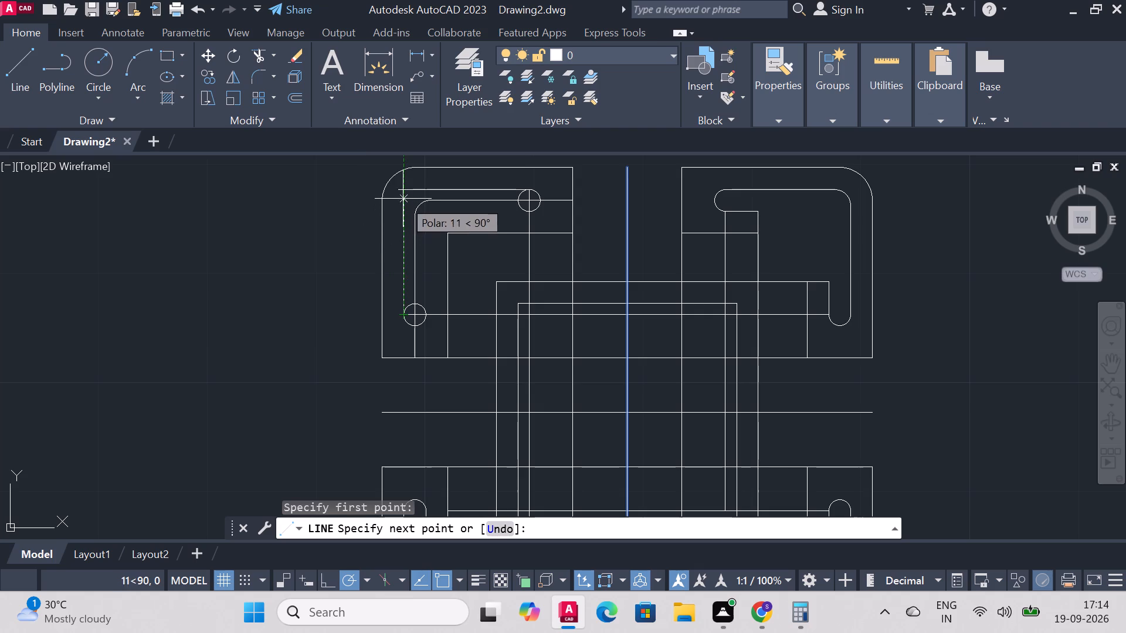
left_click(403, 192)
right_click(403, 195)
left_click(447, 208)
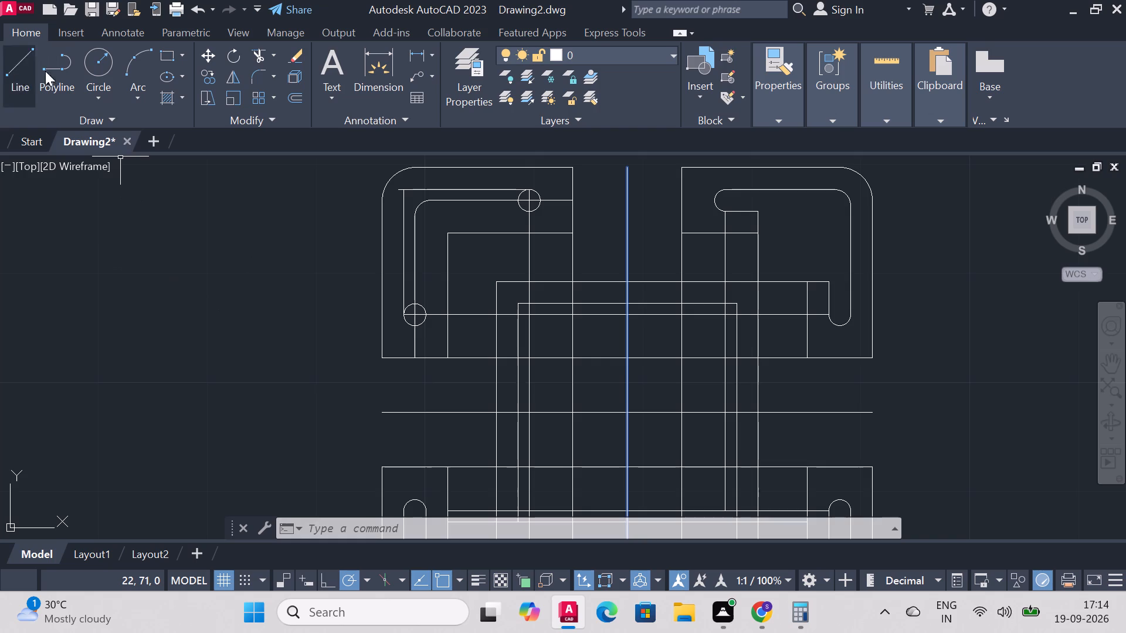
Draw a horizontal line from the left end of the upper-left section's inner horizontal line to the slot's vertical centre line.
left_click(23, 66)
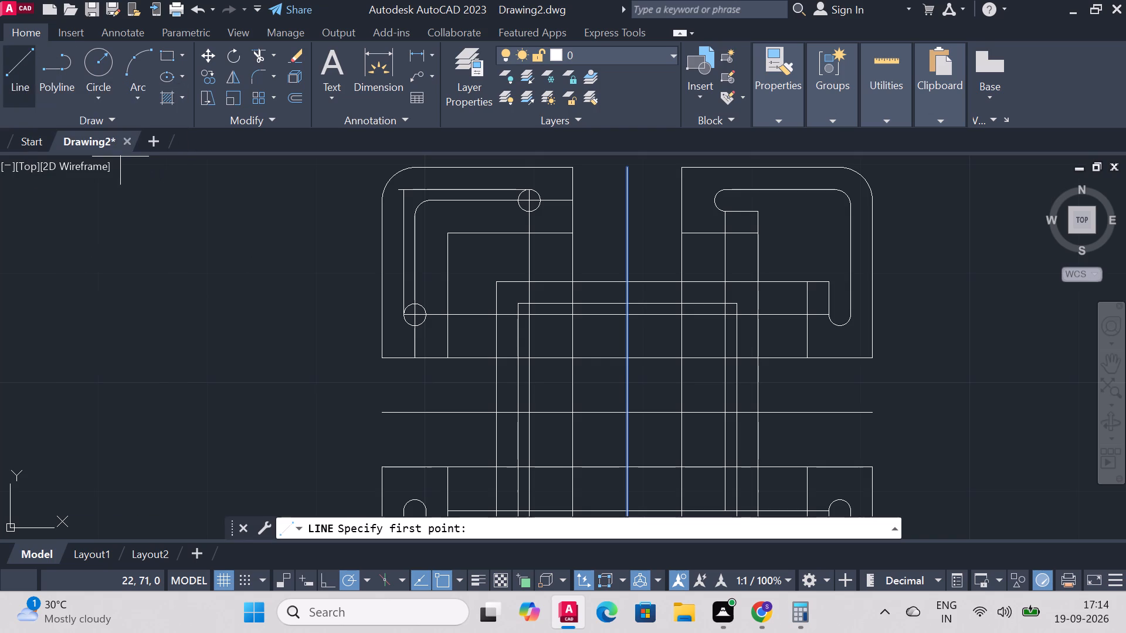
left_click(493, 287)
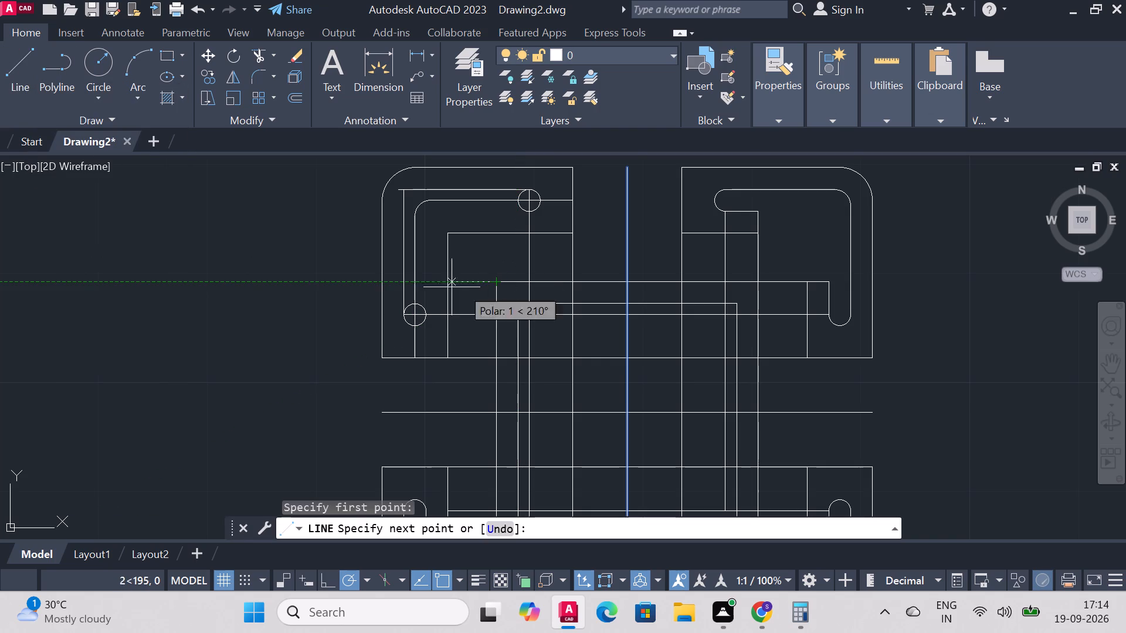
left_click(416, 285)
right_click(416, 285)
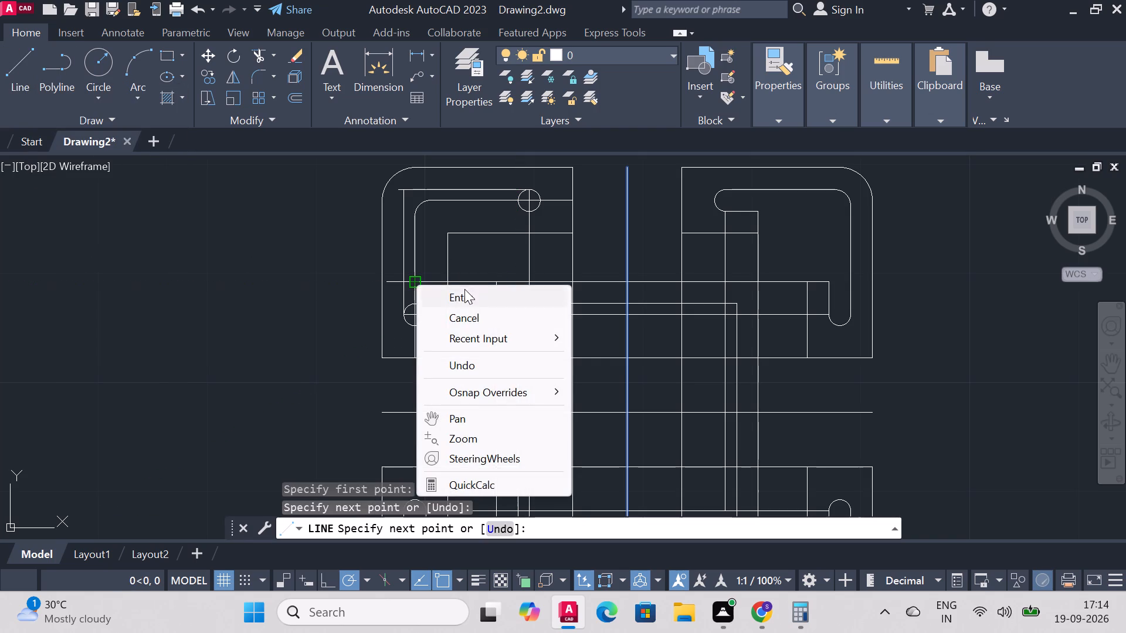
left_click(466, 292)
Draw a vertical line from the upper-left section's inner corner up to the slot's horizontal centre line.
left_click(23, 57)
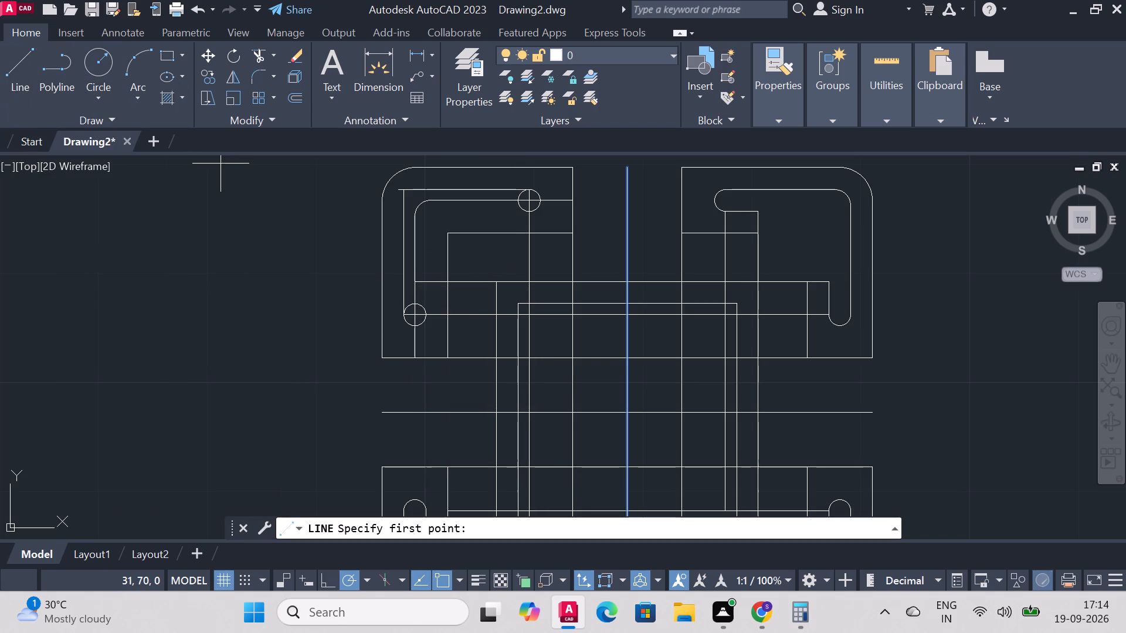
left_click(498, 282)
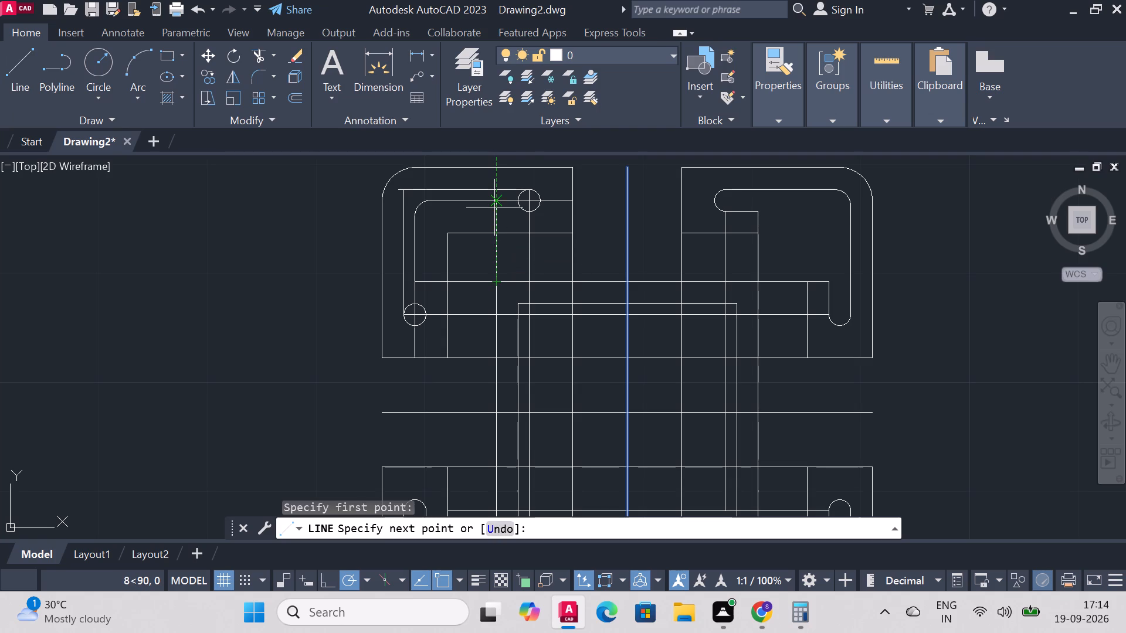
left_click(494, 207)
right_click(494, 213)
left_click(554, 227)
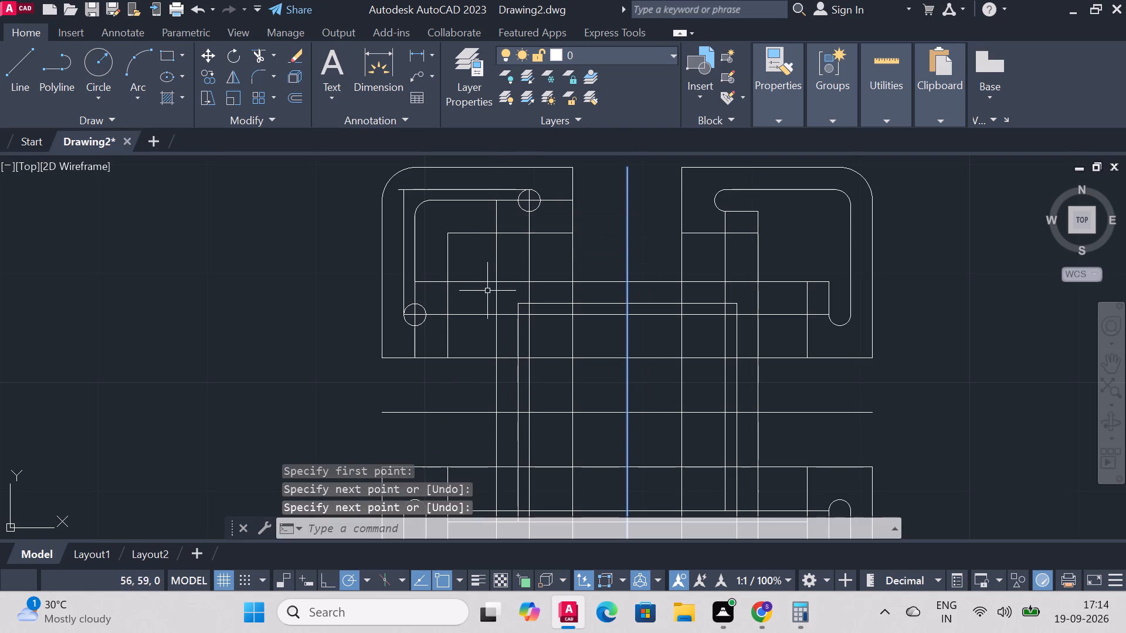
Trim the old inner corner's vertical and horizontal segments in the upper-left section back to the new lines.
left_click(252, 58)
left_click(449, 257)
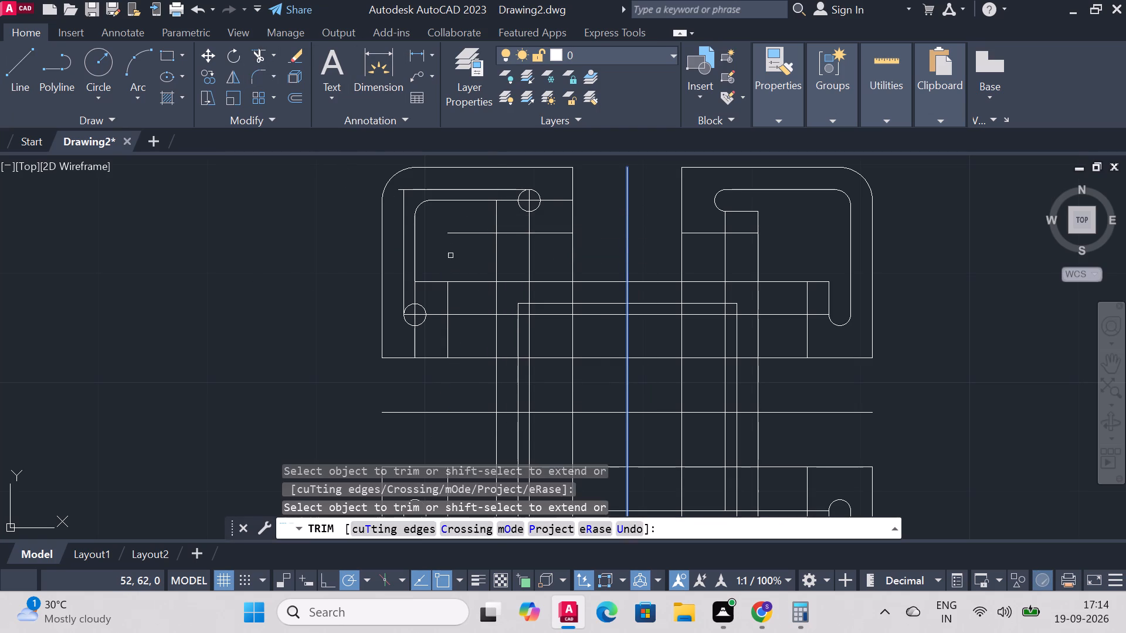
left_click(465, 234)
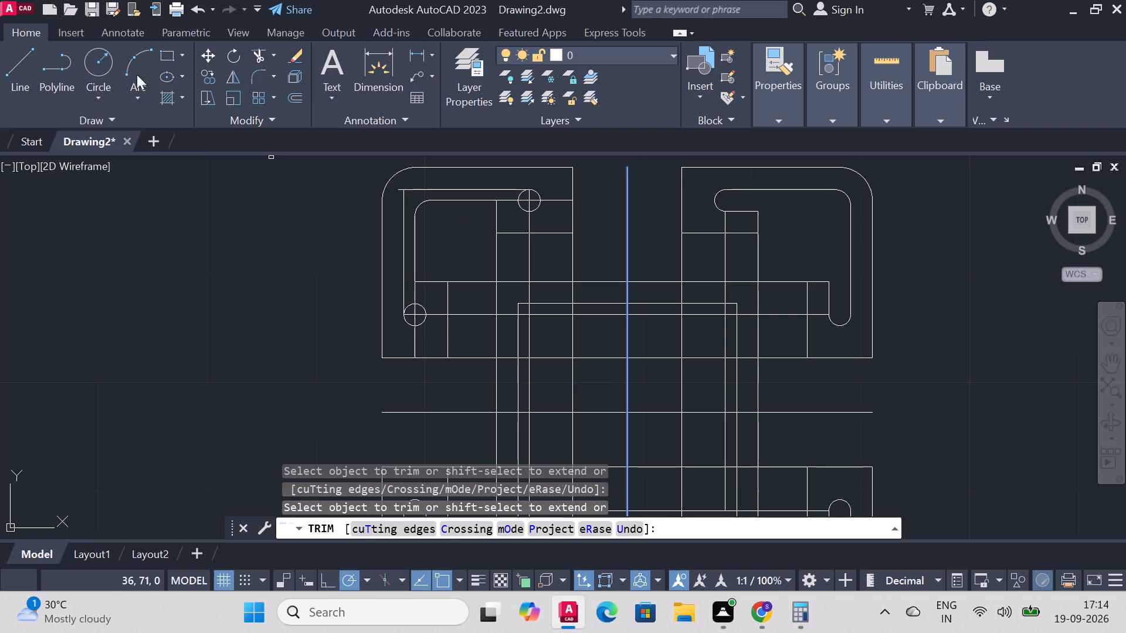
Draw a horizontal line from the bottom quadrant of the upper-left section's upper circle to the vertical line on its left.
left_click(27, 67)
scroll(365, 277, "up", 1)
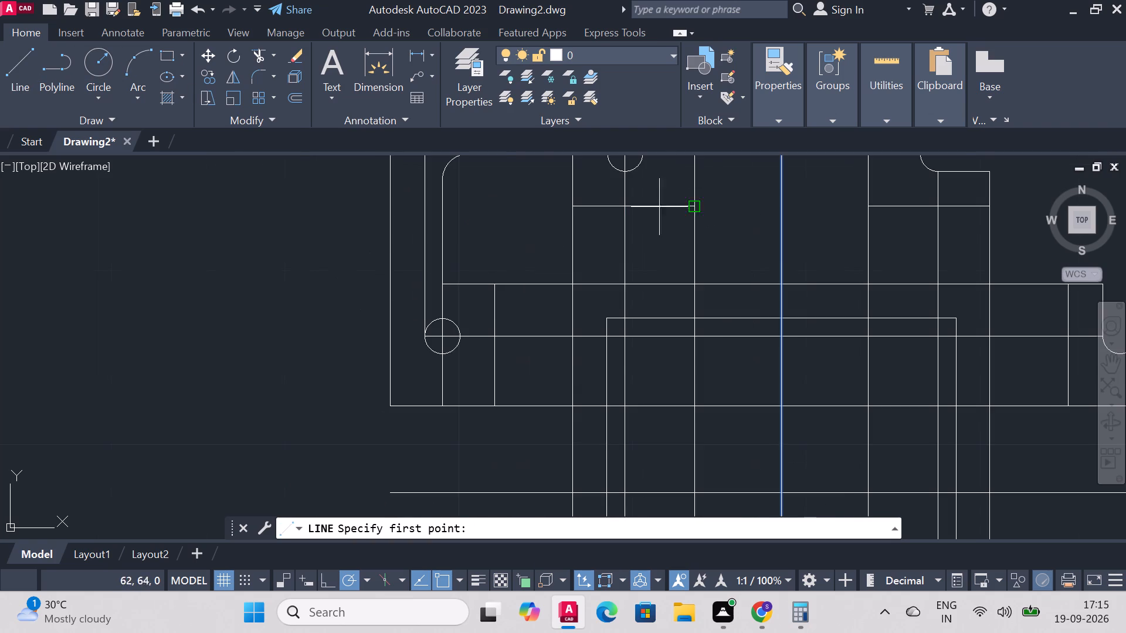
scroll(657, 233, "down", 1)
scroll(677, 186, "up", 1)
left_click(611, 202)
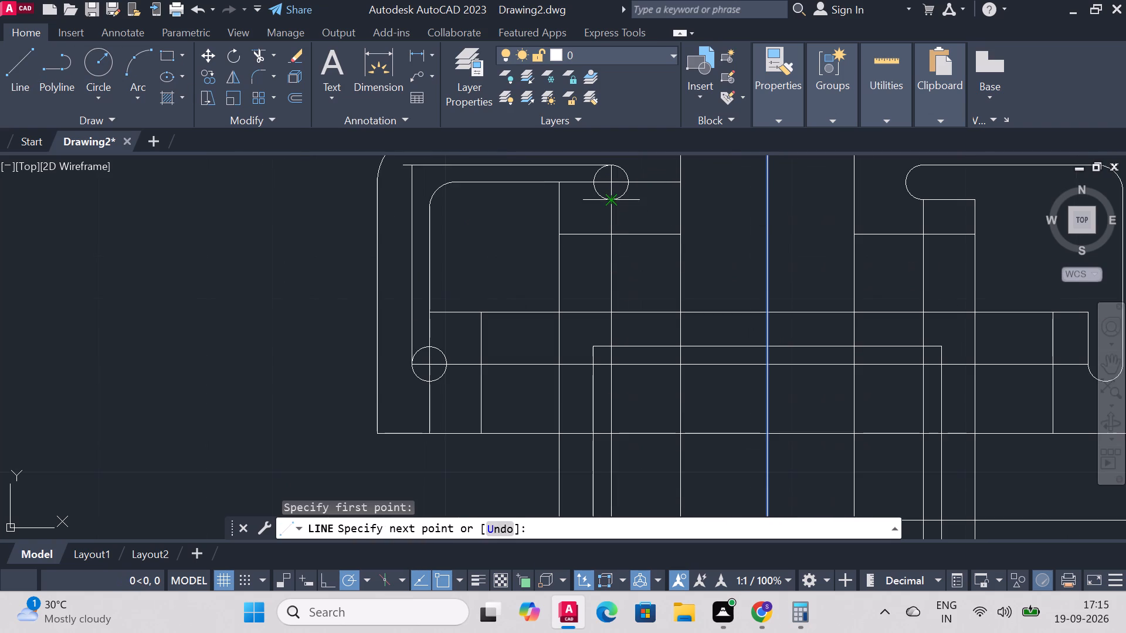
left_click(557, 200)
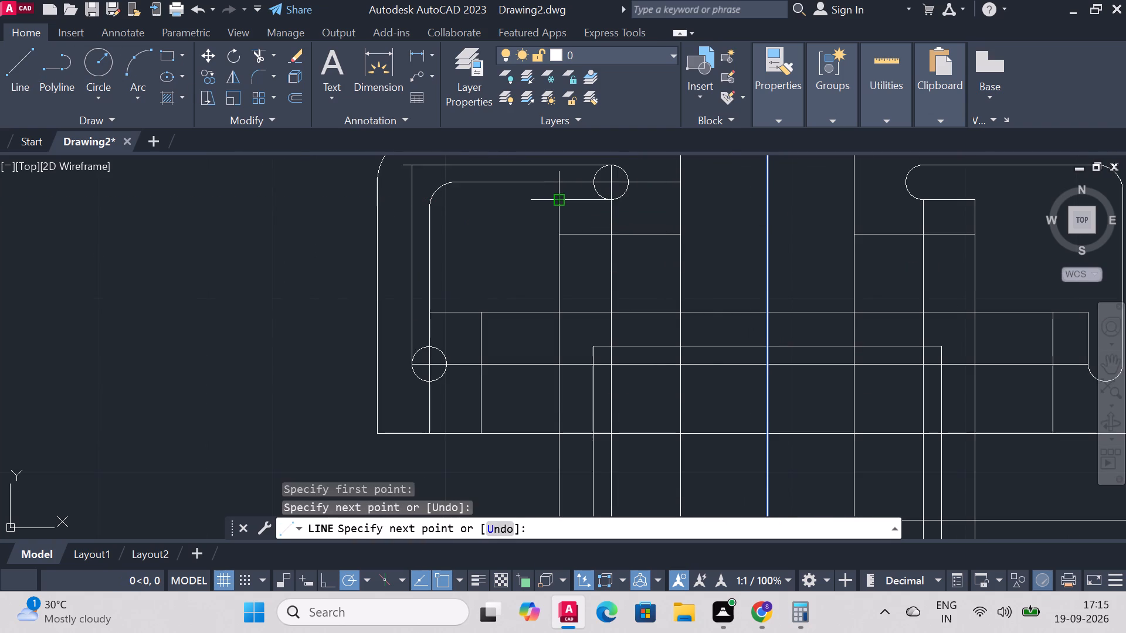
right_click(557, 200)
left_click(593, 213)
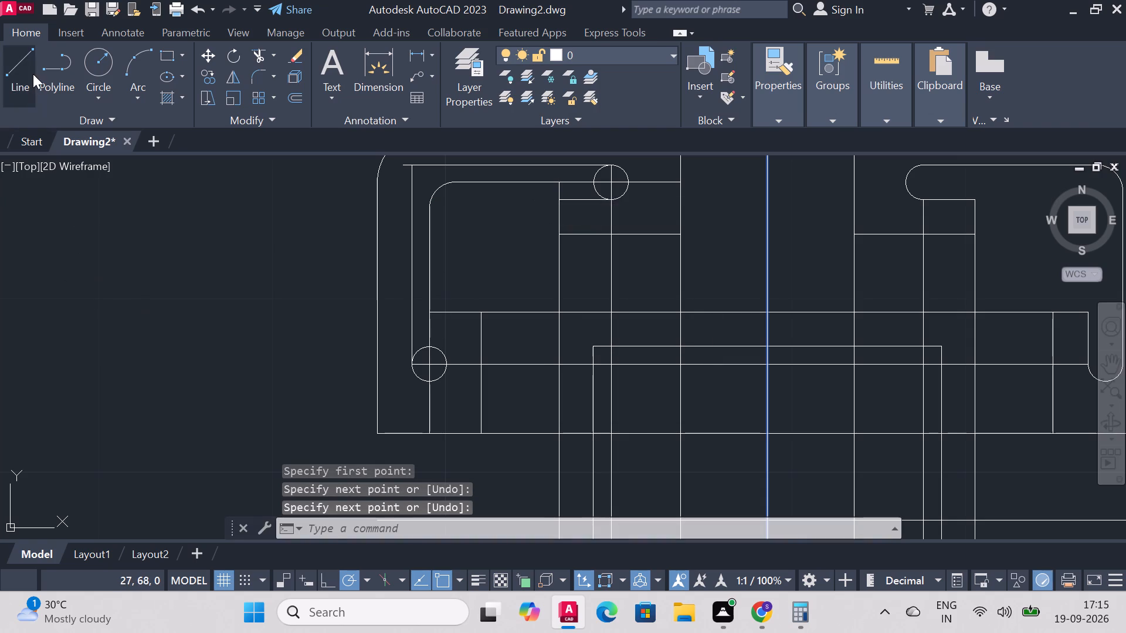
Draw a vertical line from the right quadrant of the upper-left section's lower circle up to the inner horizontal line.
left_click(31, 72)
left_click(446, 366)
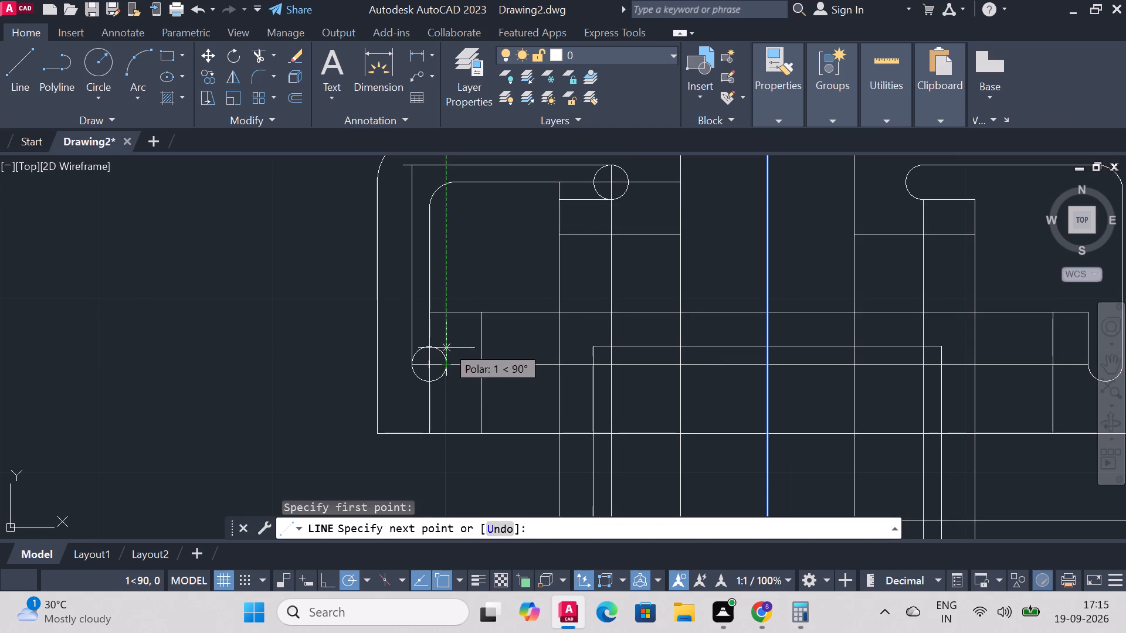
left_click(445, 316)
right_click(445, 316)
left_click(480, 325)
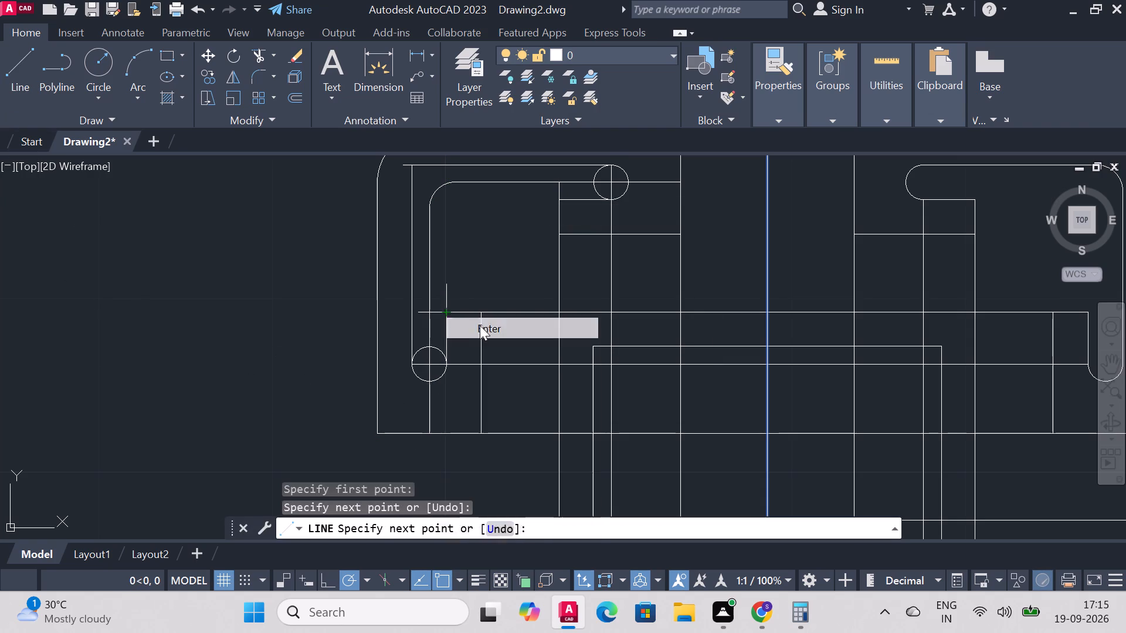
Trim away the upper-left slot's filleted centre path and the line stubs left of the upper circle and above the lower circle.
left_click(260, 61)
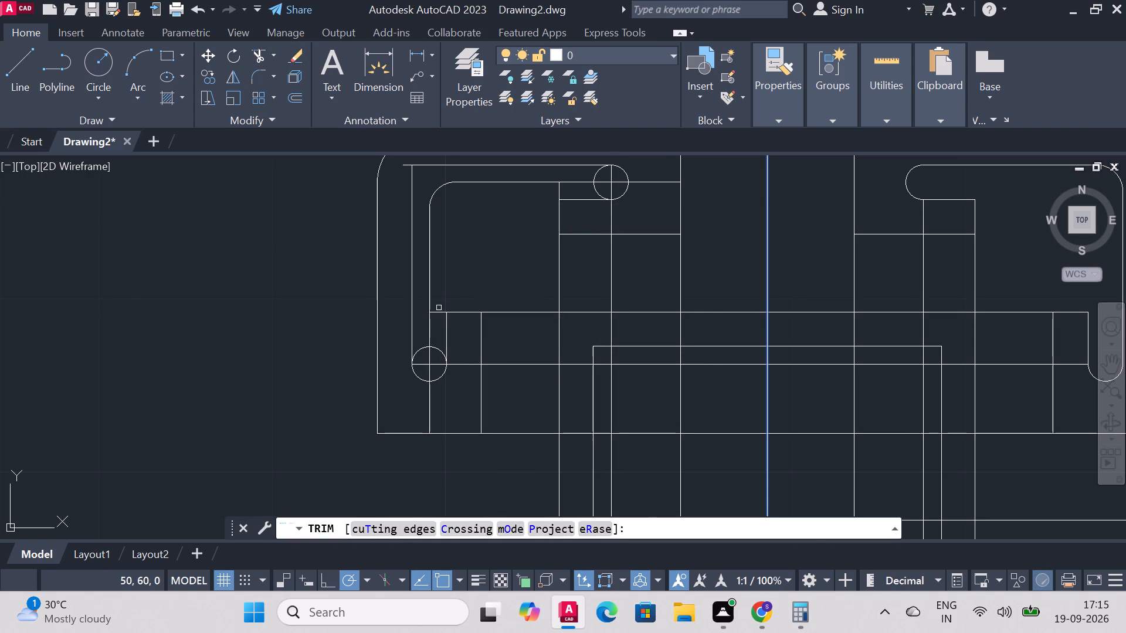
left_click(439, 312)
left_click(428, 287)
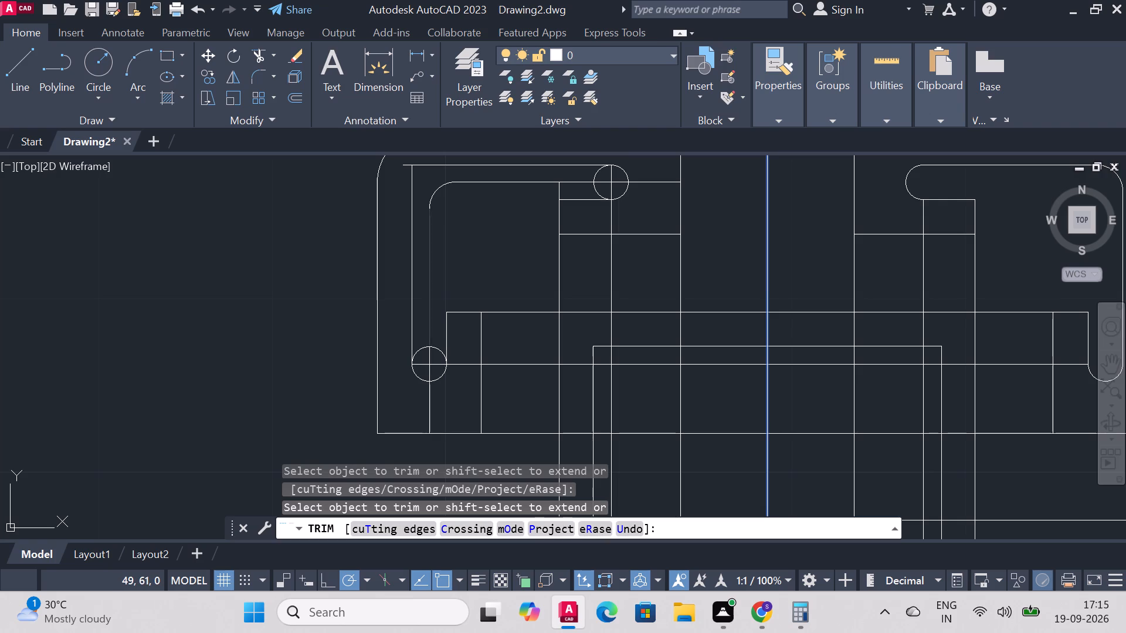
left_click(434, 194)
left_click(472, 184)
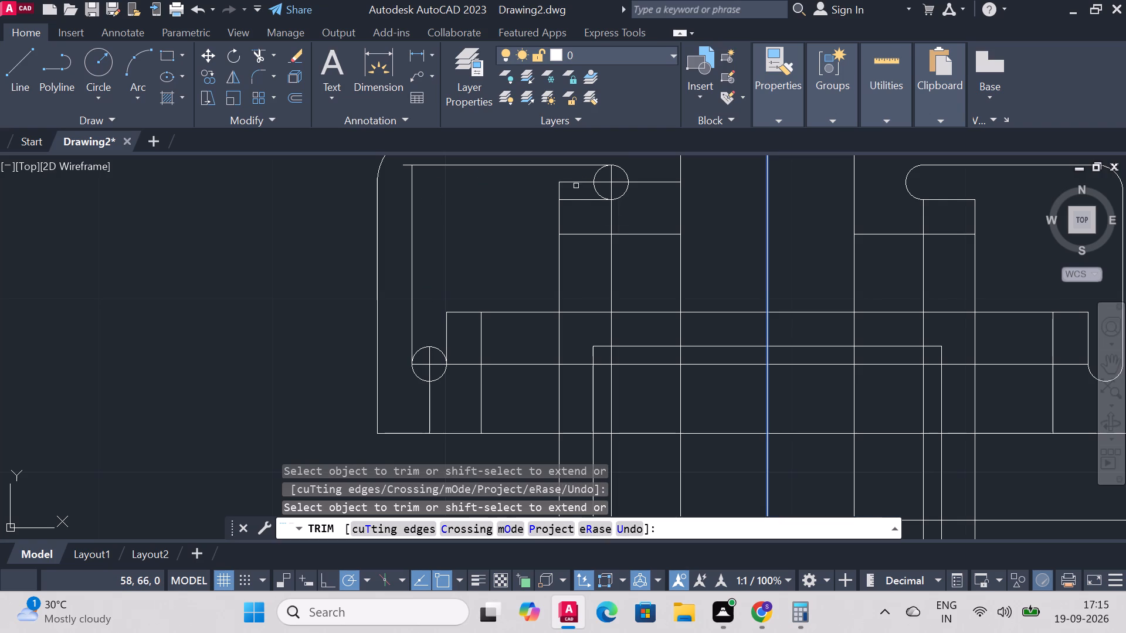
left_click(576, 183)
left_click(561, 188)
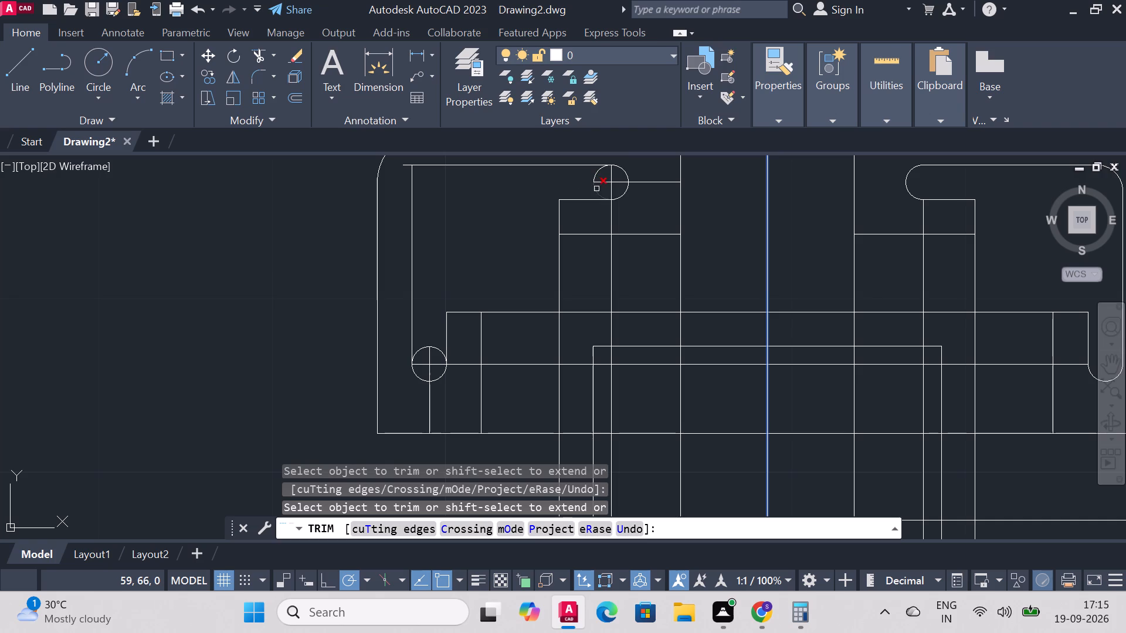
Trim the upper-left slot's upper circle to its right half and remove the line pieces inside it.
left_click(596, 189)
left_click(593, 179)
left_click(601, 182)
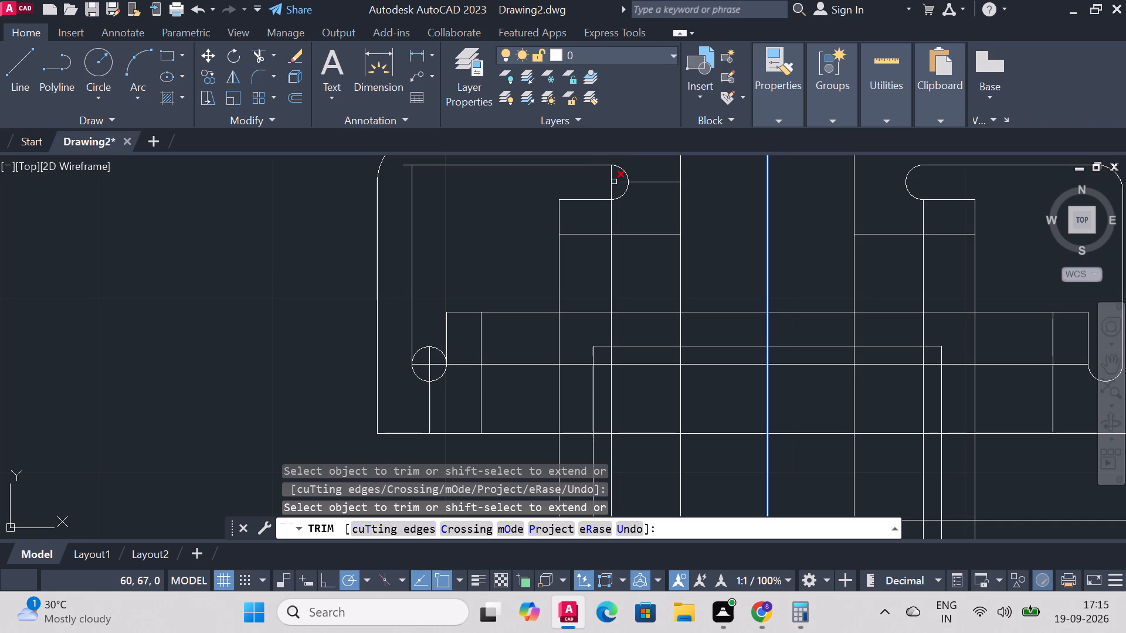
left_click(614, 182)
left_click(611, 181)
left_click(611, 190)
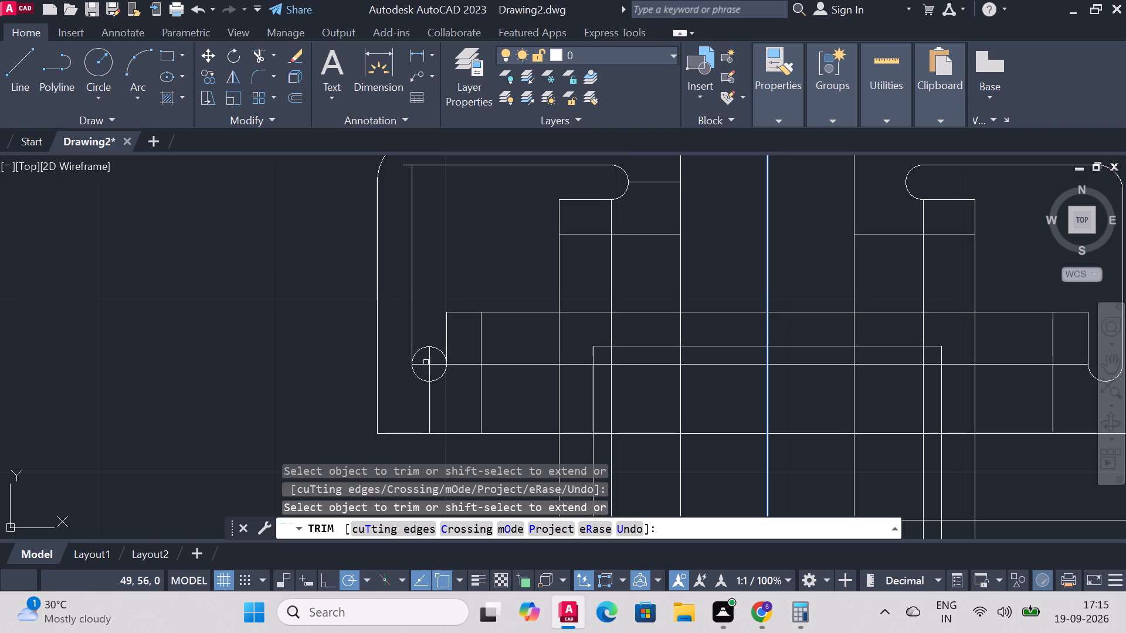
Trim the slot's lower circle to its bottom half and remove the leftover lines inside it and beyond both rounded ends.
left_click(438, 349)
left_click(429, 349)
left_click(429, 355)
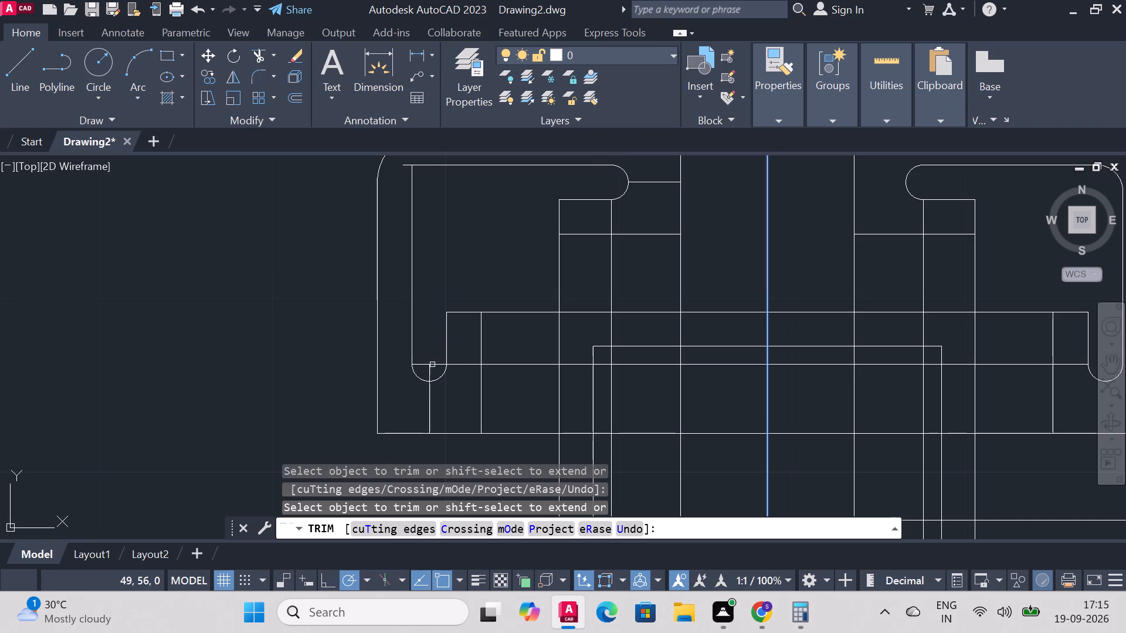
left_click(435, 366)
left_click(430, 375)
left_click(426, 366)
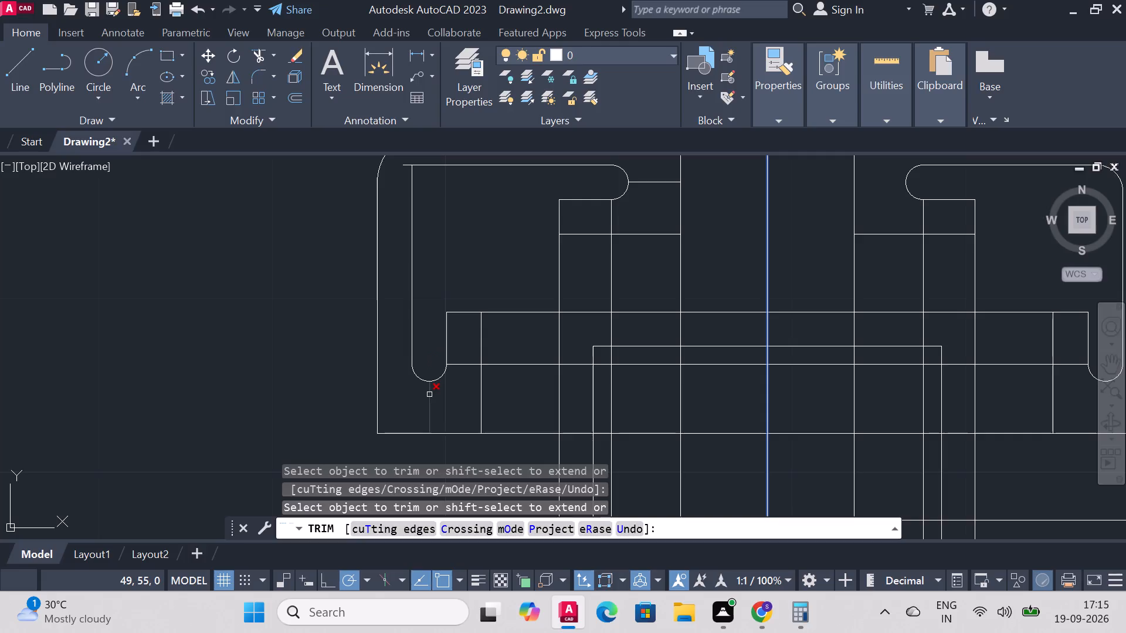
left_click(430, 397)
left_click(640, 184)
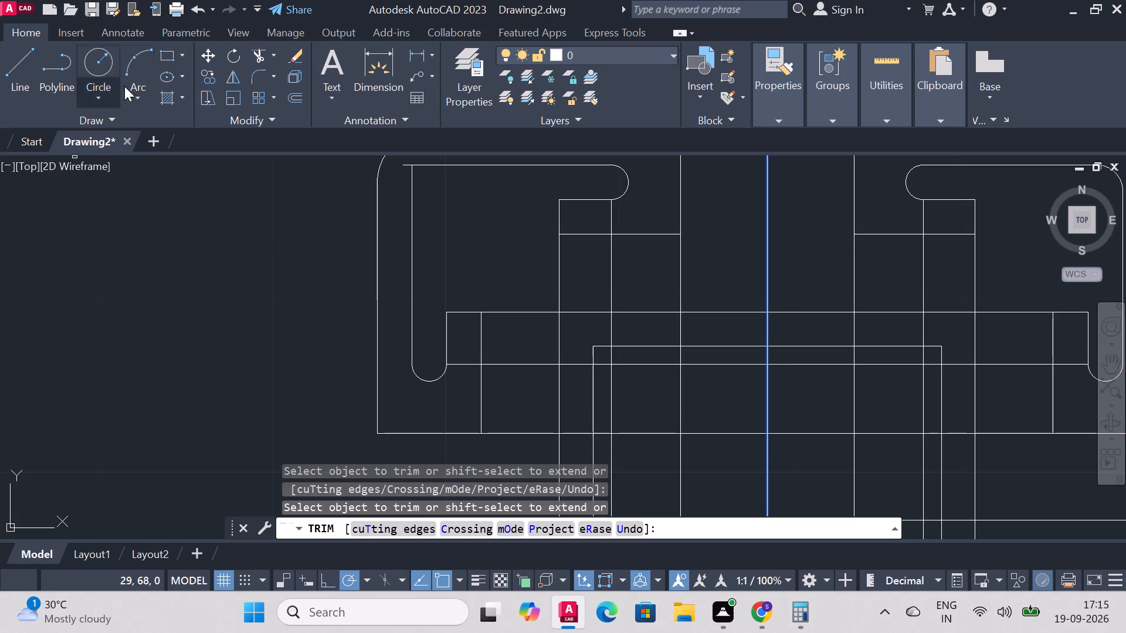
Fillet the outer corner of the upper-left section's L-shaped slot.
left_click(261, 79)
scroll(454, 247, "down", 3)
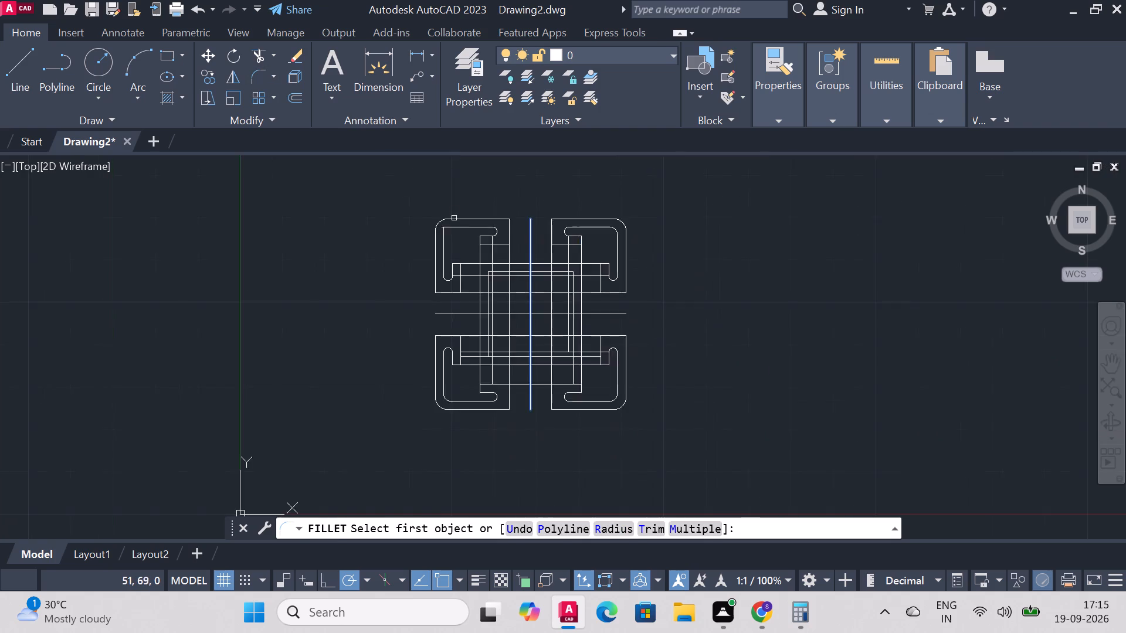
scroll(454, 209, "up", 2)
left_click(425, 264)
left_click(443, 258)
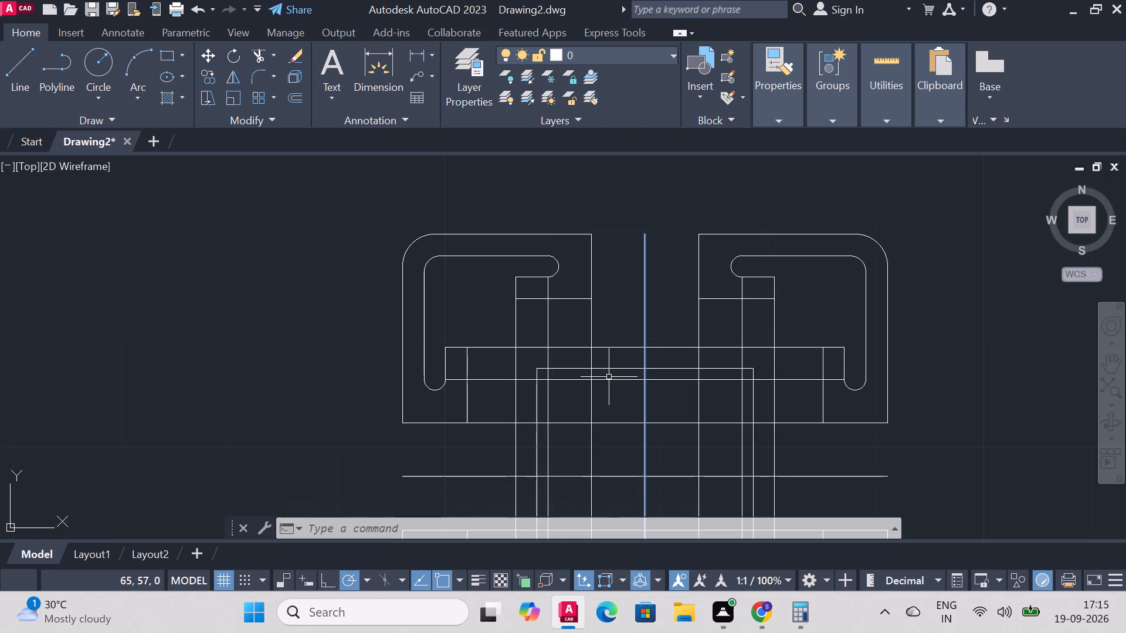
Delete the horizontal and vertical centre lines of the whole figure.
scroll(725, 315, "down", 2)
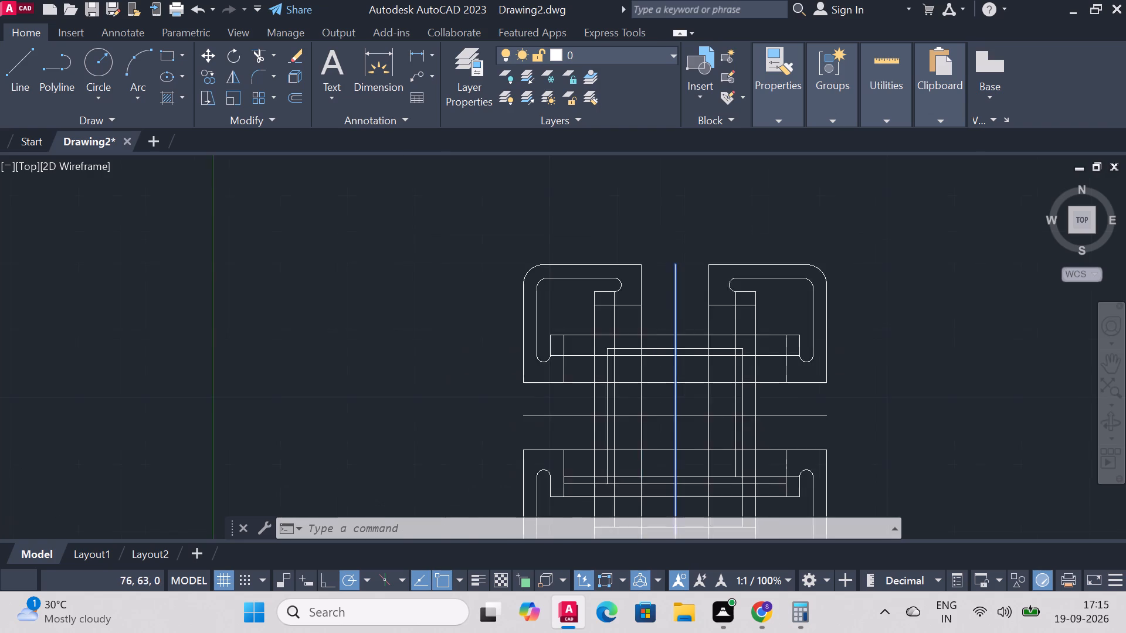
scroll(726, 314, "down", 2)
scroll(793, 312, "up", 2)
scroll(693, 466, "down", 2)
scroll(685, 489, "up", 2)
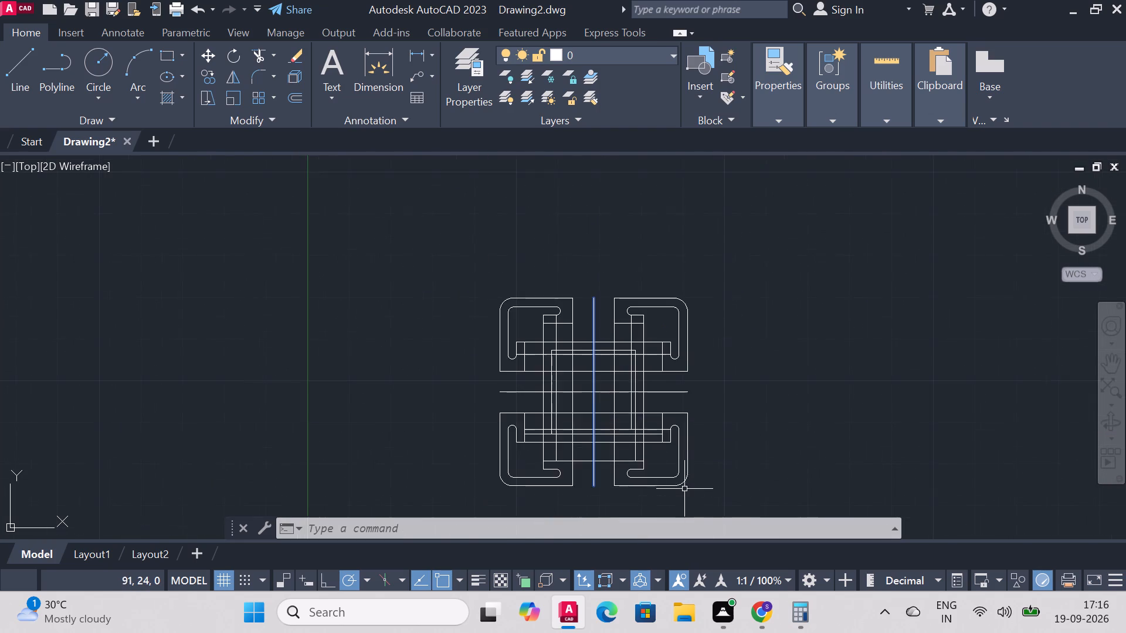
scroll(571, 475, "up", 1)
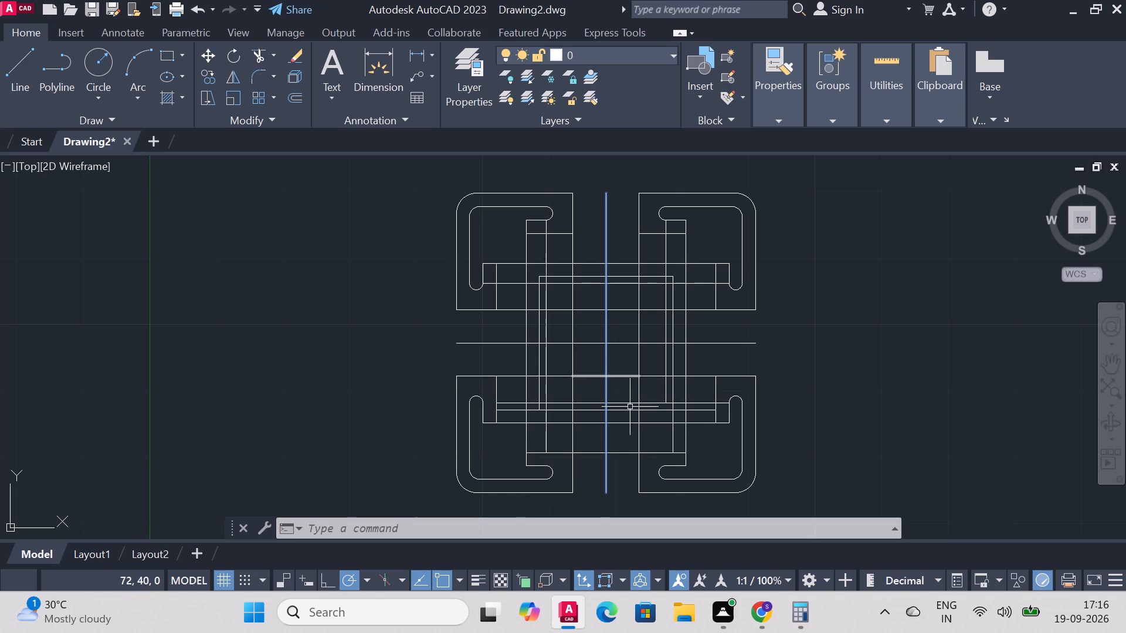
left_click(740, 345)
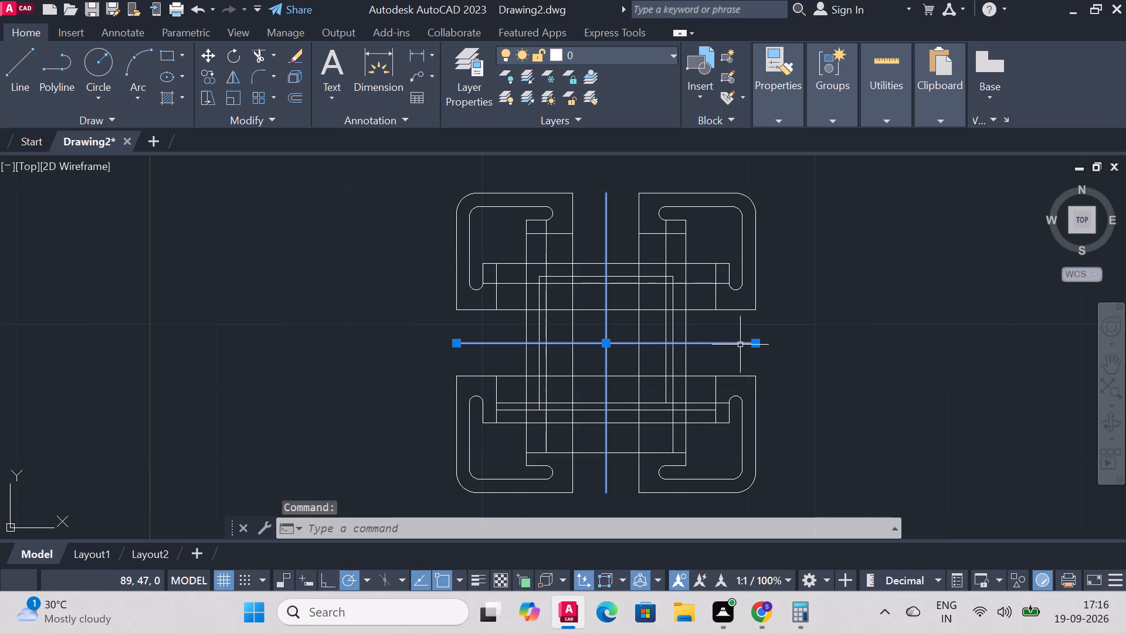
key("Delete")
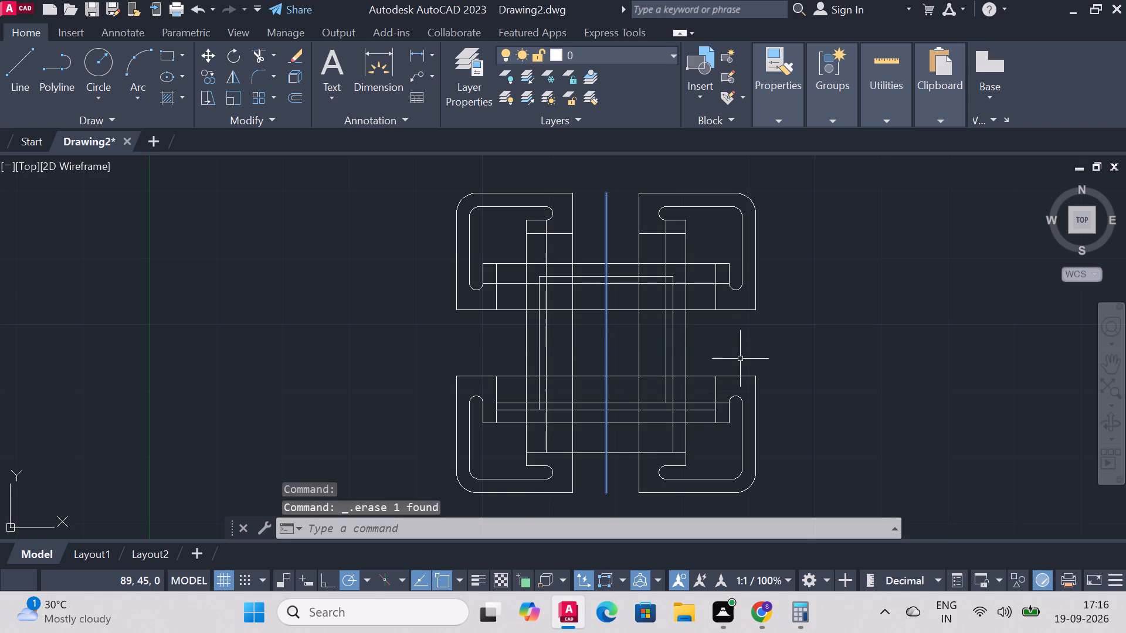
left_click(604, 349)
key("Delete")
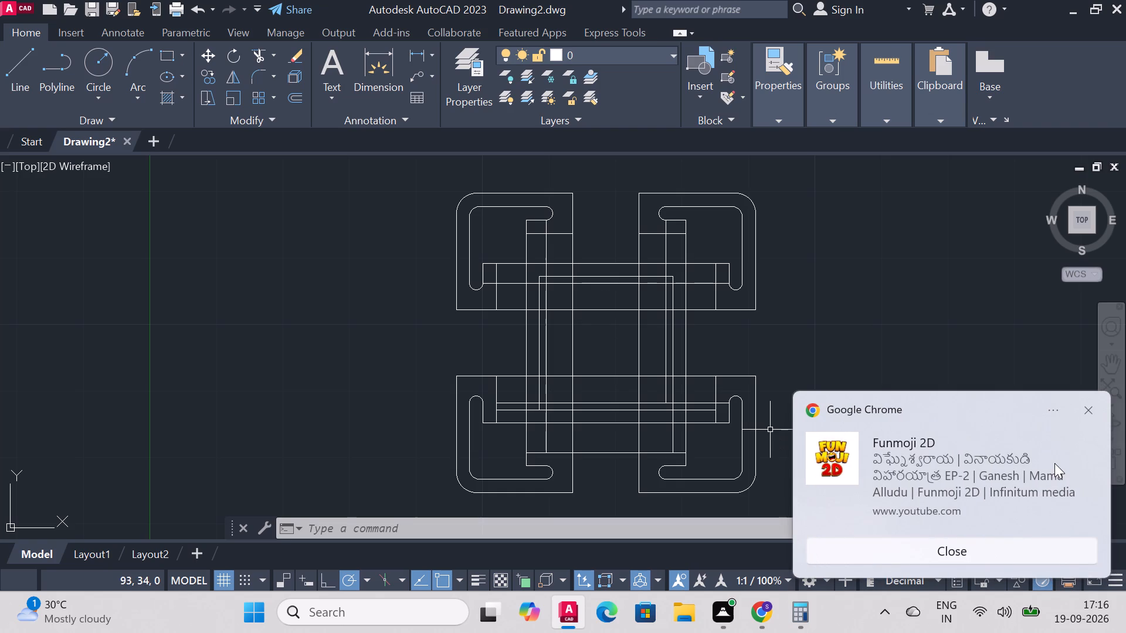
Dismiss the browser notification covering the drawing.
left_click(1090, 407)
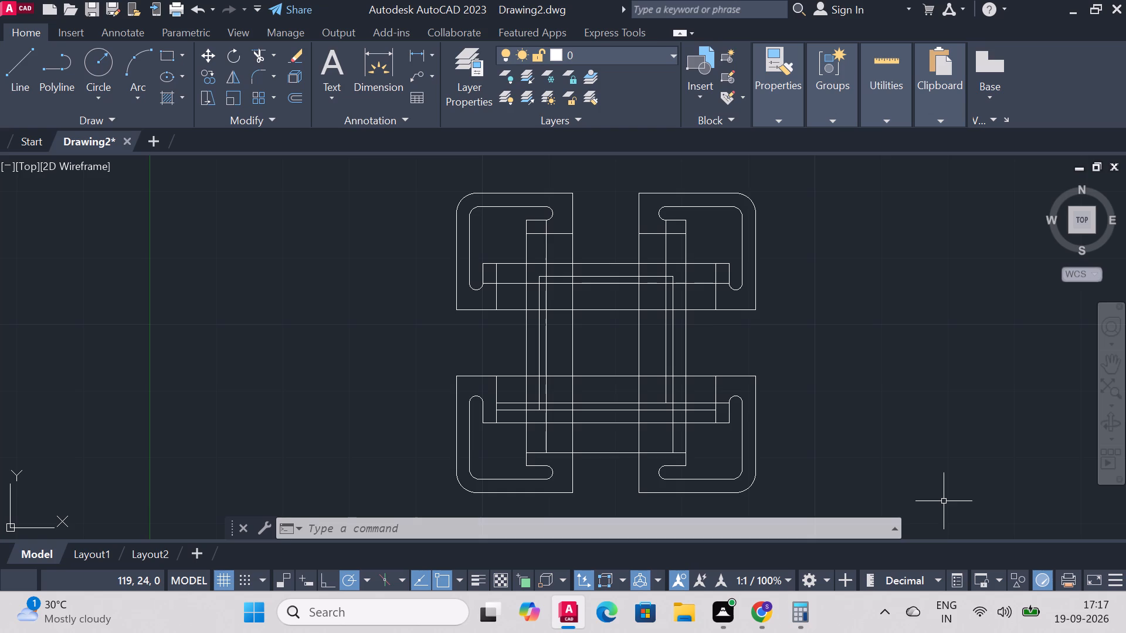
Trim the lower-left and lower-right corner sections' top and inner side edges where they extend between the sections and the central crossing bars.
left_click(256, 54)
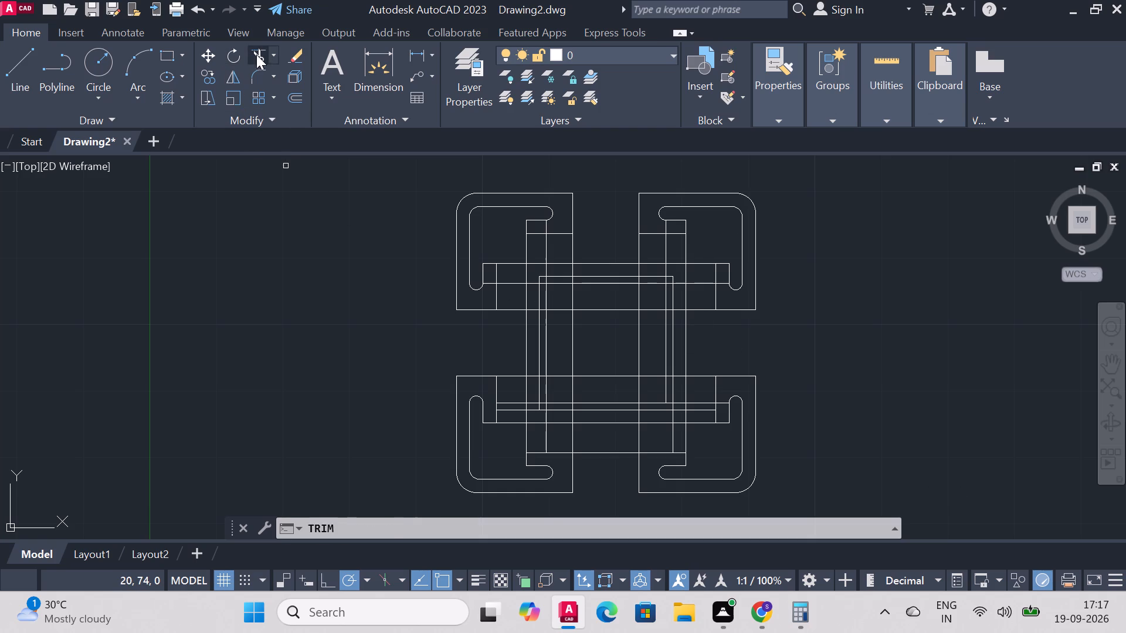
left_click(697, 376)
scroll(663, 464, "up", 1)
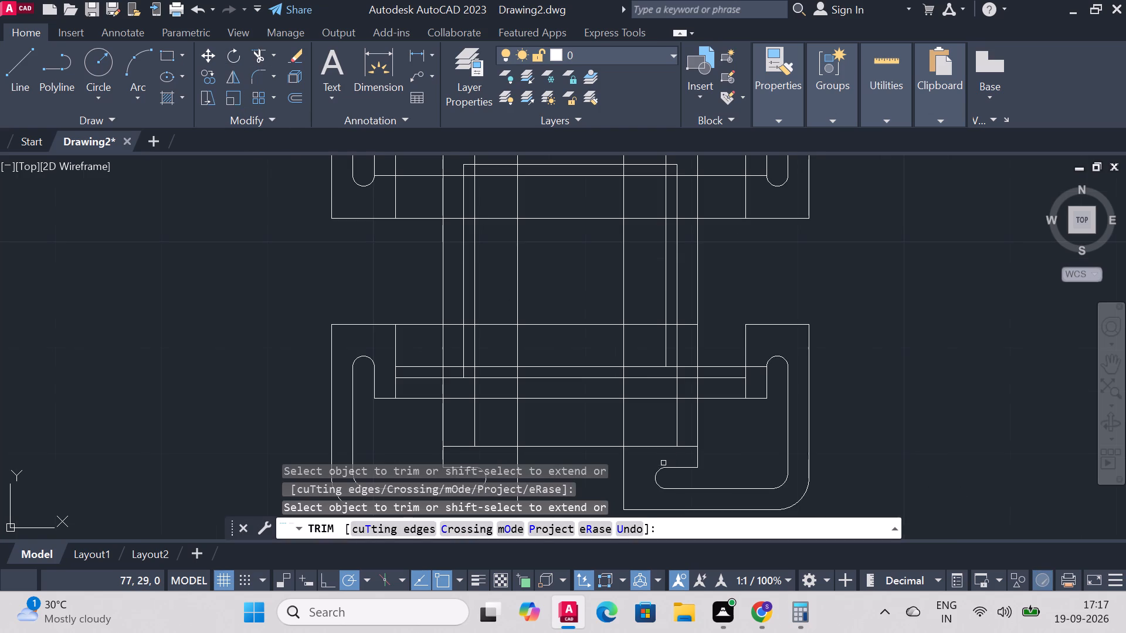
left_click(622, 426)
left_click(518, 424)
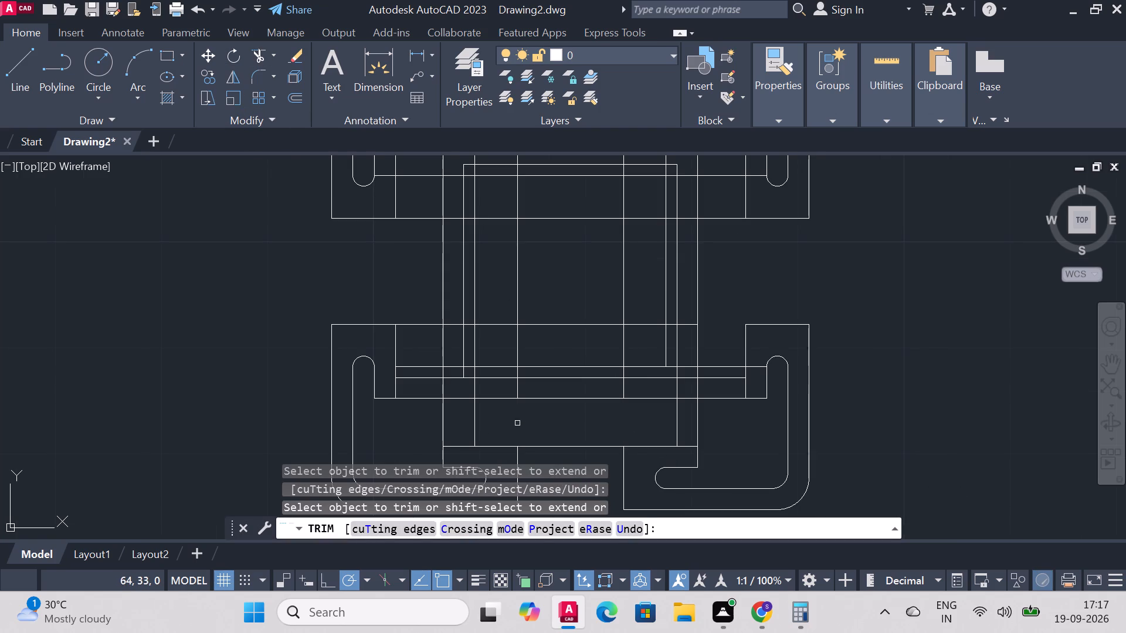
left_click(418, 326)
Trim the upper-right and upper-left corner sections' bottom and inner side edges where they extend between the sections and the central crossing bars.
left_click(721, 219)
scroll(824, 306, "down", 2)
scroll(803, 222, "up", 2)
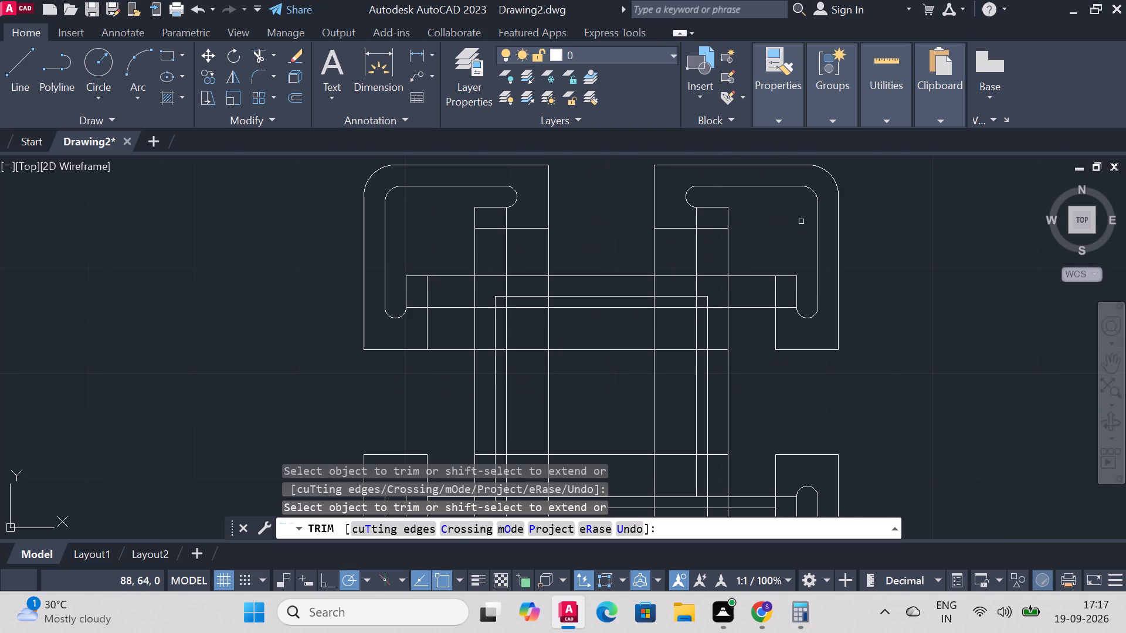
left_click(653, 251)
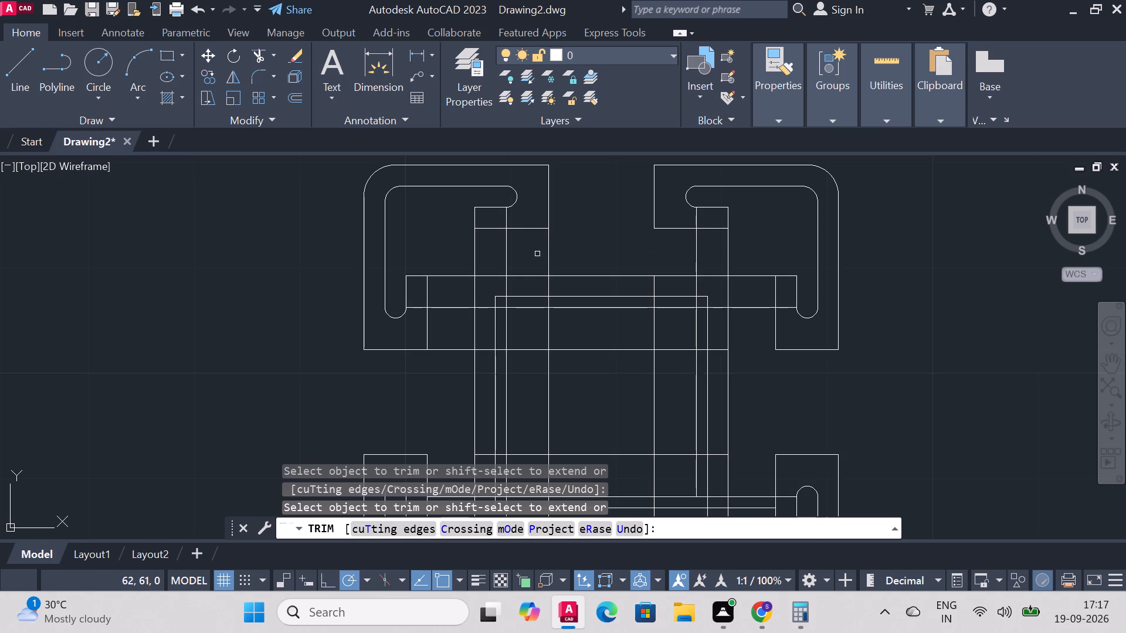
left_click(548, 256)
left_click(456, 346)
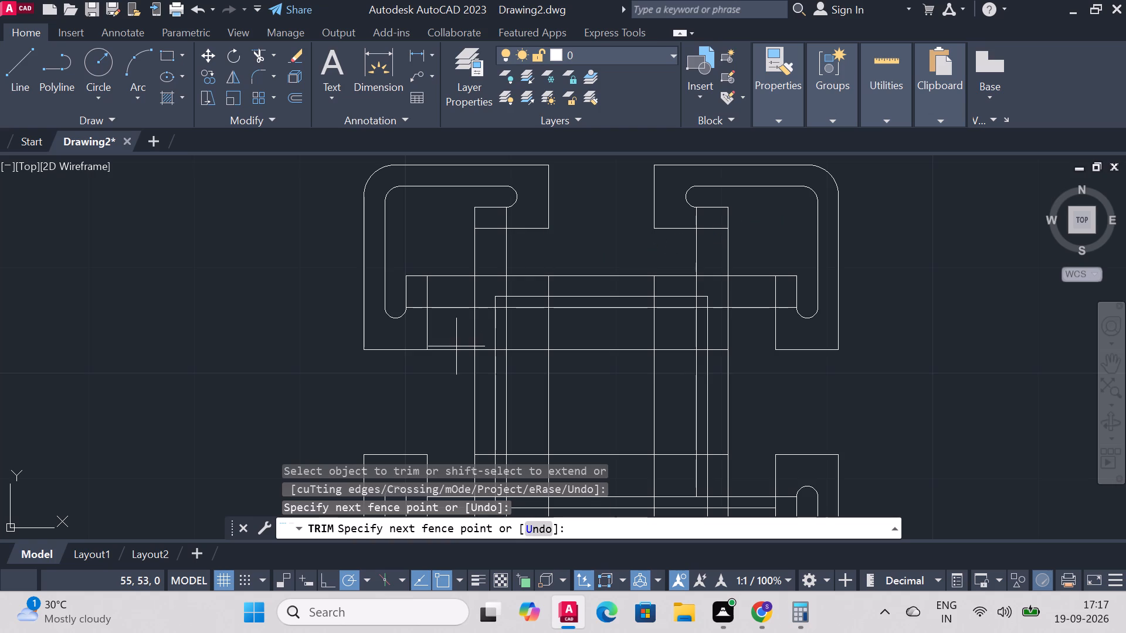
left_click(455, 352)
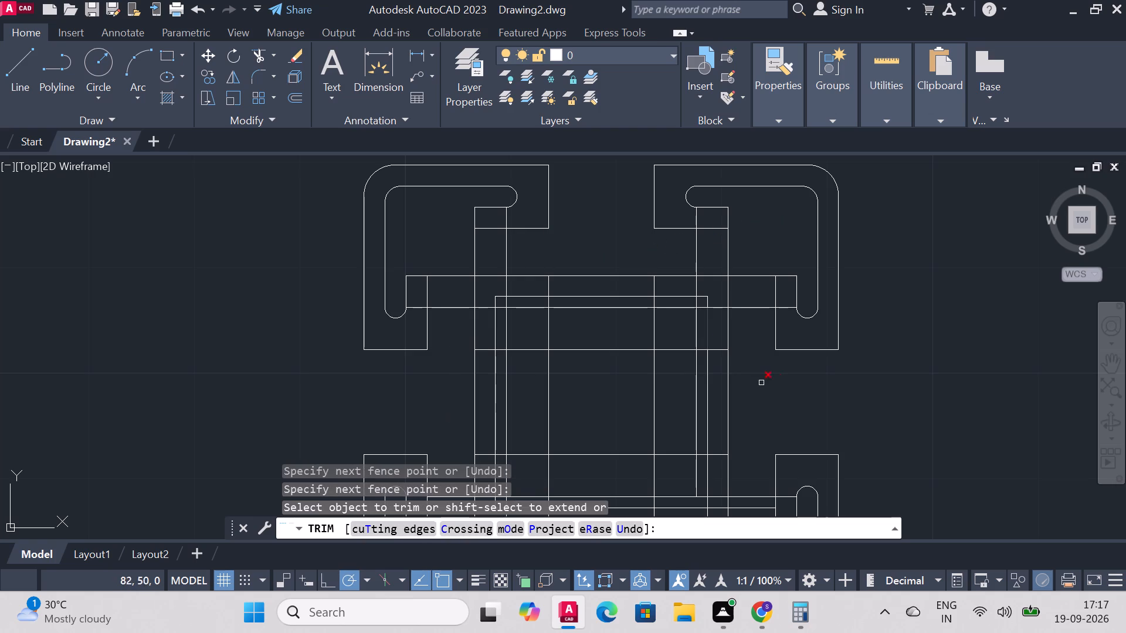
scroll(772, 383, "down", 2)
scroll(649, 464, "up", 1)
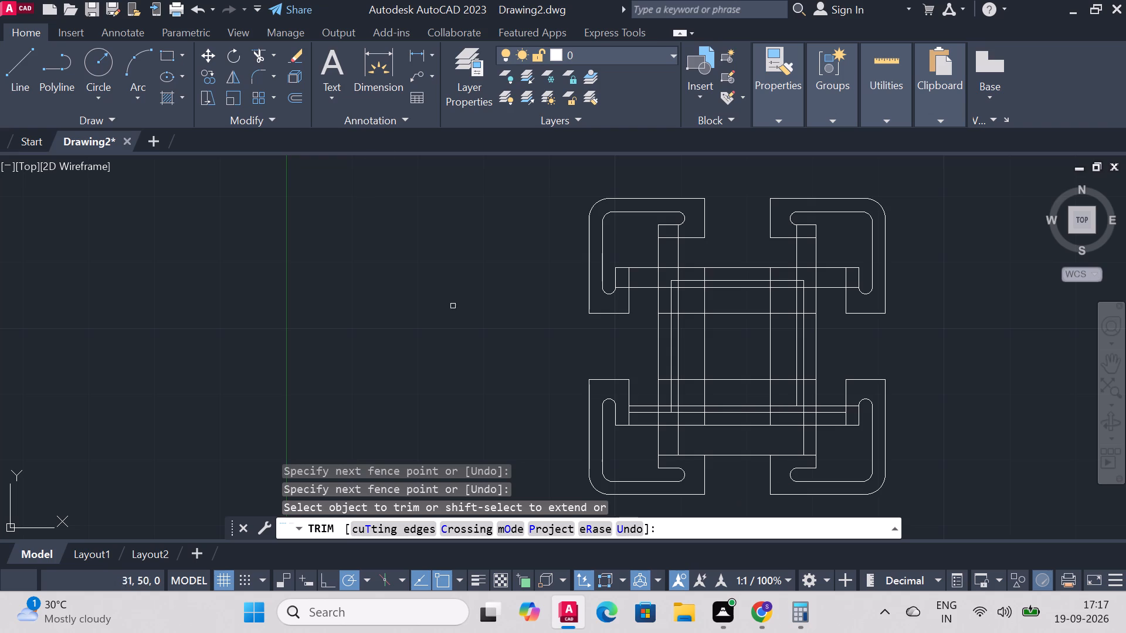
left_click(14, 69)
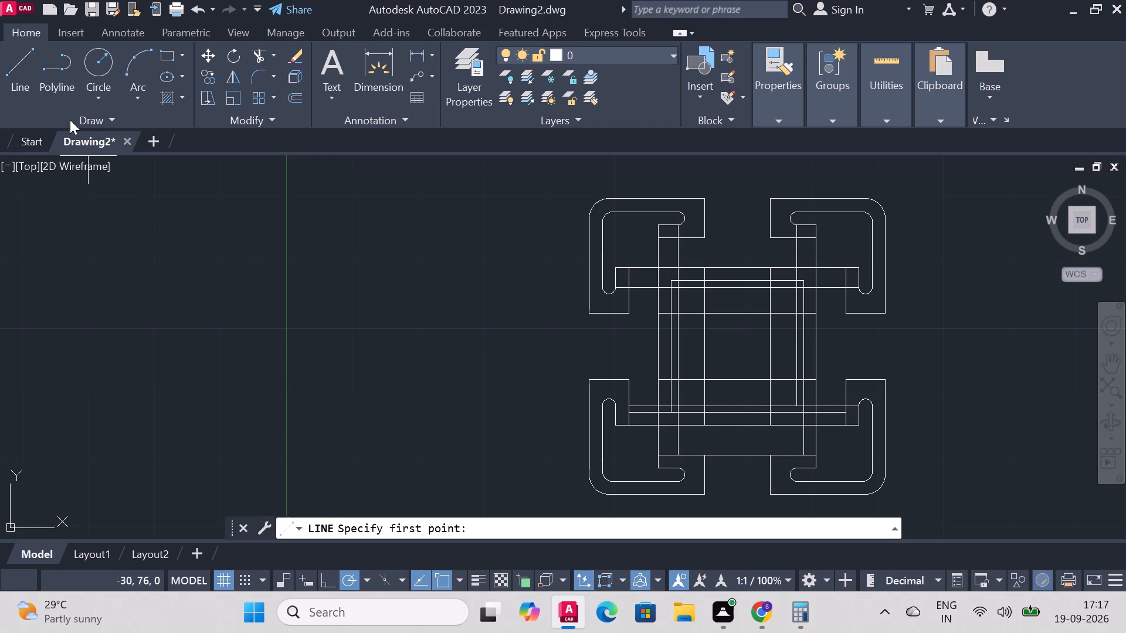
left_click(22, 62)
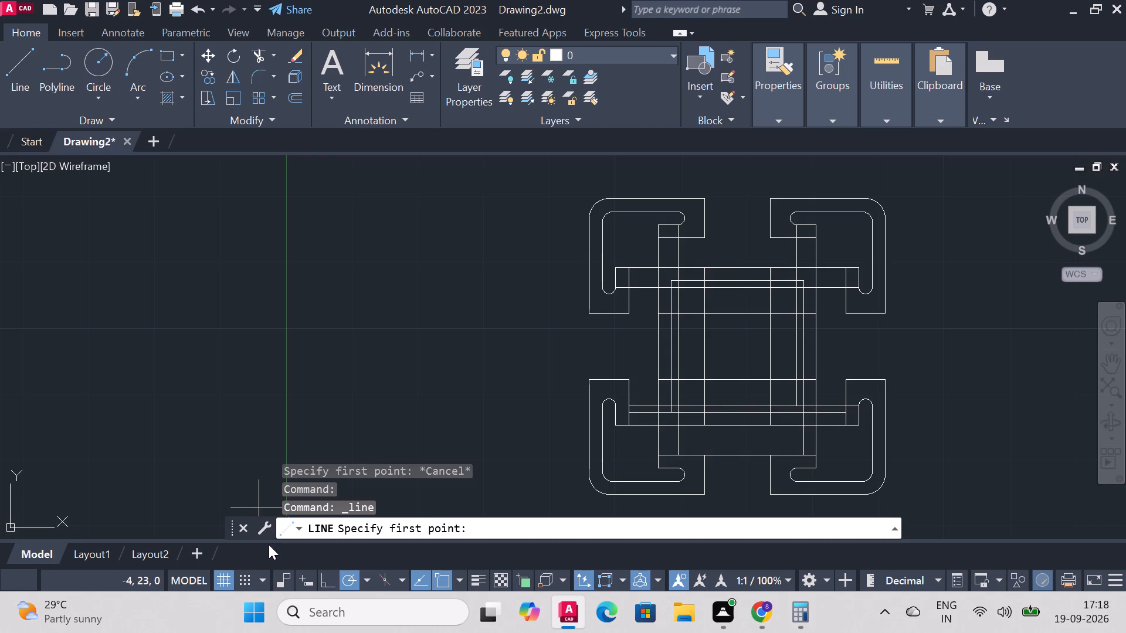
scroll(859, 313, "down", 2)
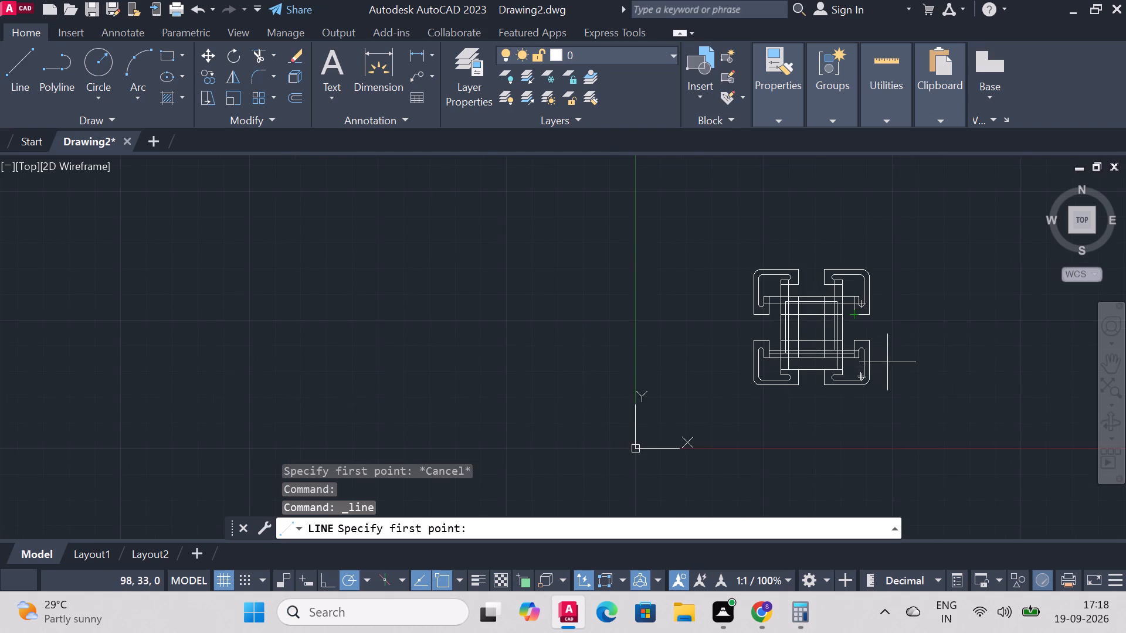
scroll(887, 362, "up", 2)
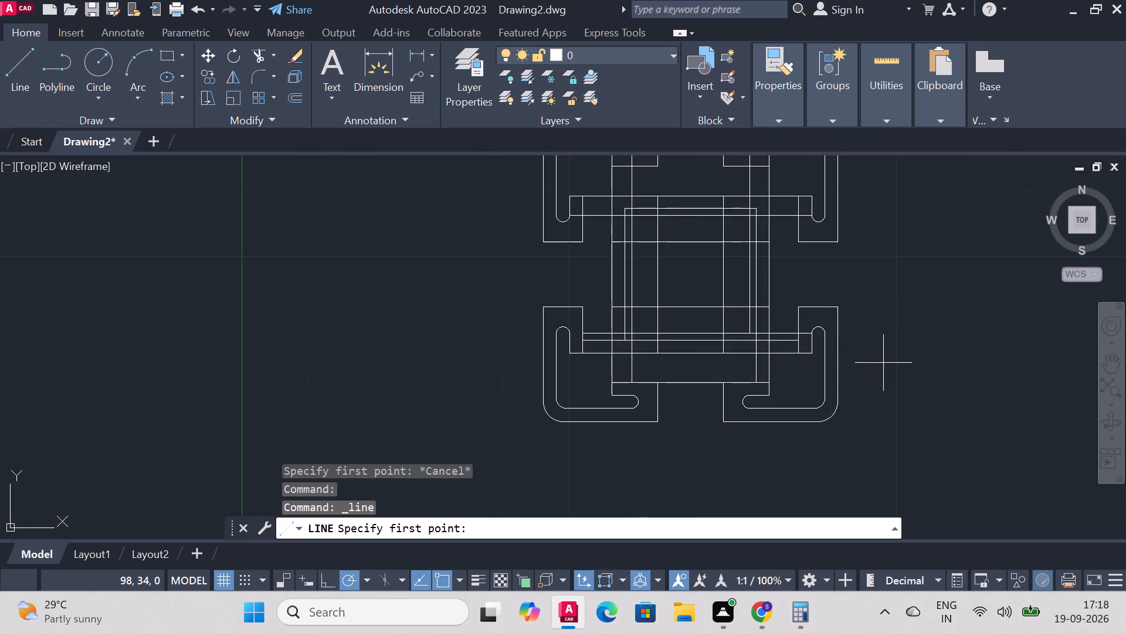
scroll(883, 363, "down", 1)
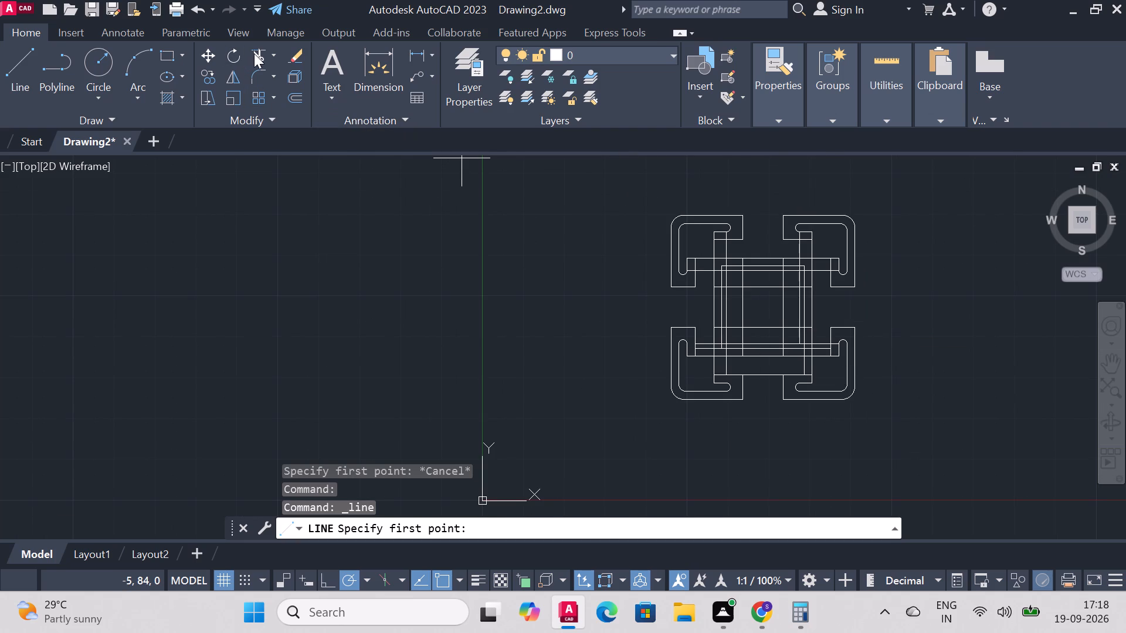
Trim the horizontal line spanning the gap between the two lower corner sections.
left_click(254, 53)
left_click(755, 379)
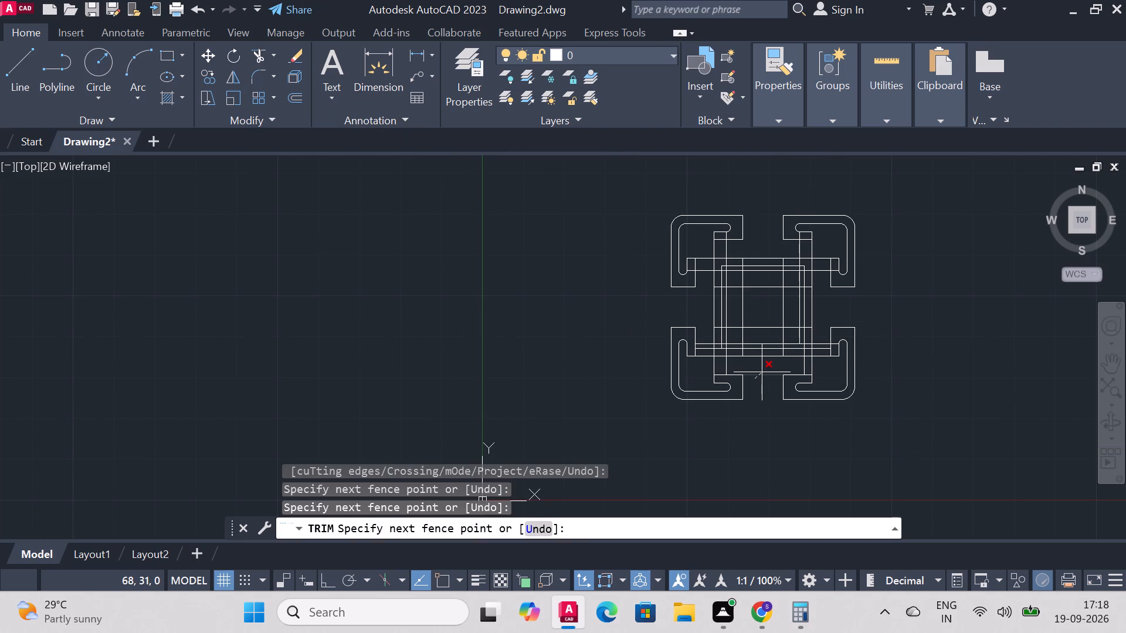
left_click(767, 370)
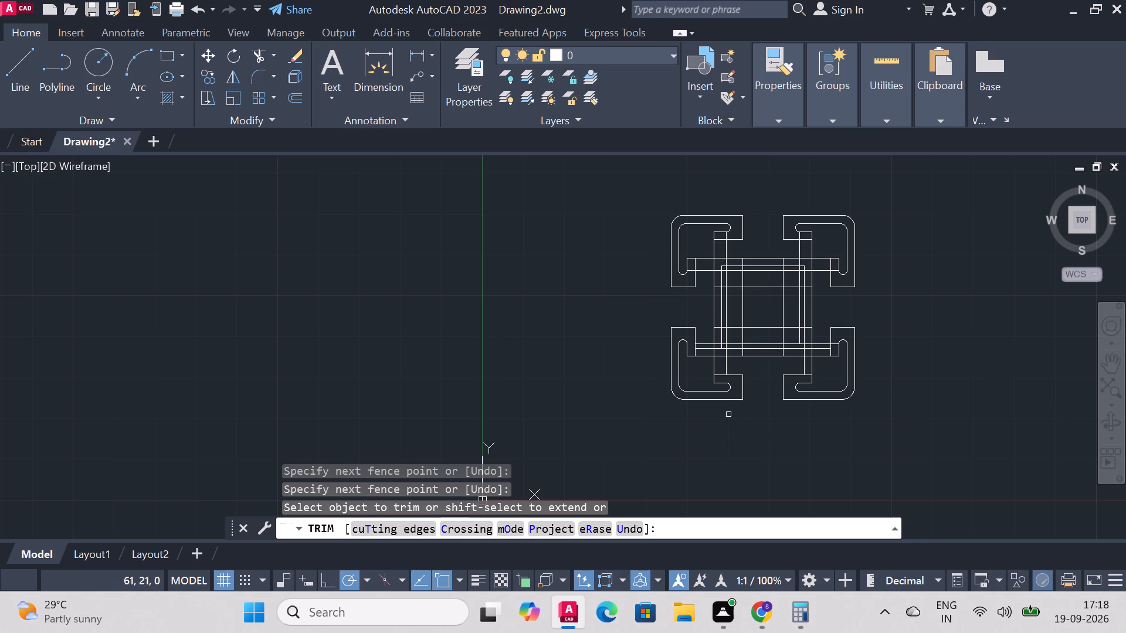
right_click(937, 321)
left_click(966, 328)
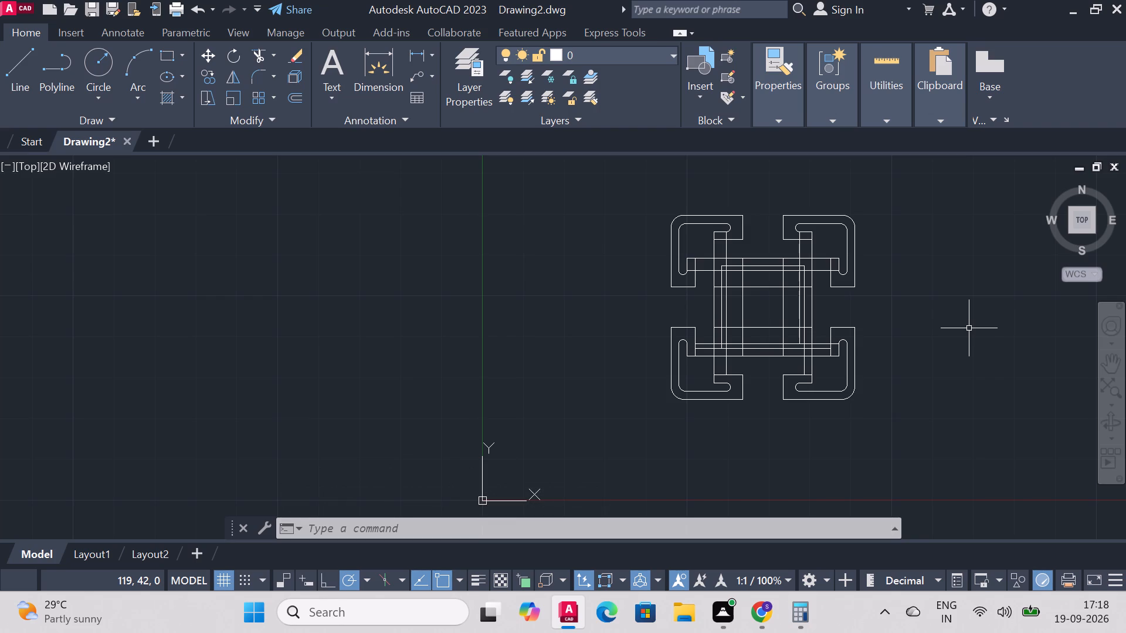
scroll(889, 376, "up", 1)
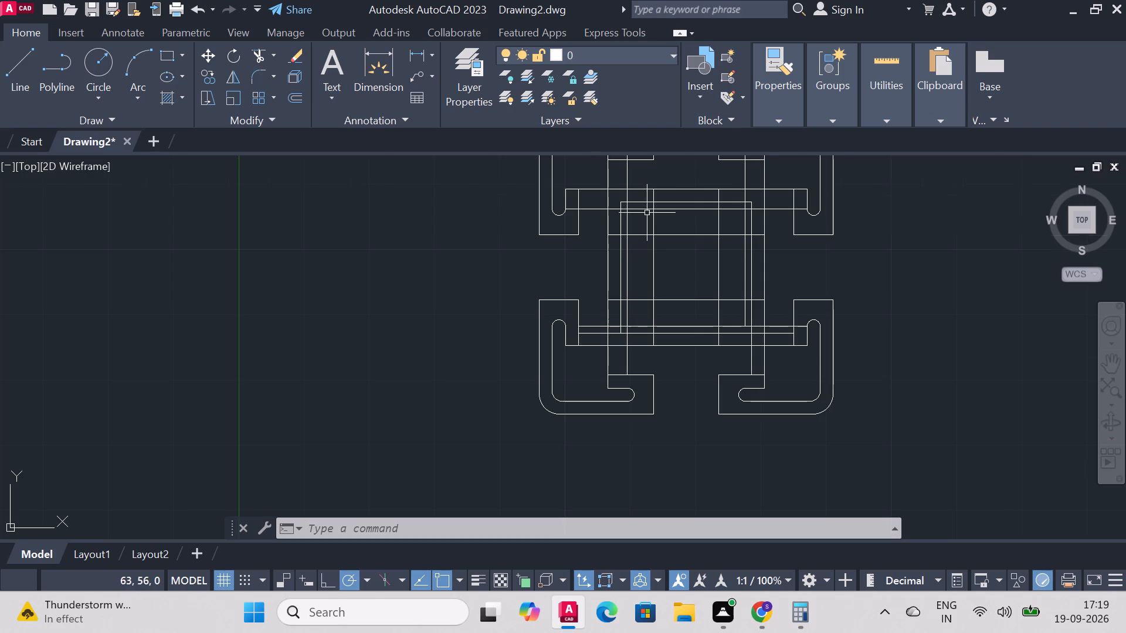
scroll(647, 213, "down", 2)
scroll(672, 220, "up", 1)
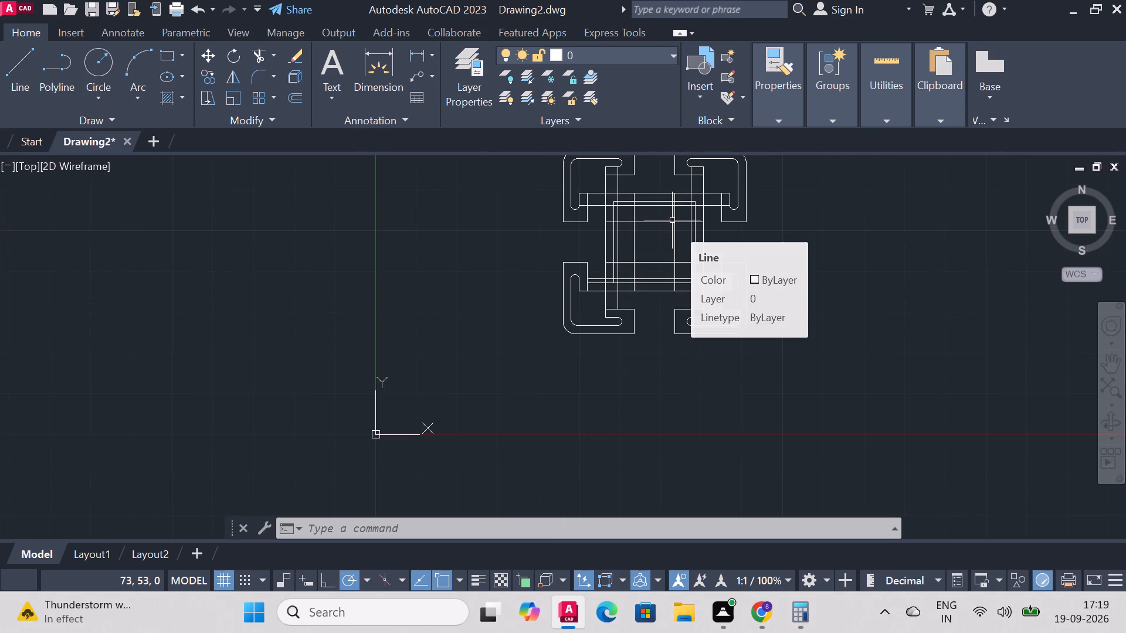
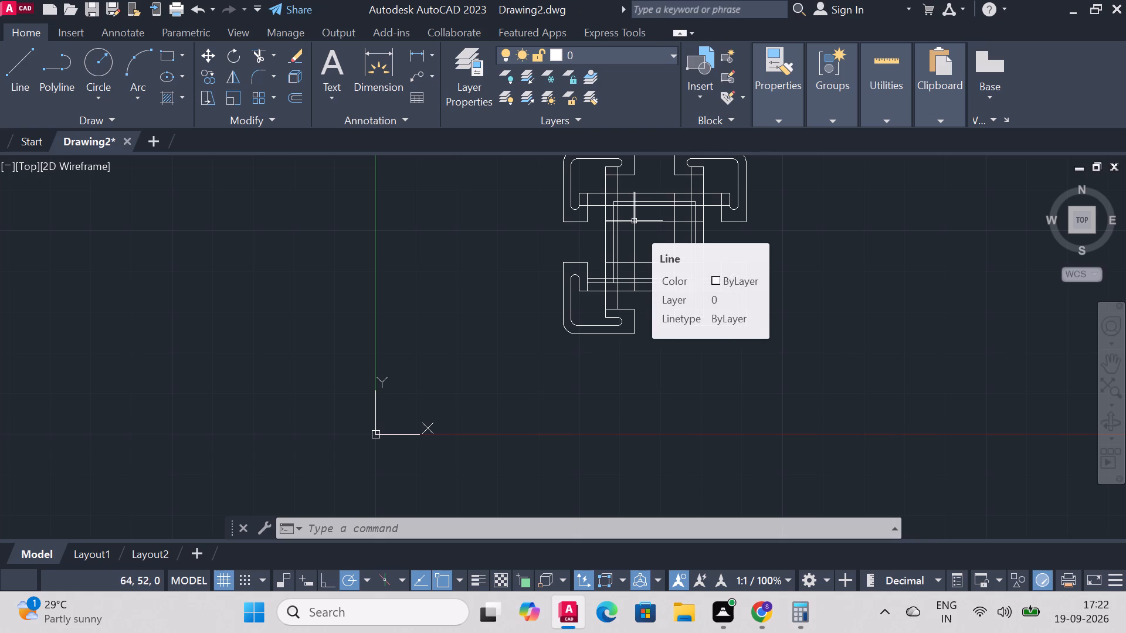
Measure the gaps on both sides of the upper end of the lower-left bracket's rounded slot.
scroll(642, 260, "up", 3)
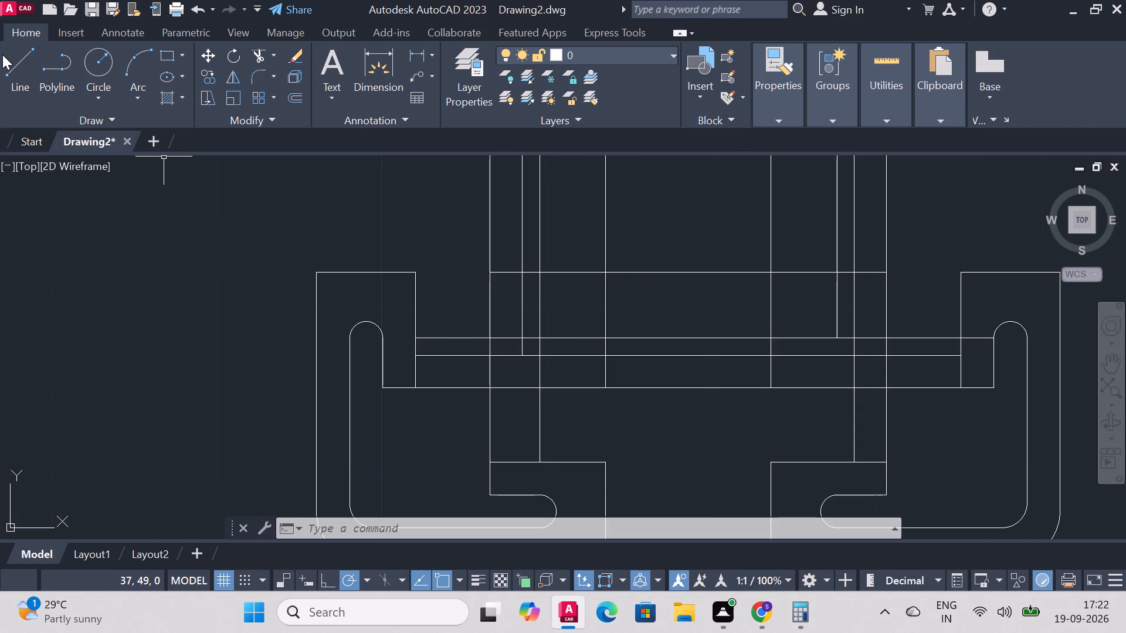
left_click(362, 59)
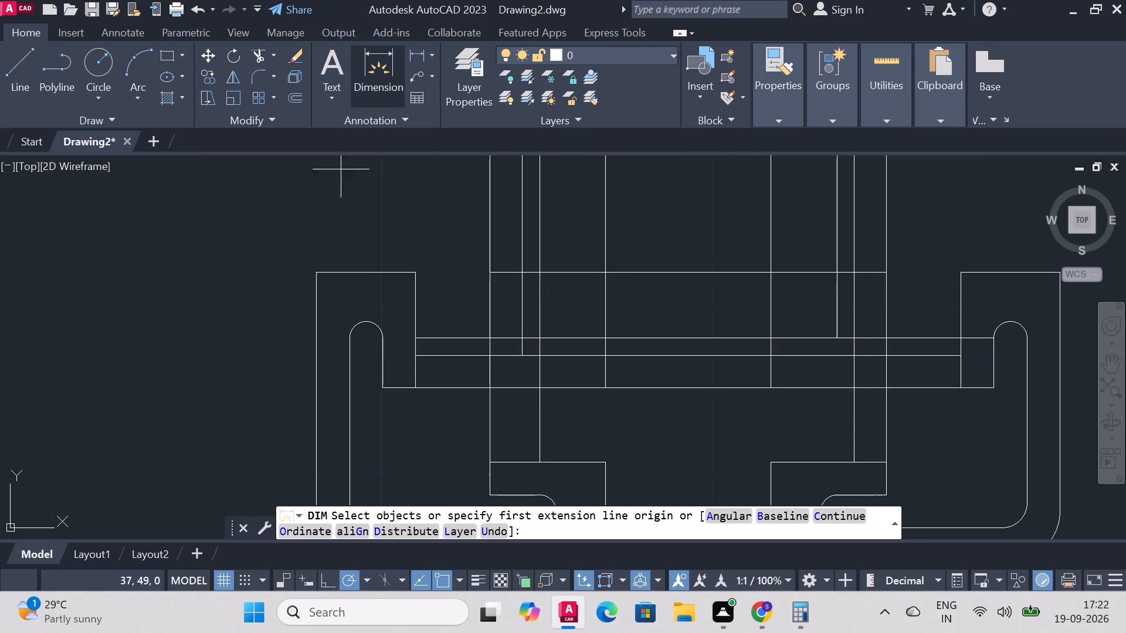
scroll(308, 347, "up", 1)
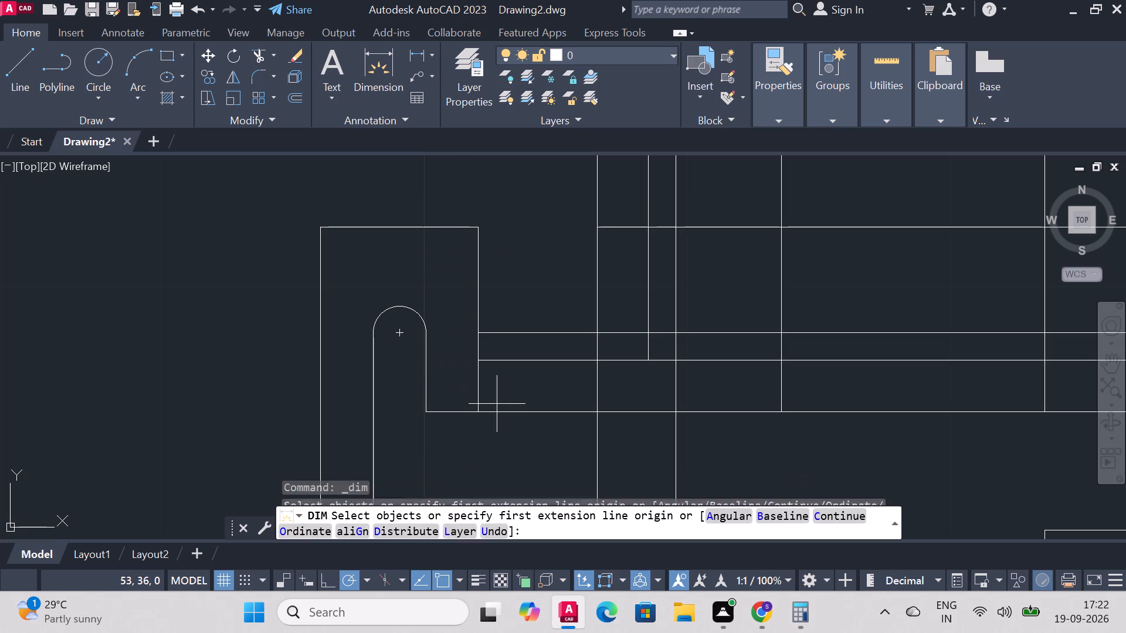
left_click(372, 334)
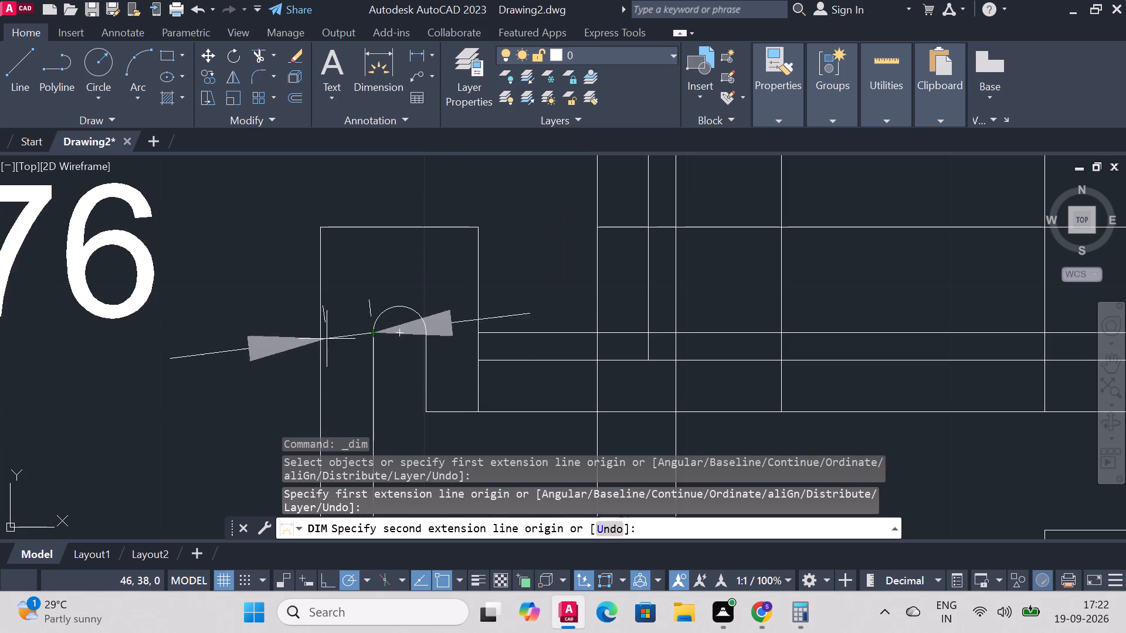
right_click(315, 335)
left_click(347, 349)
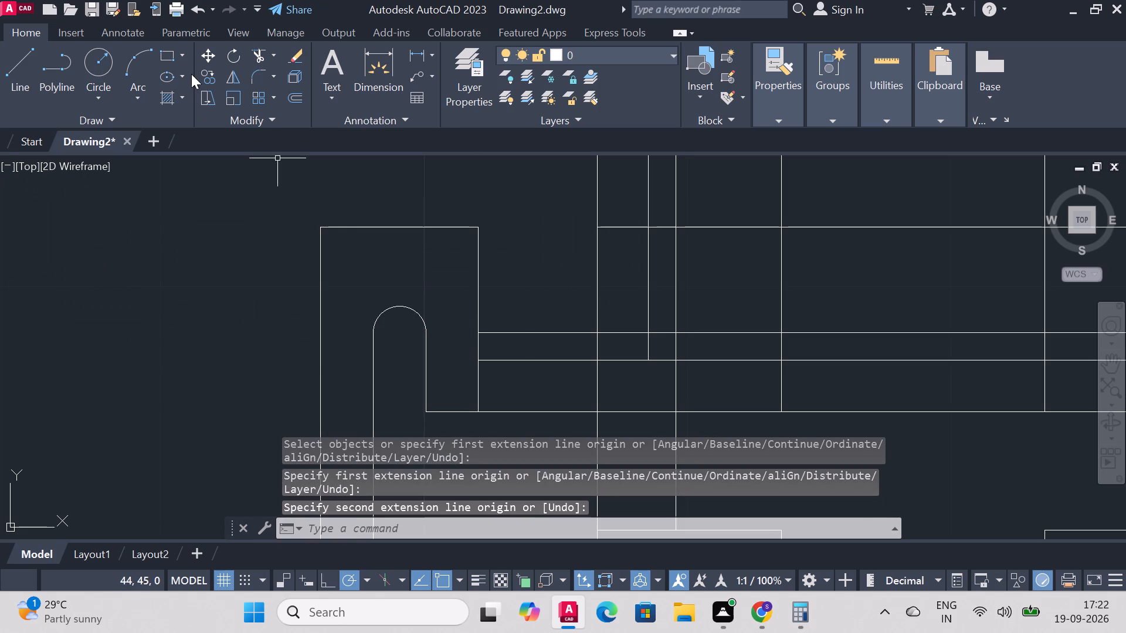
left_click(371, 66)
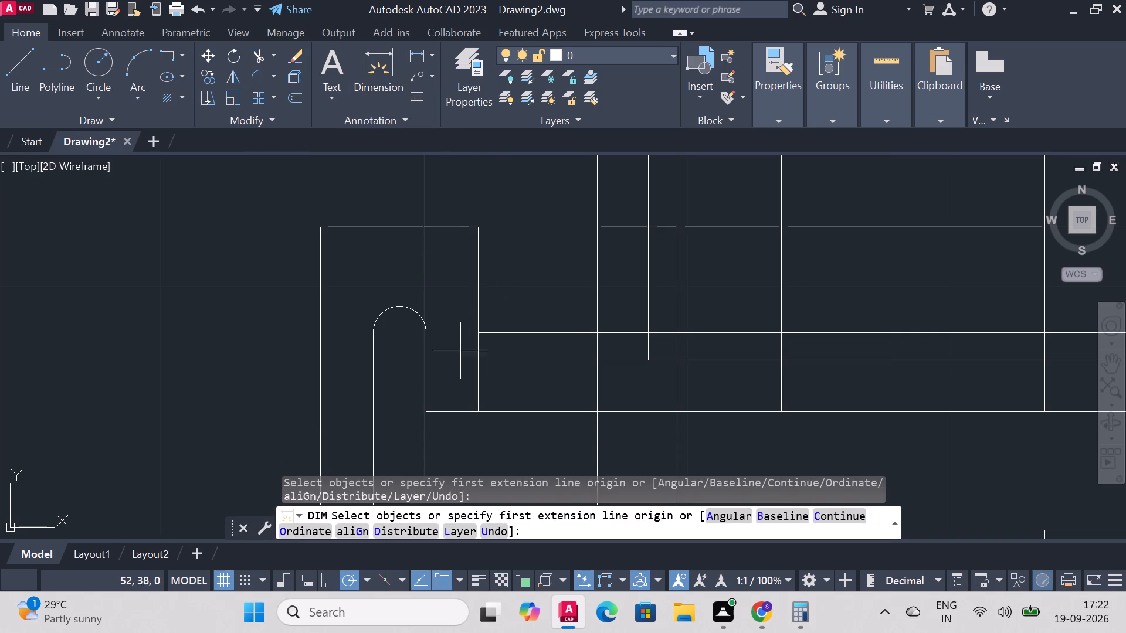
left_click(423, 336)
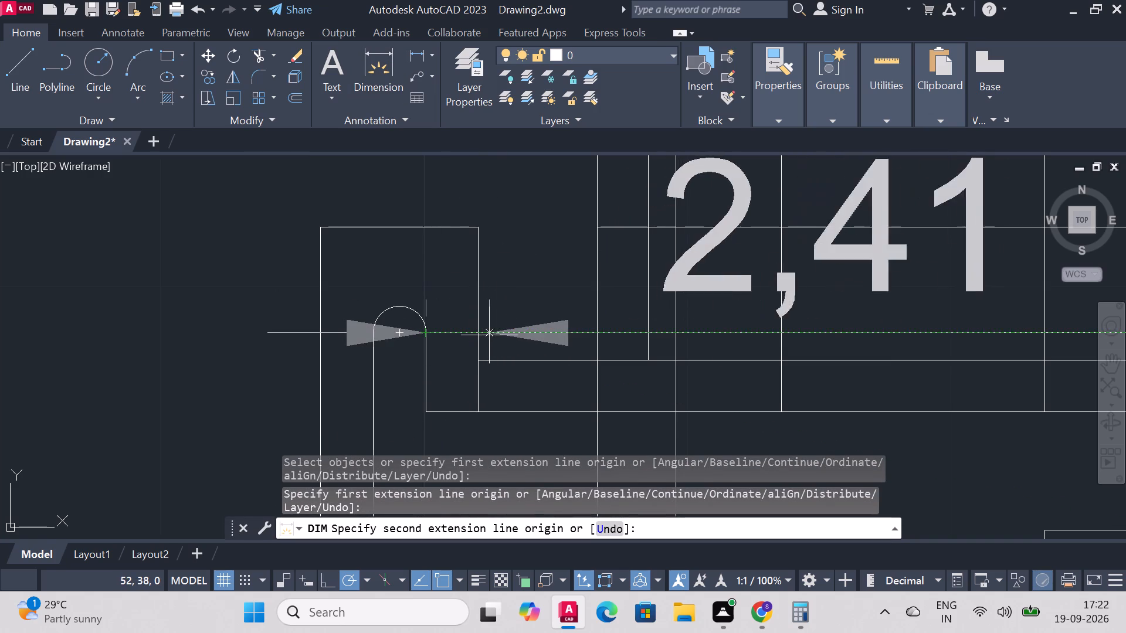
right_click(477, 335)
left_click(512, 343)
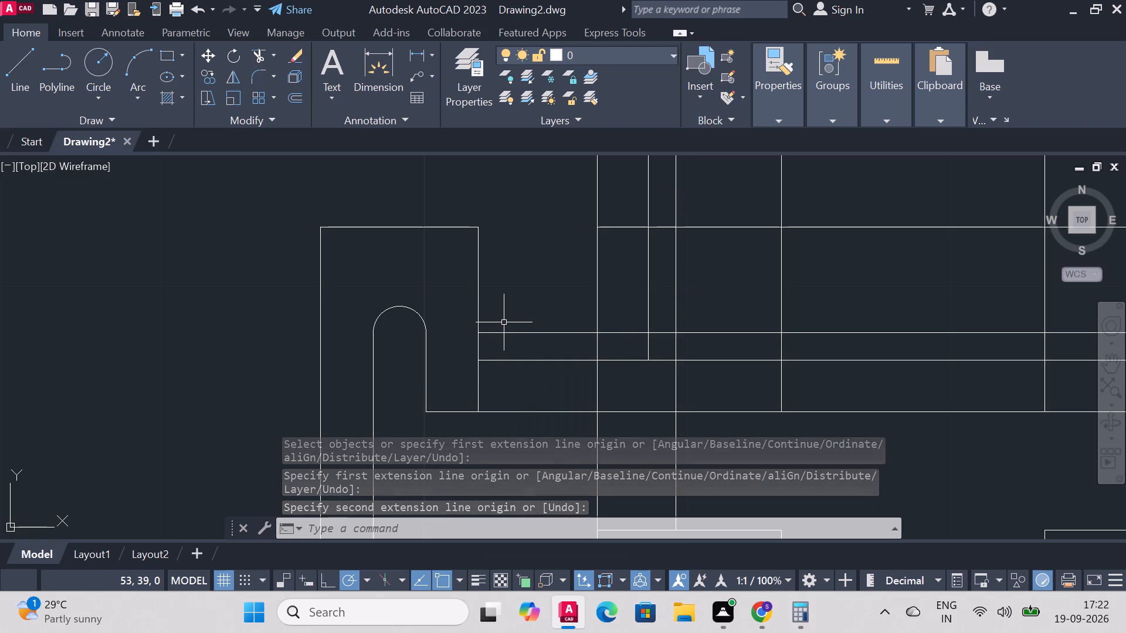
Trim the lower-left bracket's vertical stub below the lower rail line and the short edge closing its foot between the two vertical lines.
left_click(259, 59)
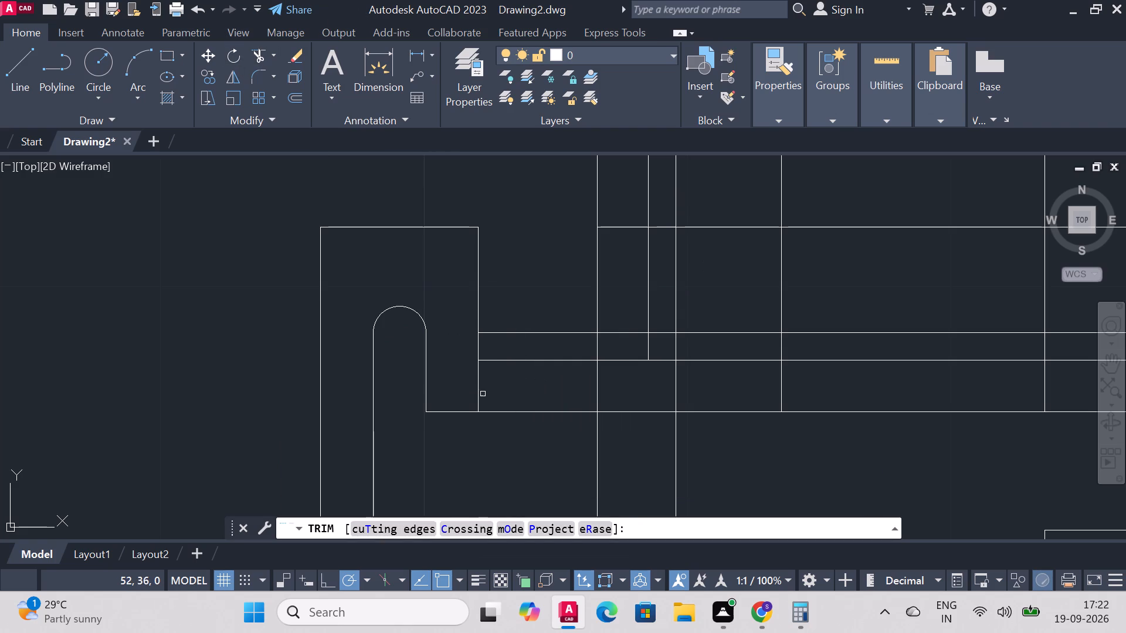
left_click(478, 392)
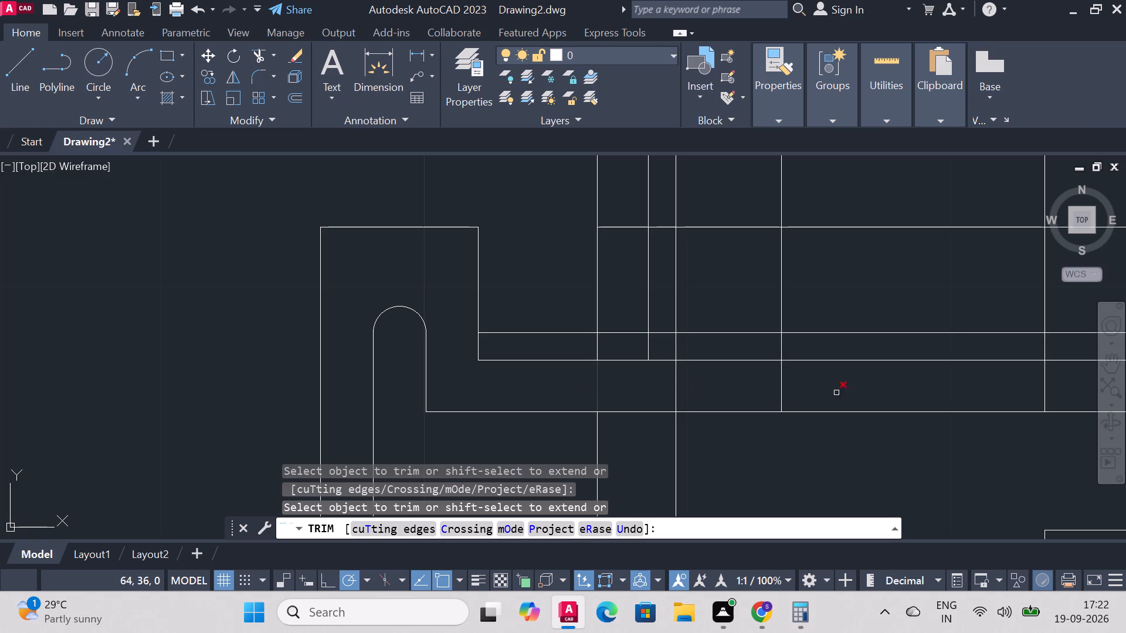
scroll(837, 368, "down", 2)
scroll(835, 443, "down", 1)
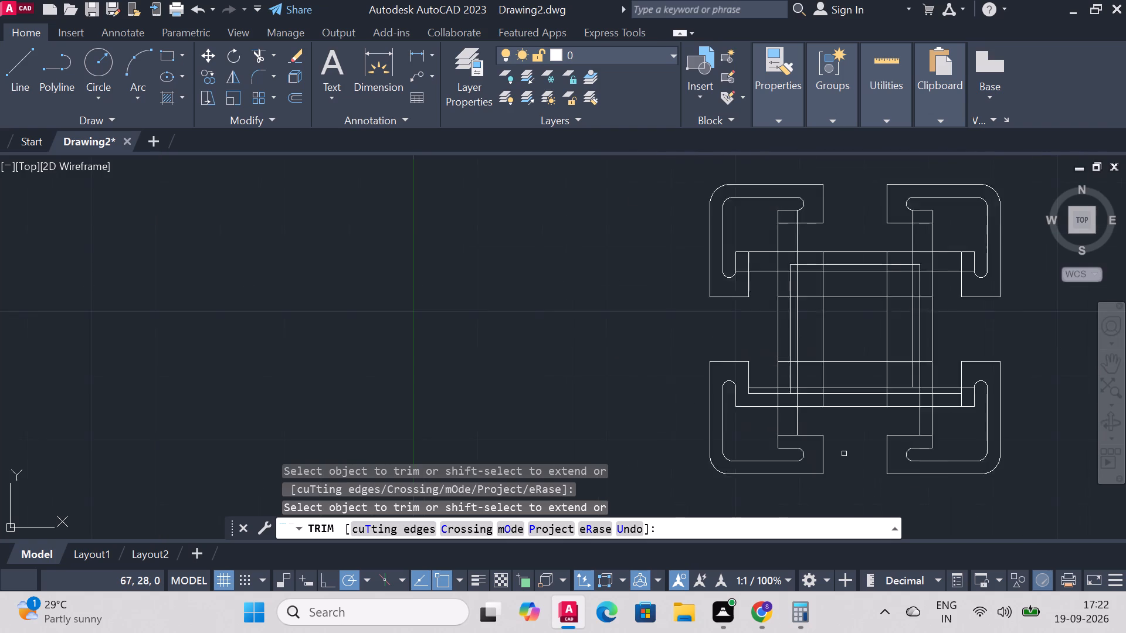
scroll(844, 454, "up", 2)
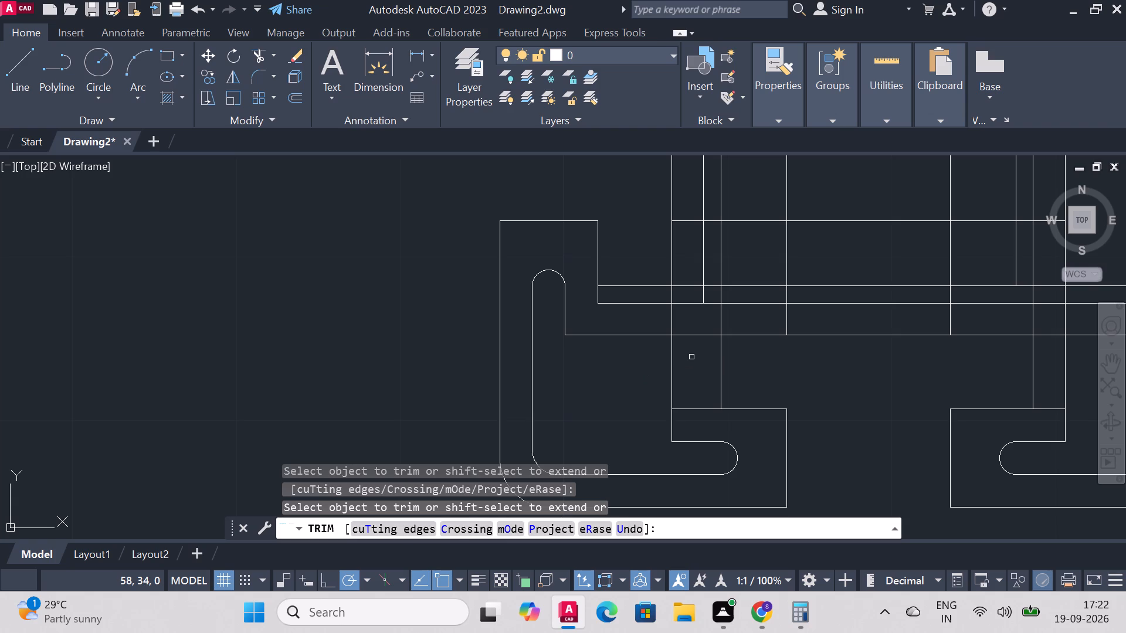
left_click(690, 411)
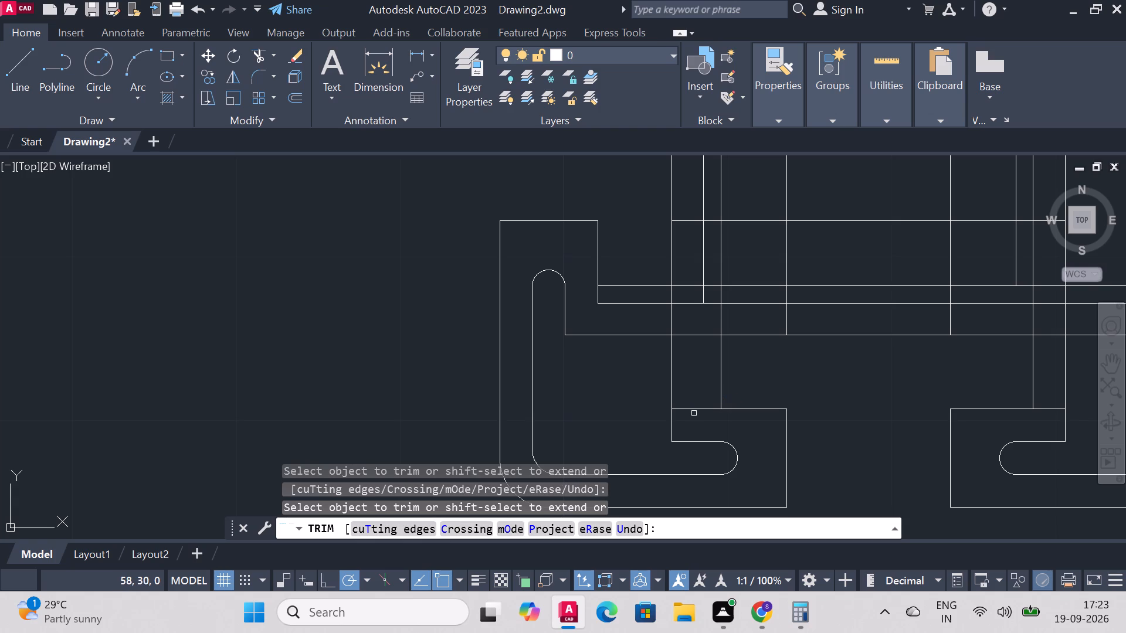
left_click(692, 410)
Measure the gap between the two vertical lines at the top of the lower-left bracket's foot.
left_click(374, 62)
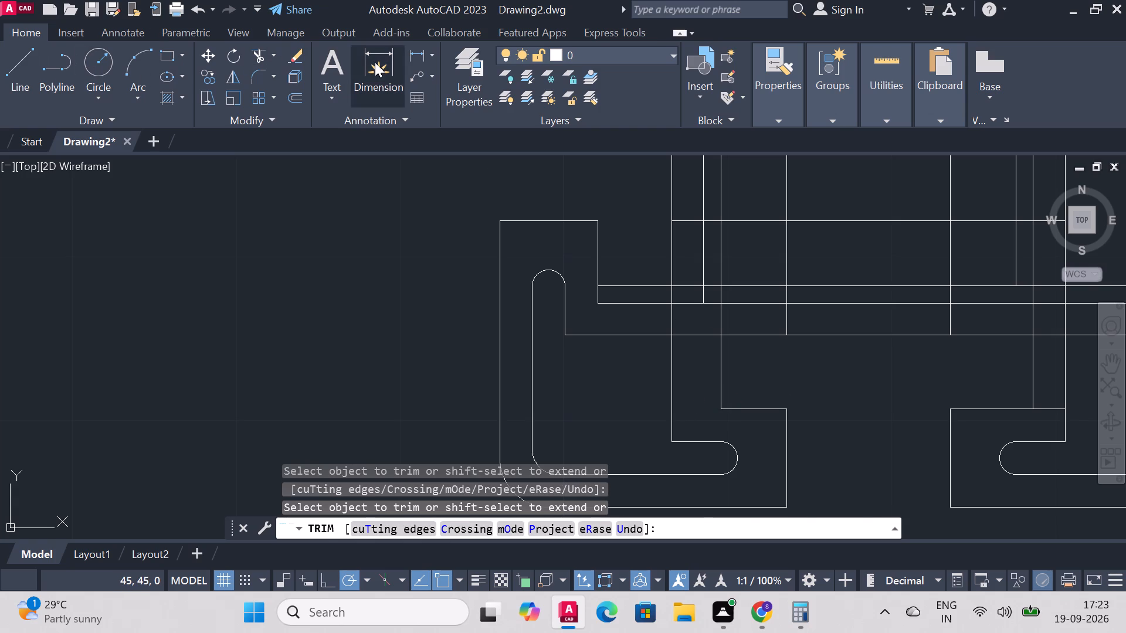
left_click(720, 412)
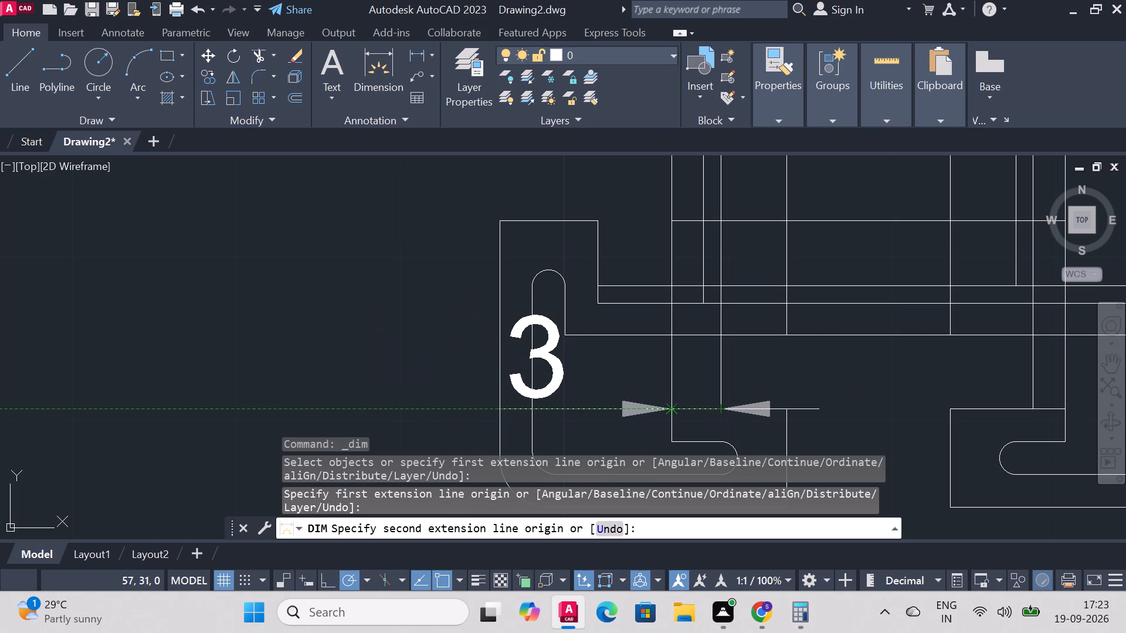
right_click(671, 409)
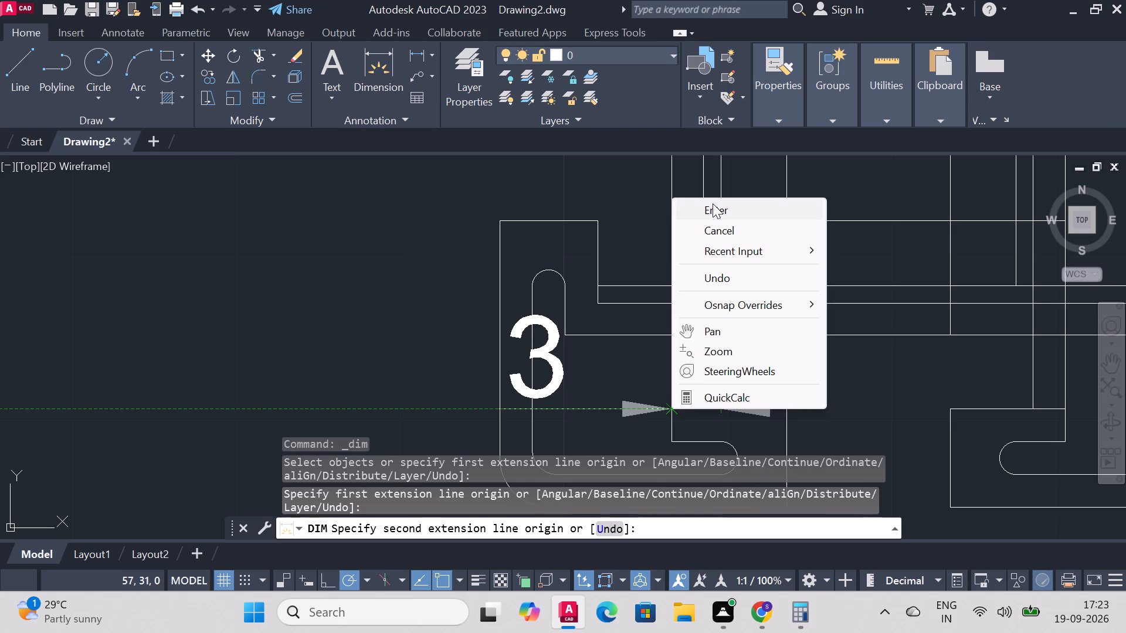
left_click(713, 203)
scroll(757, 328, "down", 2)
scroll(760, 366, "up", 1)
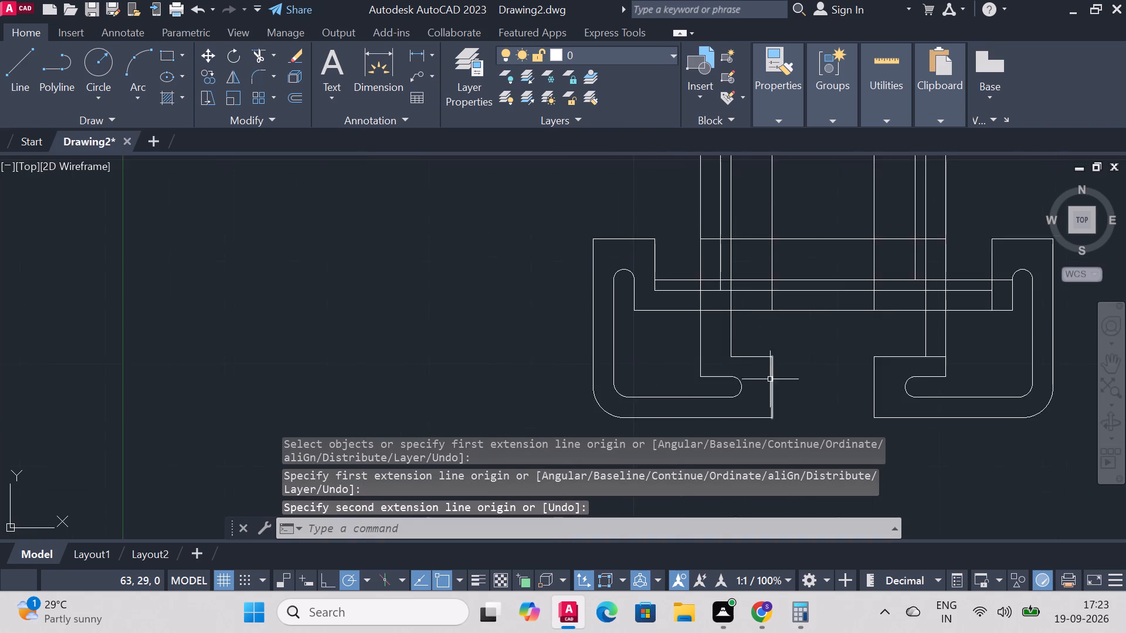
scroll(770, 379, "down", 1)
scroll(781, 407, "up", 2)
scroll(771, 327, "down", 1)
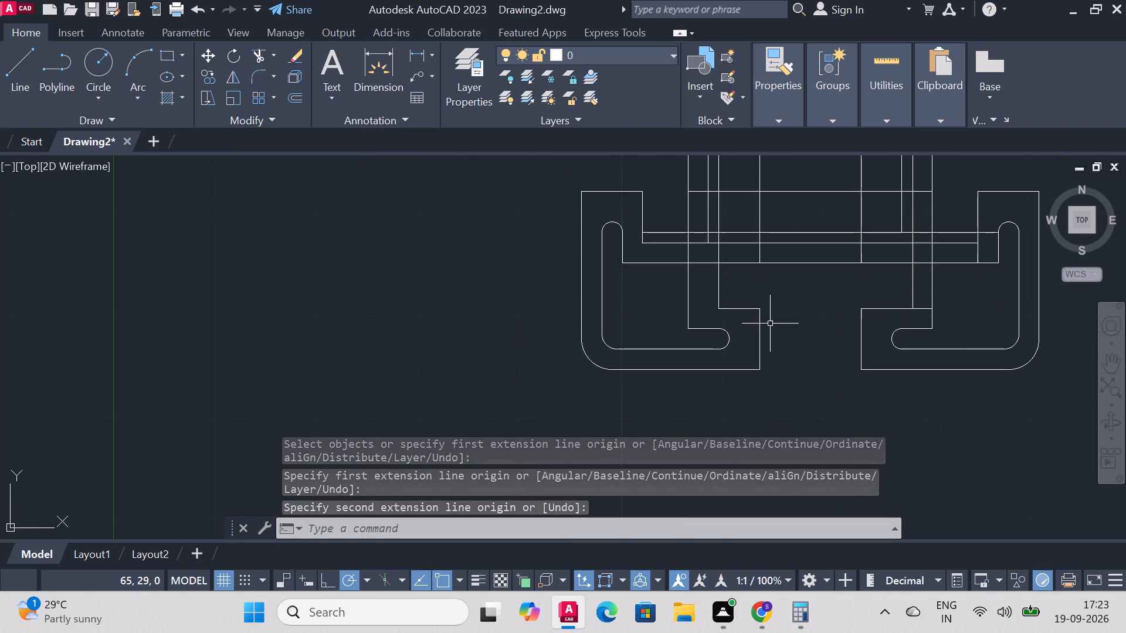
key("ctrl+z")
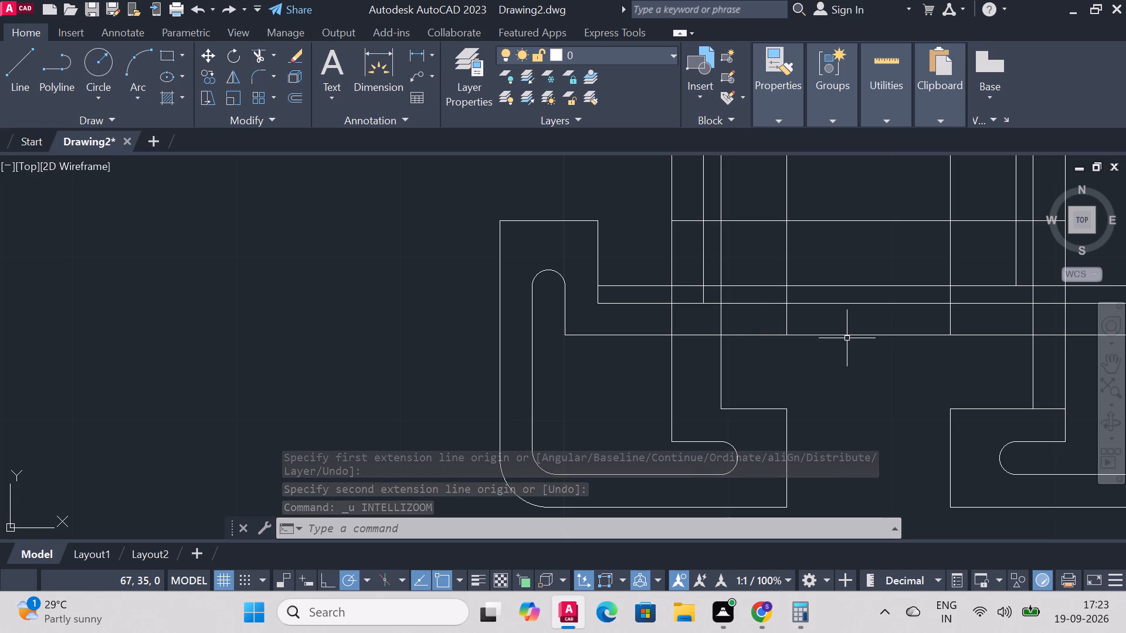
Draw a vertical line about 7 units downward, continuing the inner rectangle's side line from the lower rail into the lower-left bracket.
left_click(4, 66)
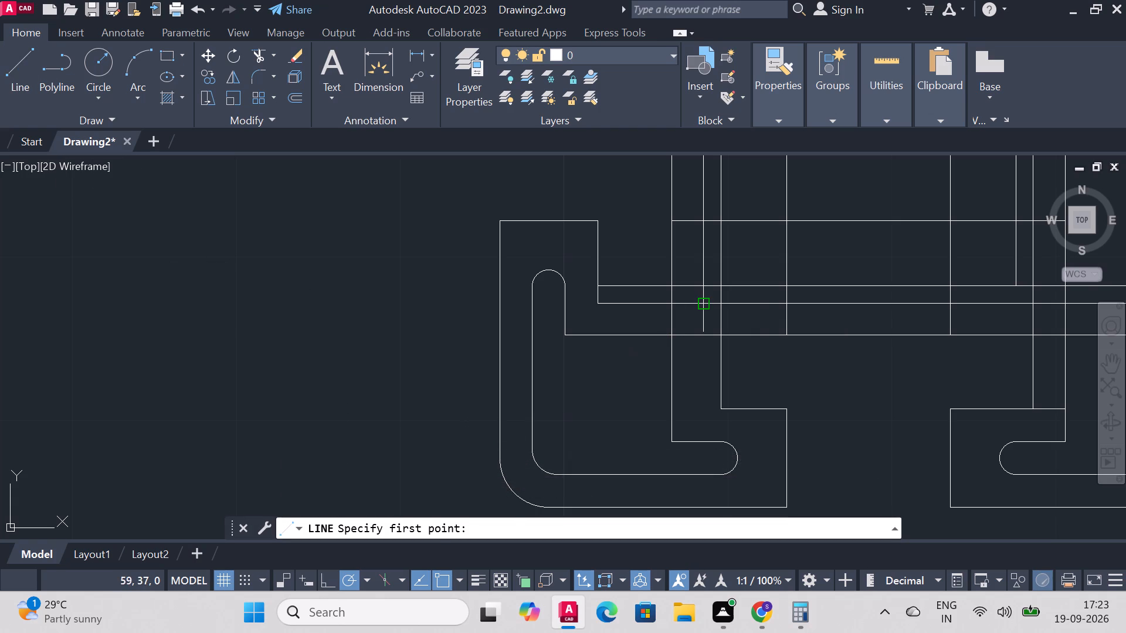
left_click(703, 298)
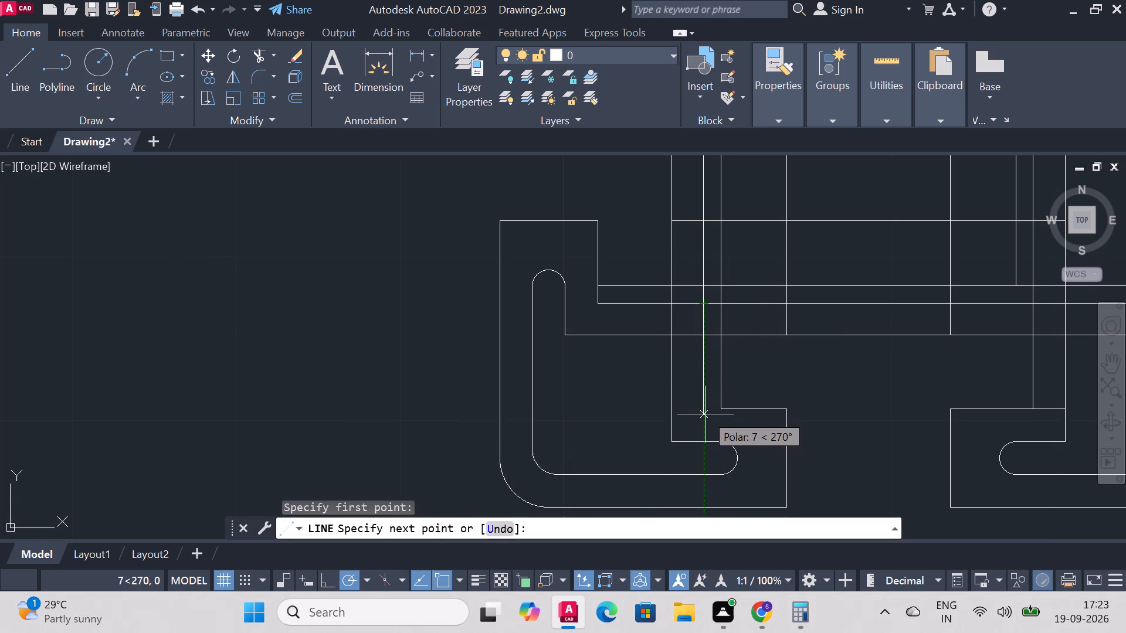
left_click(705, 414)
right_click(705, 414)
left_click(745, 218)
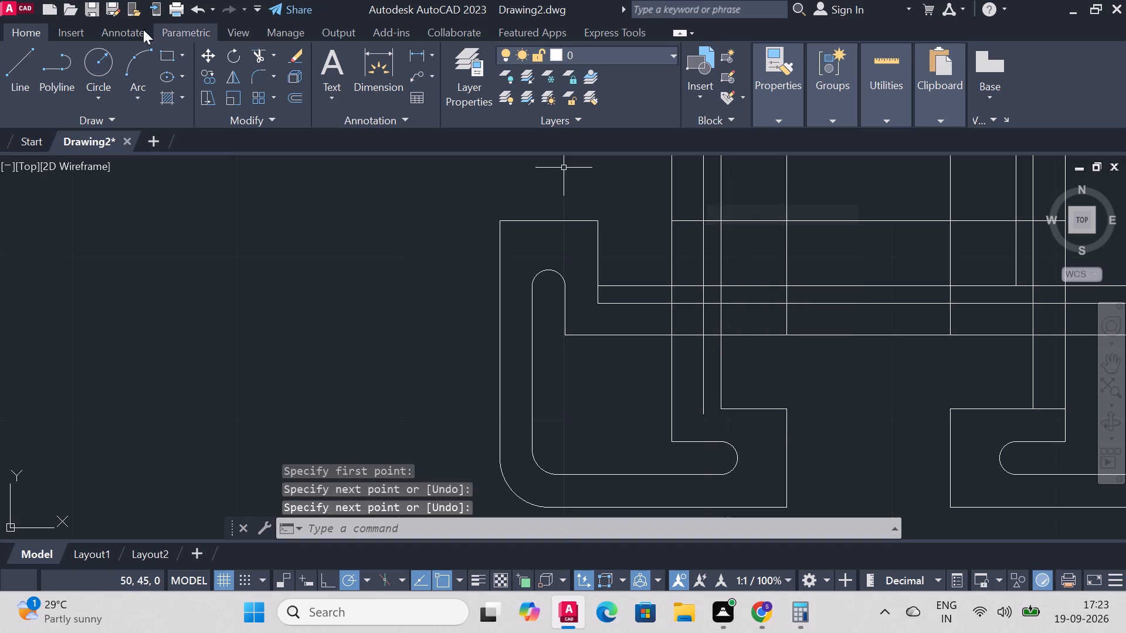
Draw a short horizontal line from the foot's upper inner corner to the newly extended vertical line.
left_click(14, 62)
scroll(582, 455, "up", 1)
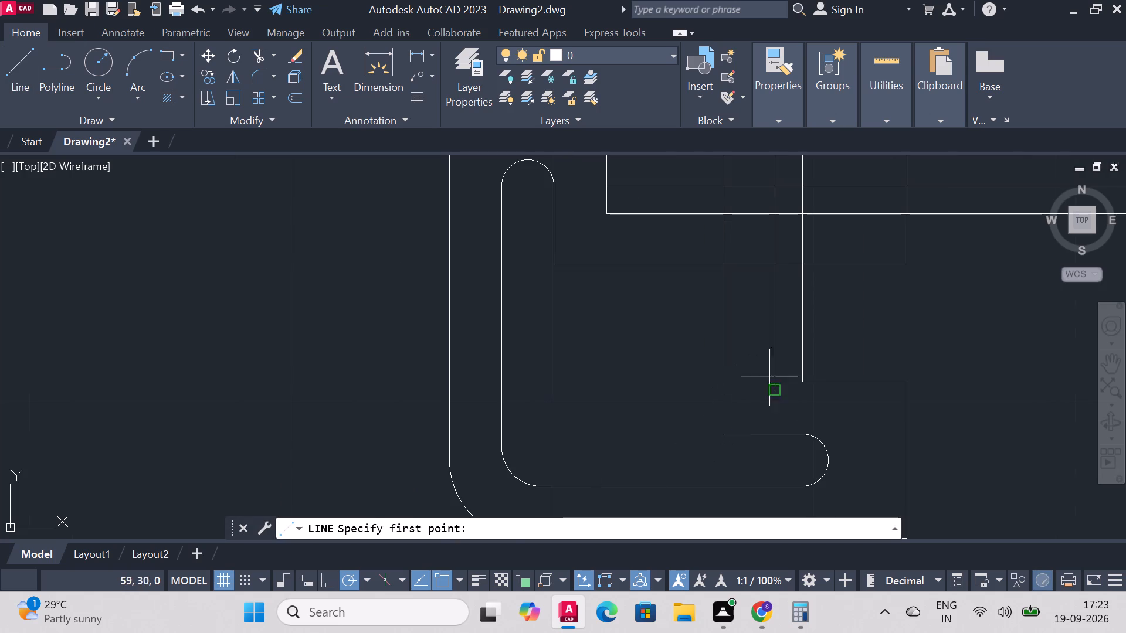
left_click(801, 383)
left_click(774, 383)
right_click(774, 383)
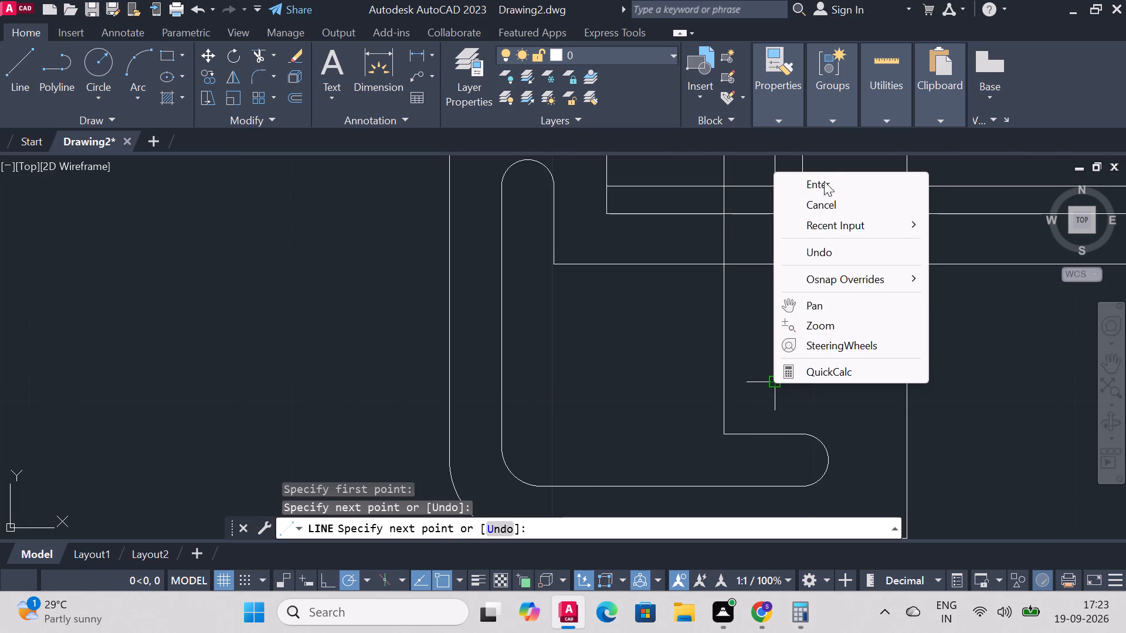
left_click(824, 176)
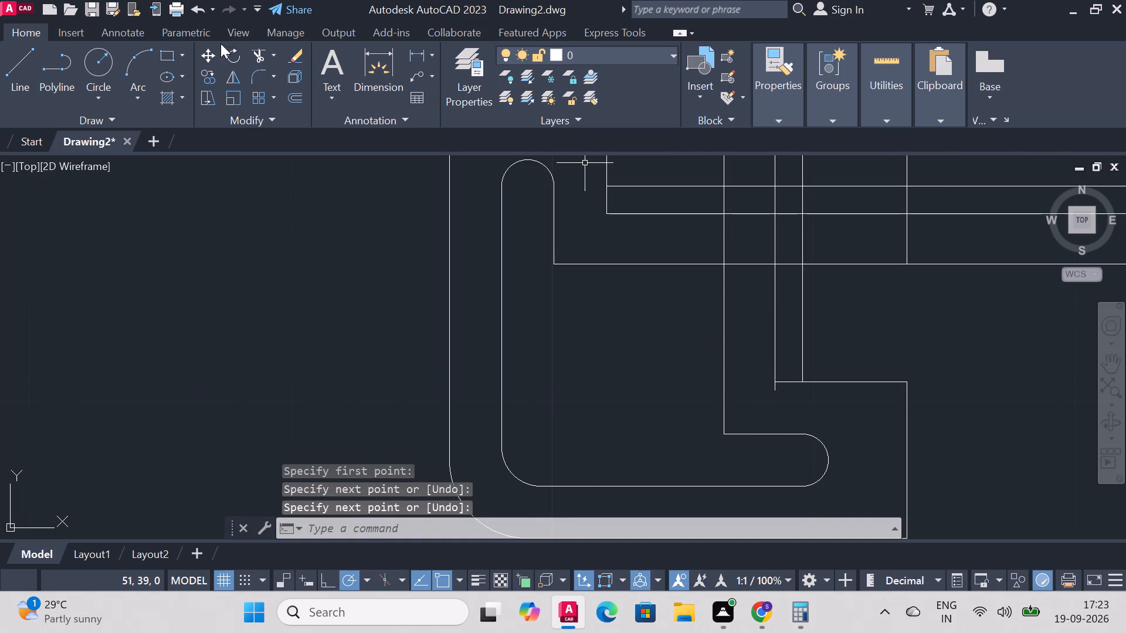
Trim the extended vertical line's overhang below the foot edge and the short horizontal segment beside it.
left_click(250, 55)
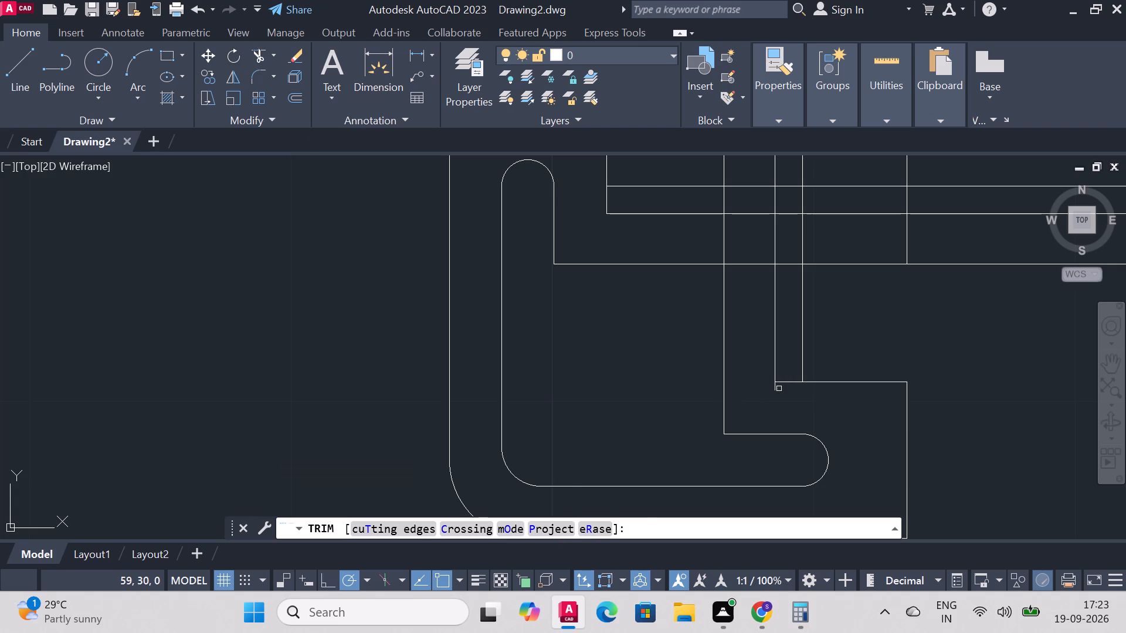
left_click(775, 389)
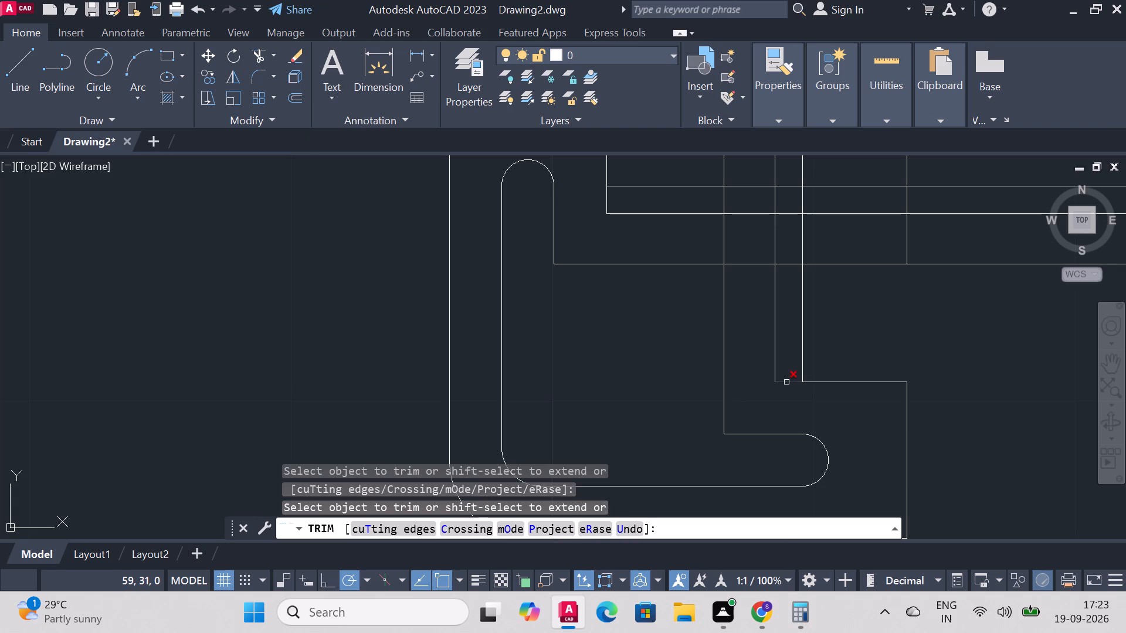
left_click(786, 382)
Redraw the short horizontal line joining the foot's upper inner corner to the lower end of the extended vertical line.
scroll(679, 364, "down", 1)
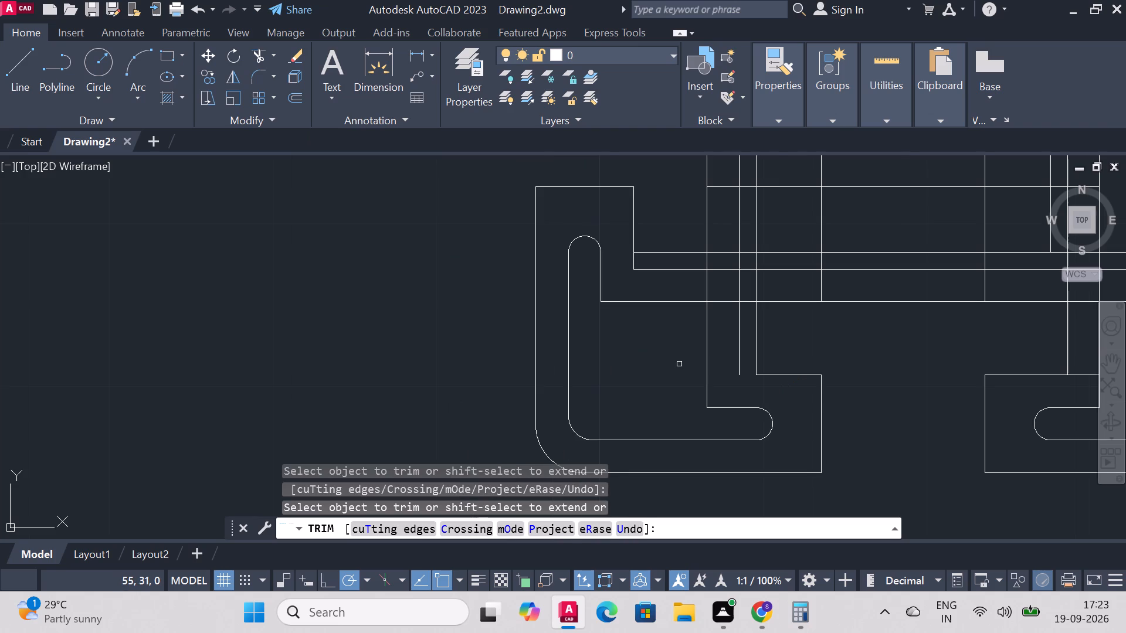
left_click(28, 64)
left_click(760, 376)
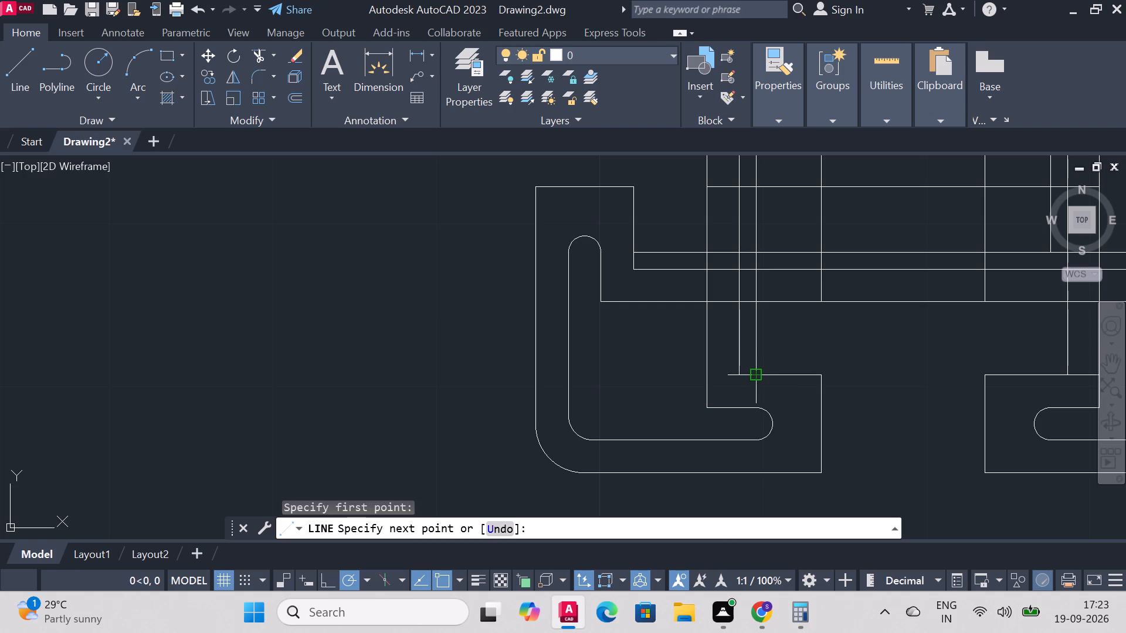
left_click(736, 377)
right_click(736, 377)
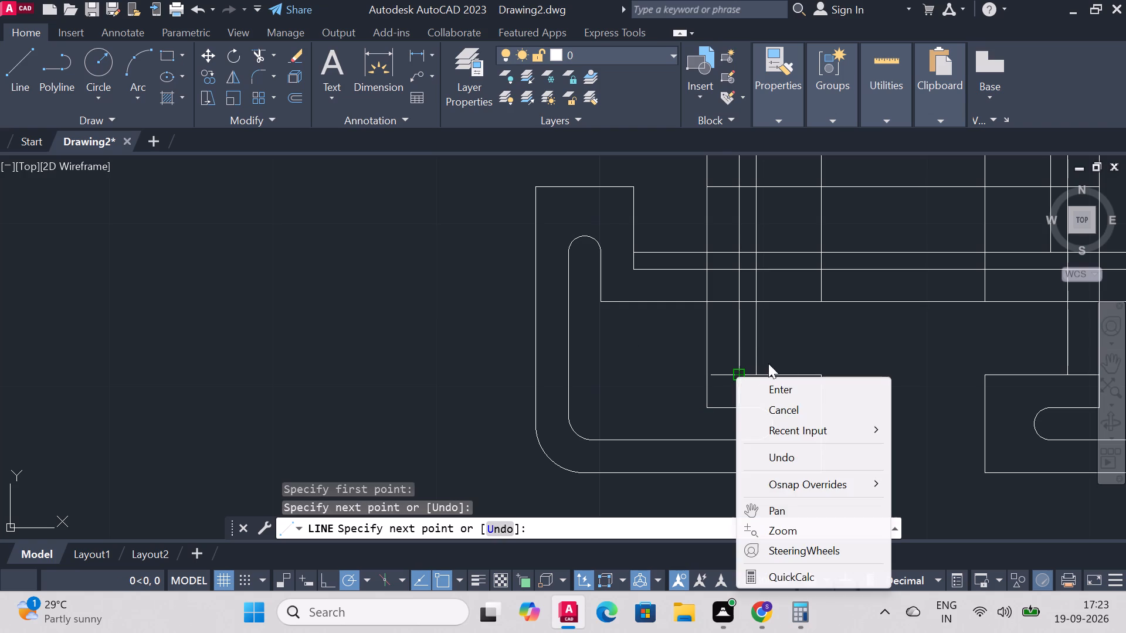
left_click(782, 384)
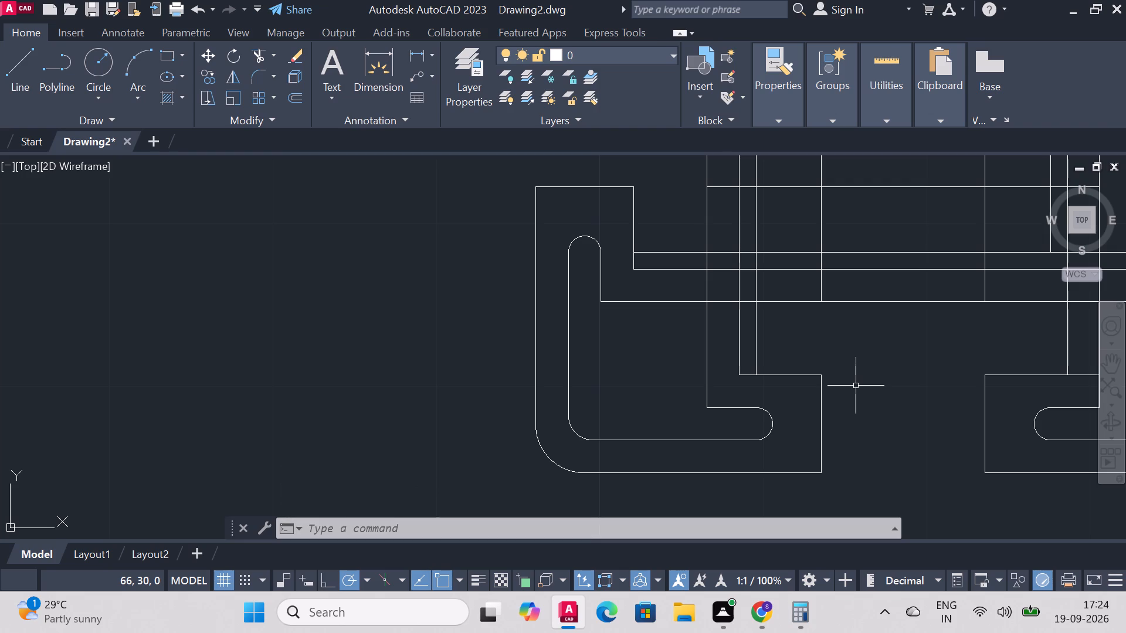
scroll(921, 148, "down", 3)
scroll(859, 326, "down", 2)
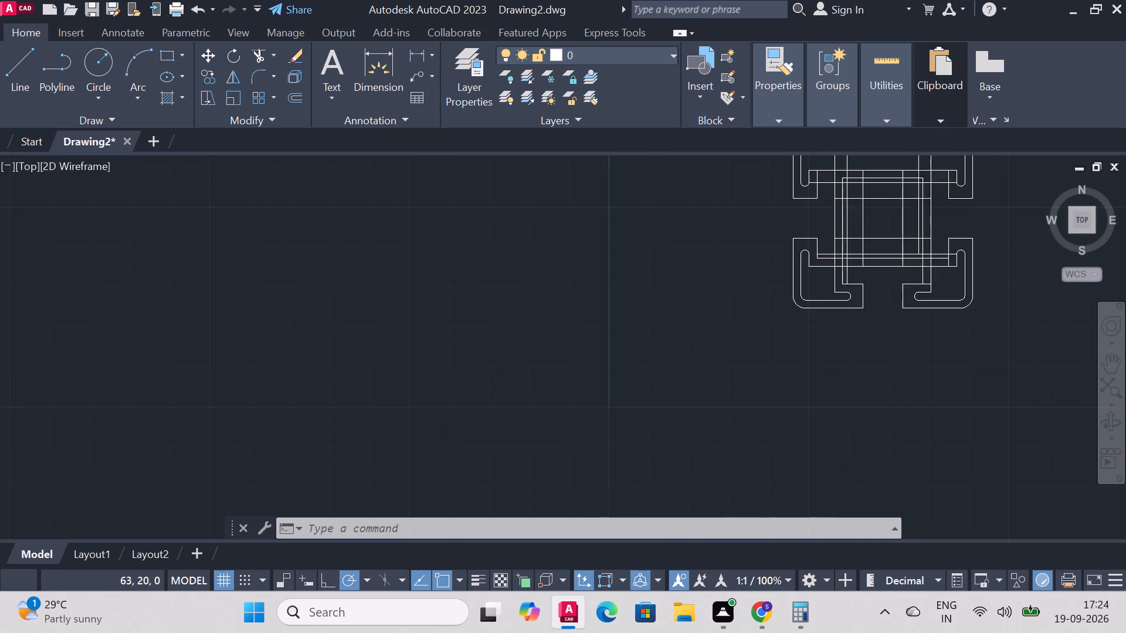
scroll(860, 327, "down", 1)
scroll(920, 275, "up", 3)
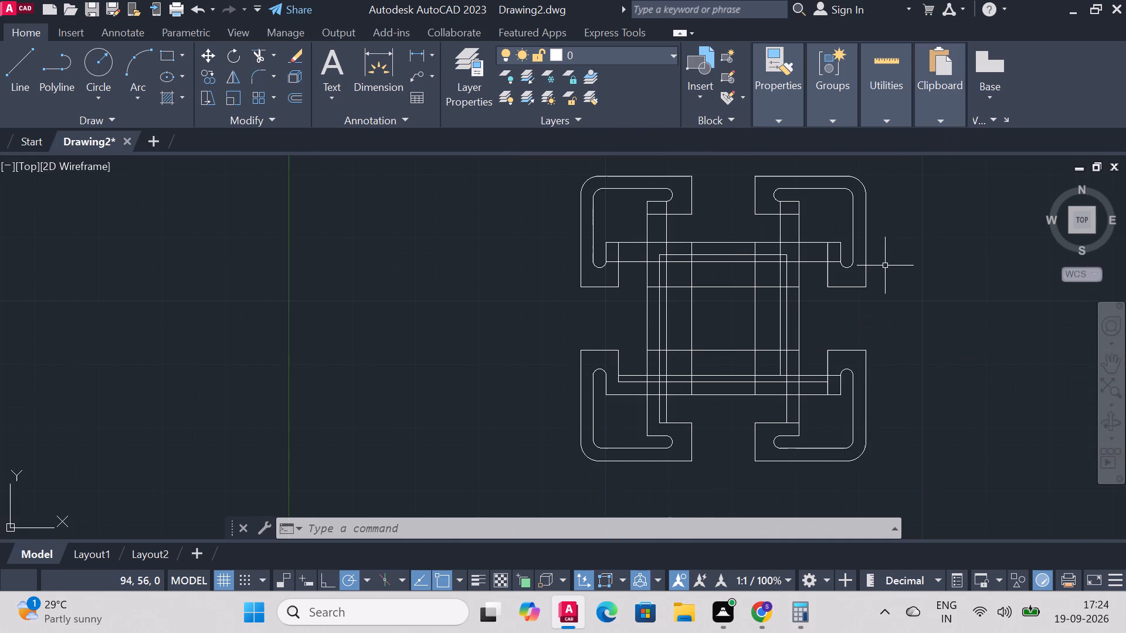
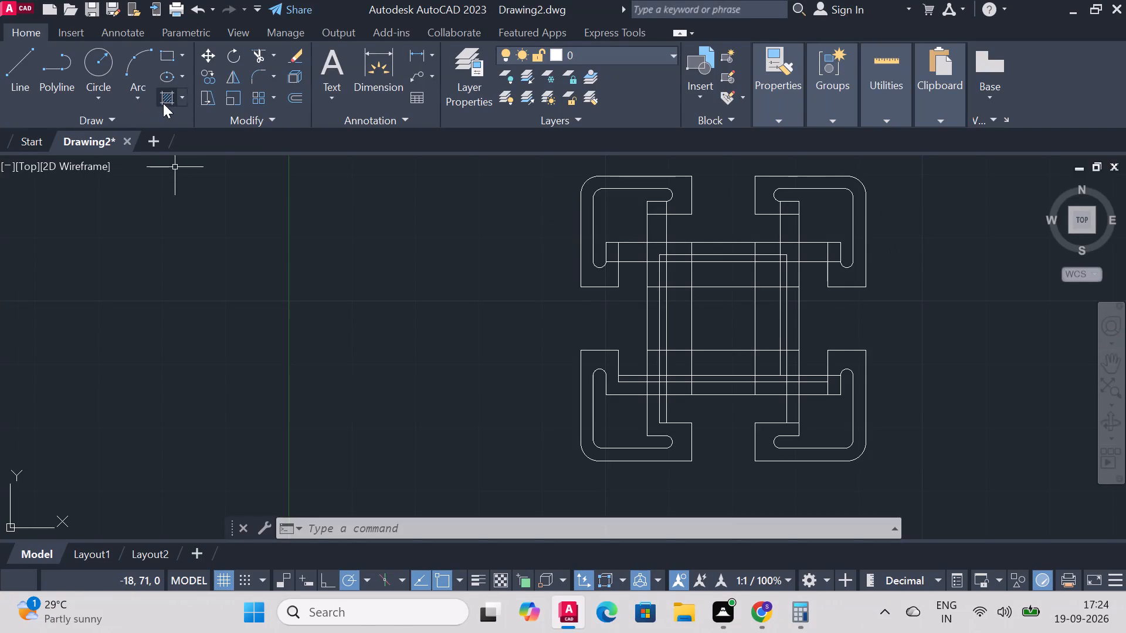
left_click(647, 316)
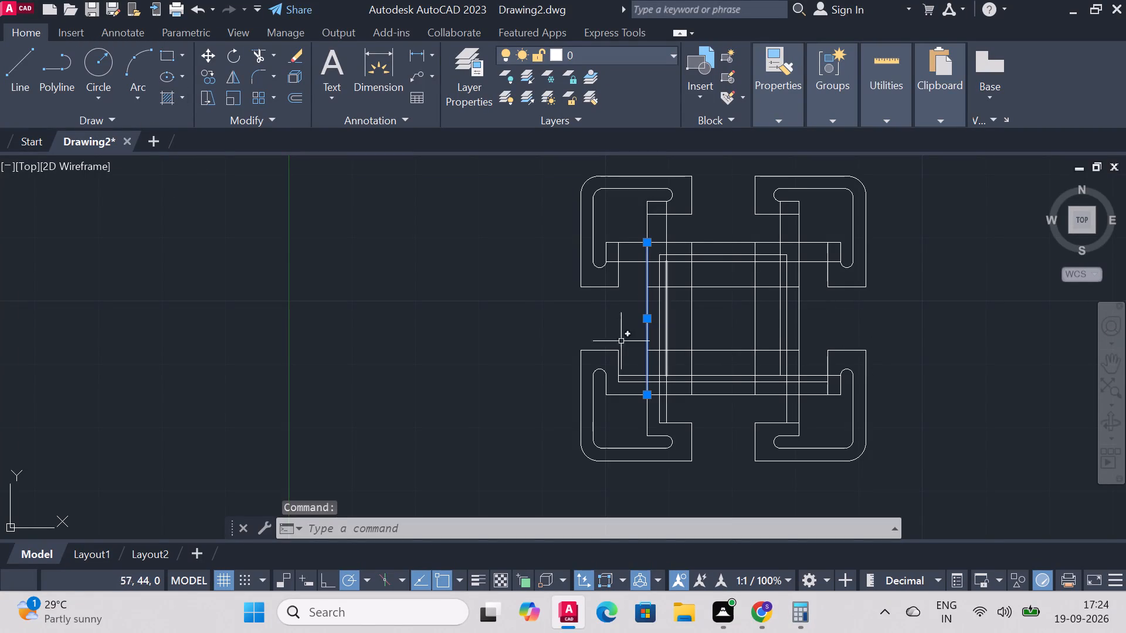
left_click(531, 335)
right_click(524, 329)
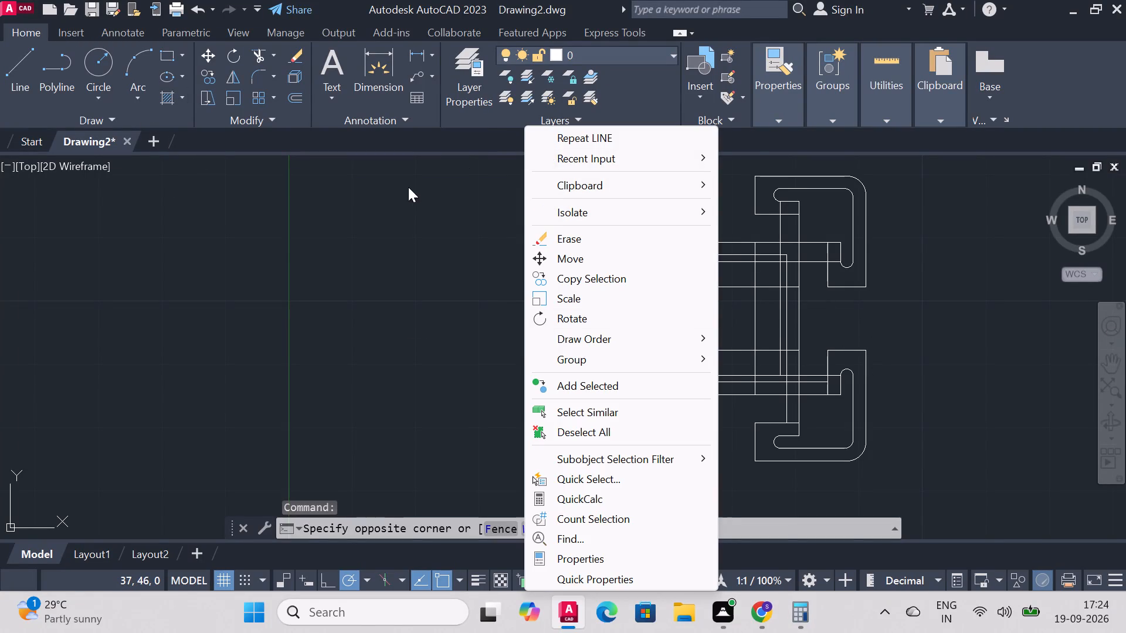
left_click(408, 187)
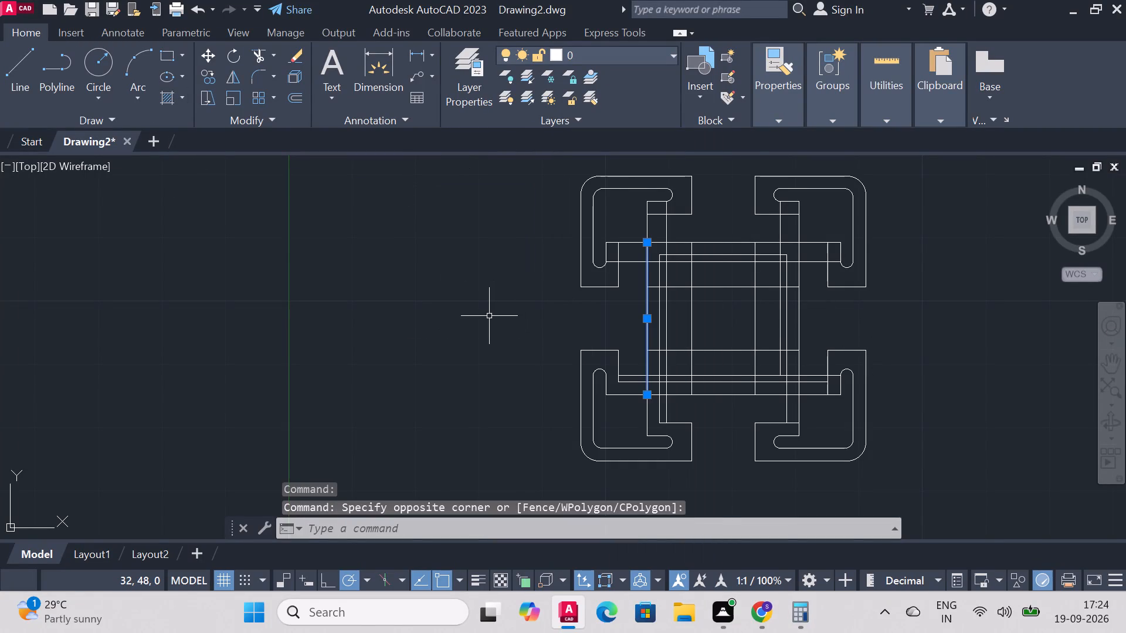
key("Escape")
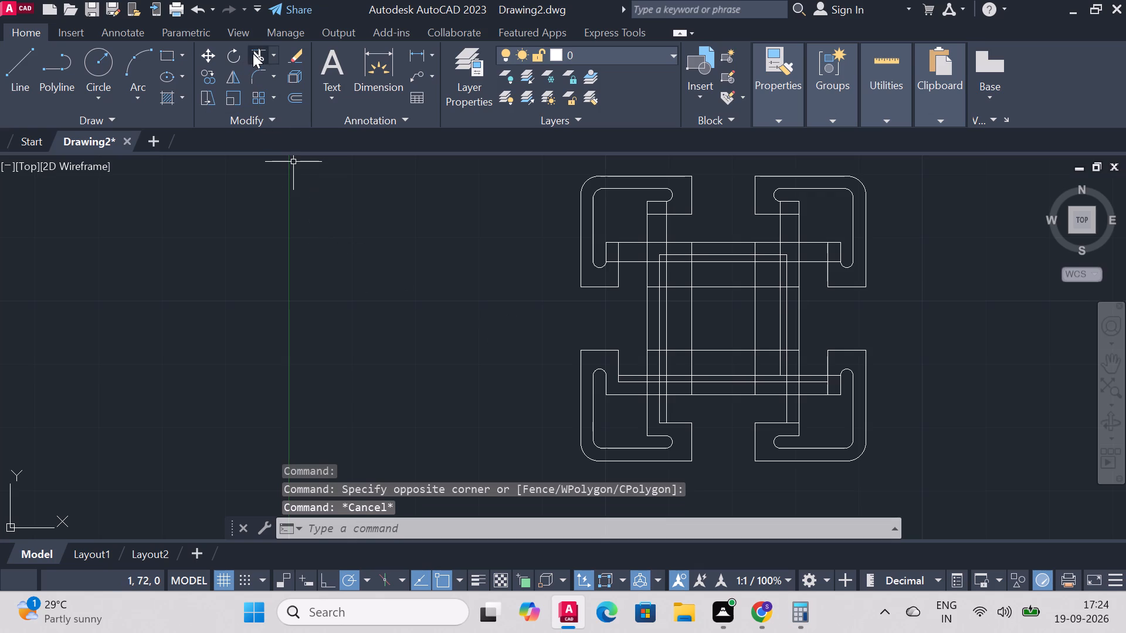
Trim the line segments bridging the central square and the surrounding outline along its lower edge and its right side.
left_click(253, 53)
scroll(541, 360, "up", 1)
left_click_drag(688, 358, 688, 365)
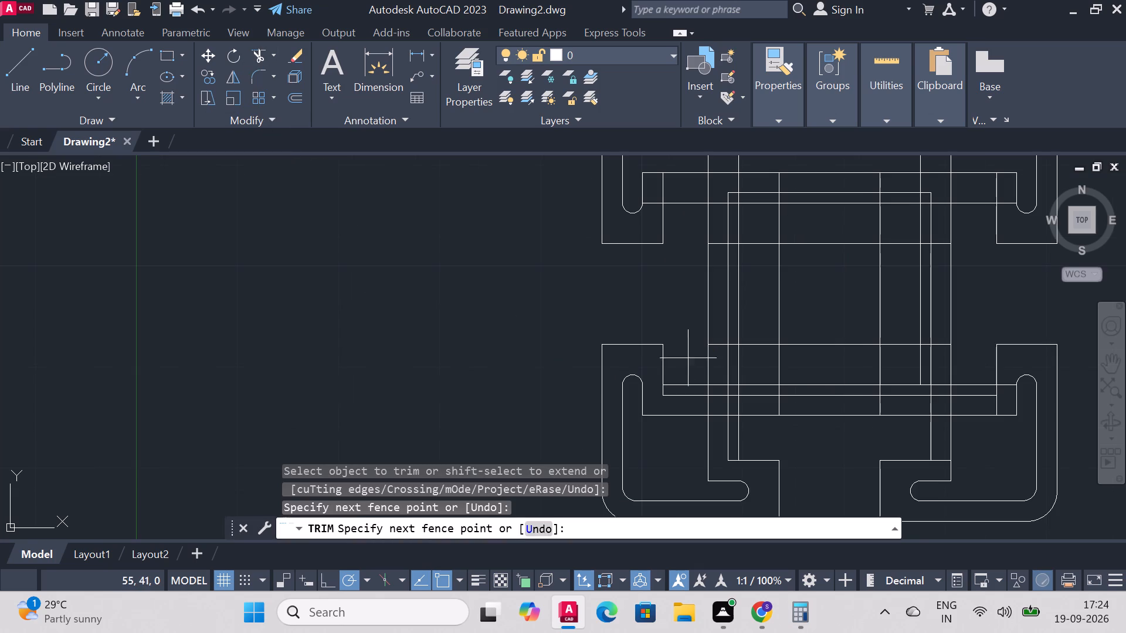
left_click_drag(688, 365, 815, 389)
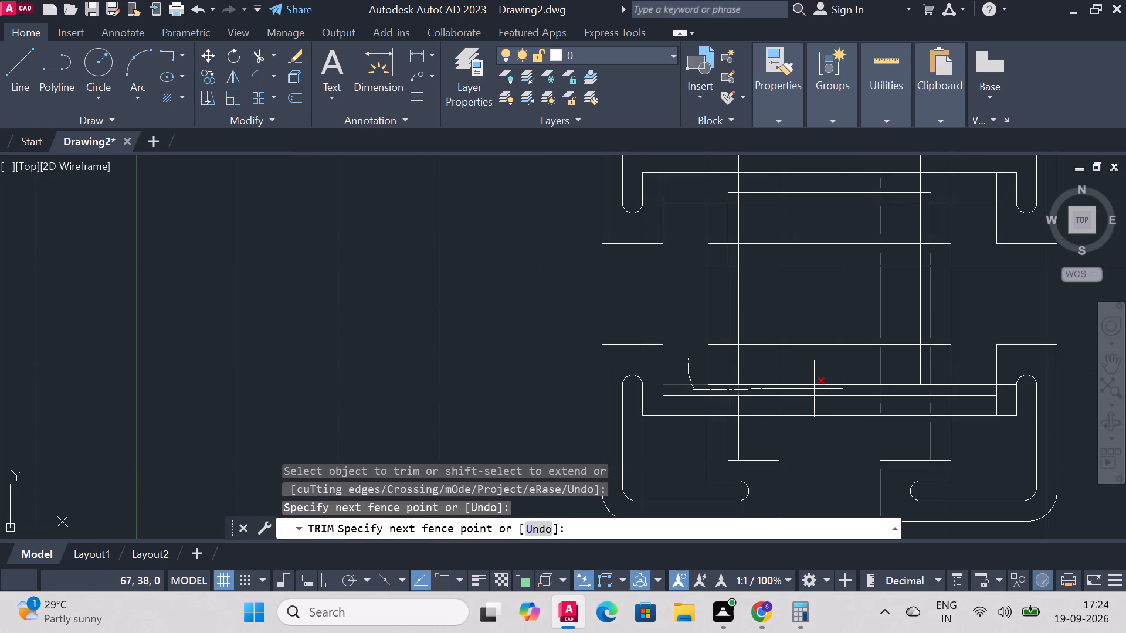
left_click_drag(815, 389, 925, 390)
left_click_drag(925, 390, 944, 268)
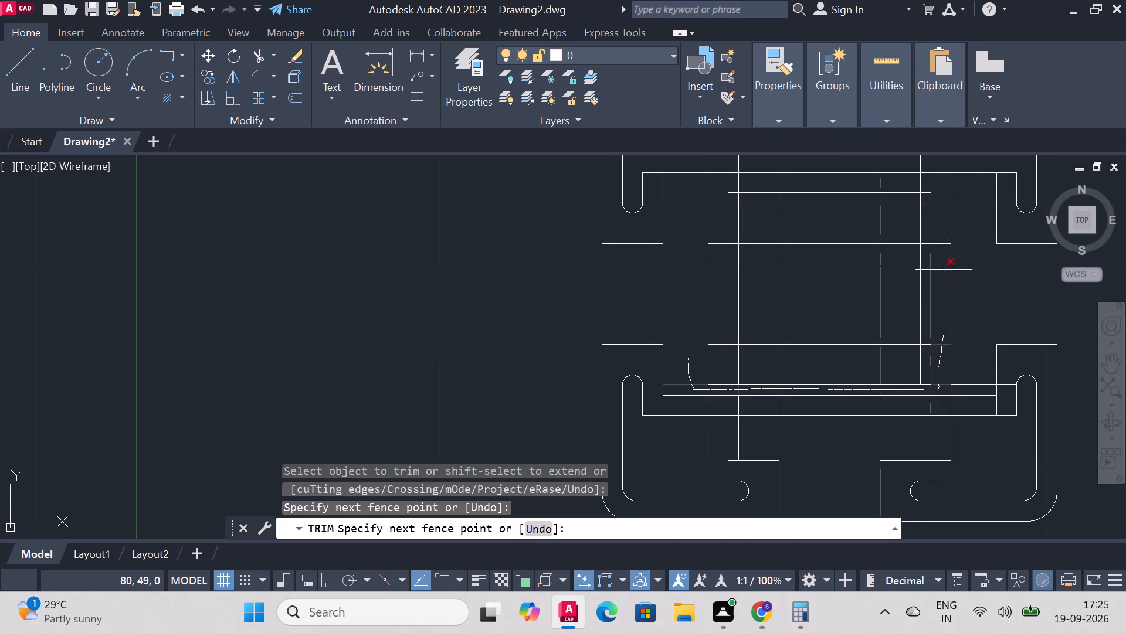
left_click_drag(944, 268, 936, 182)
Trim the segments between the upper rail and the central square, including the rail's piece across the right post and its lower-left link.
scroll(913, 362, "down", 1)
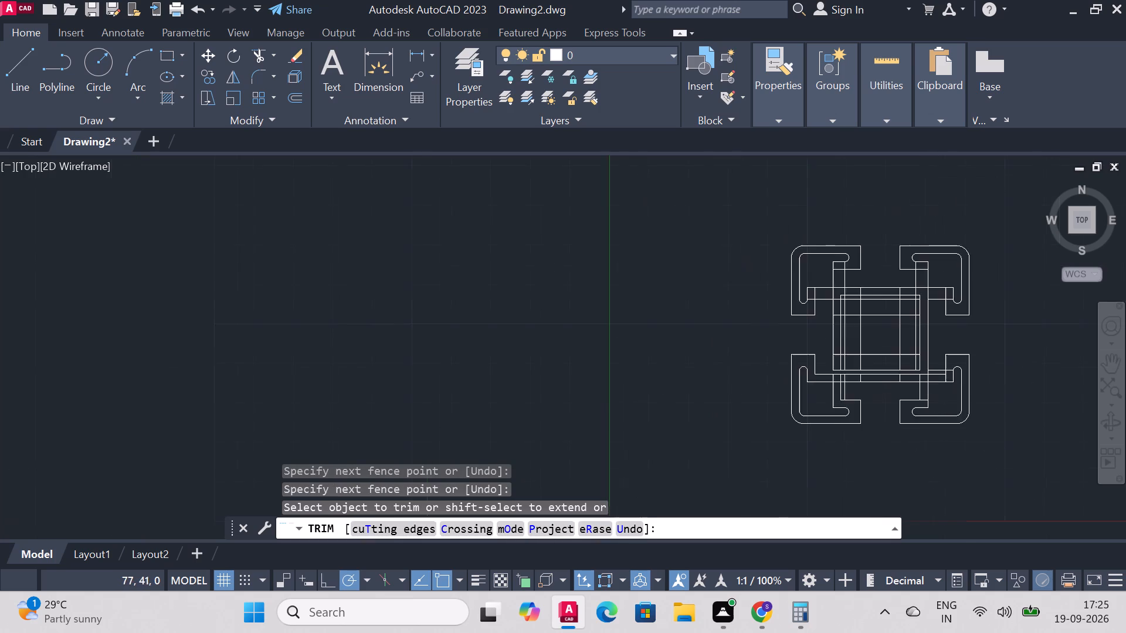
scroll(913, 362, "down", 1)
scroll(887, 277, "up", 2)
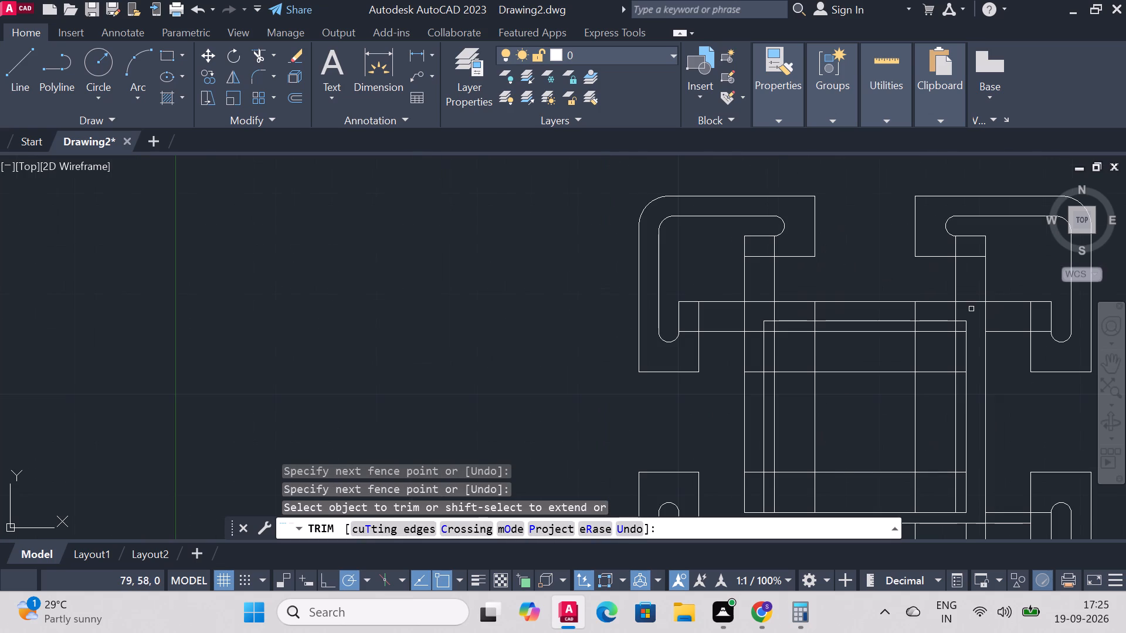
left_click_drag(971, 304, 871, 311)
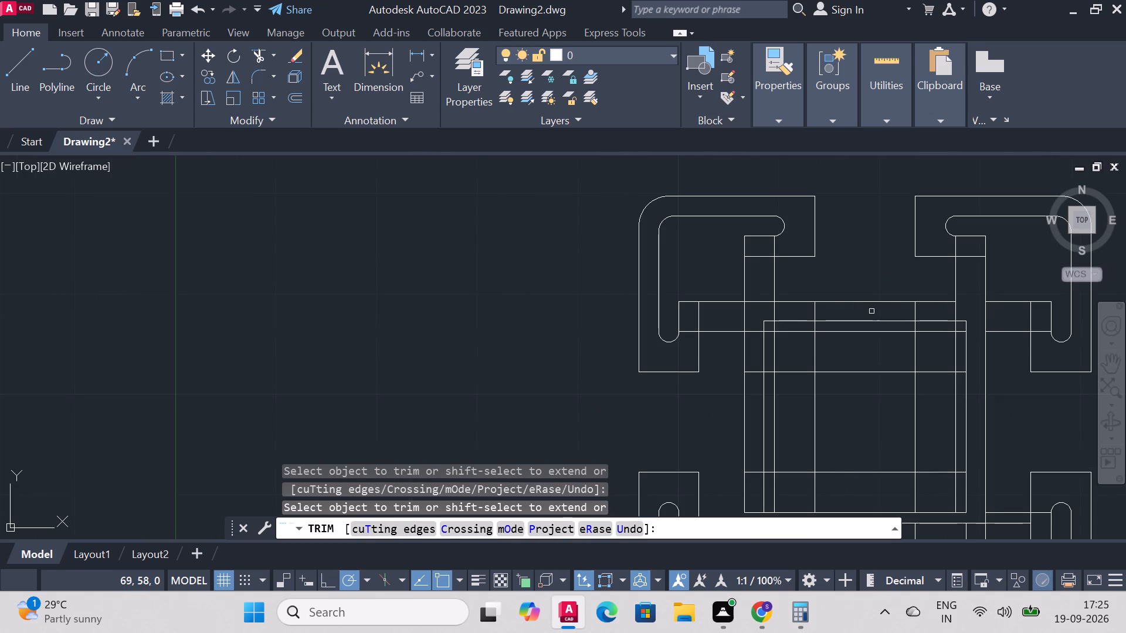
left_click_drag(871, 311, 950, 312)
left_click_drag(969, 312, 897, 312)
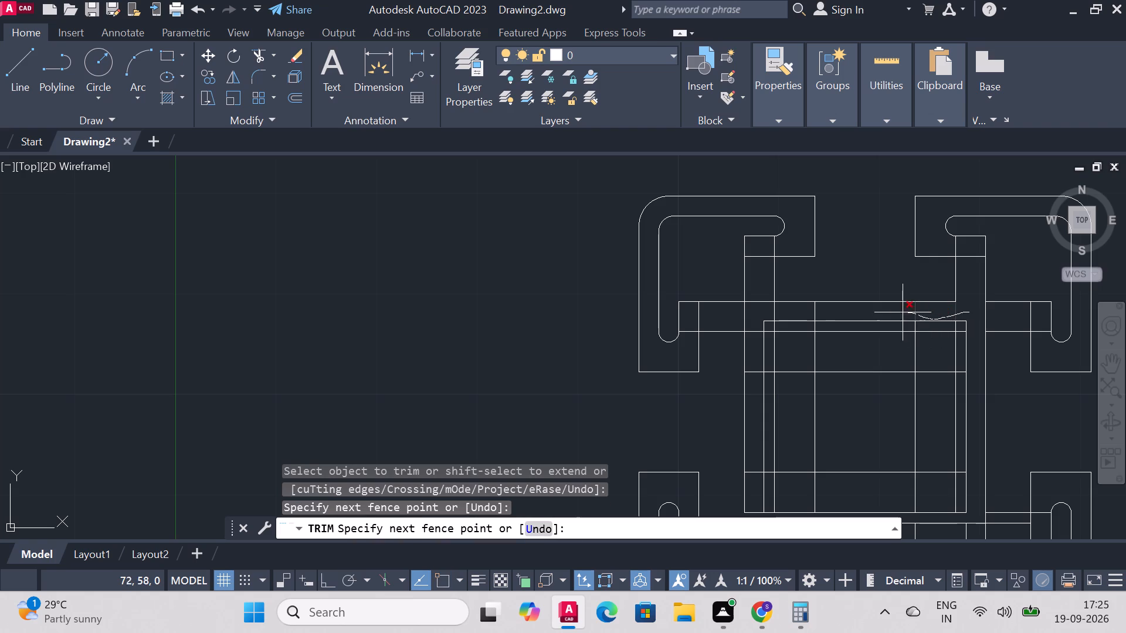
left_click_drag(897, 312, 720, 318)
left_click_drag(720, 318, 720, 351)
scroll(825, 414, "down", 2)
scroll(856, 471, "down", 1)
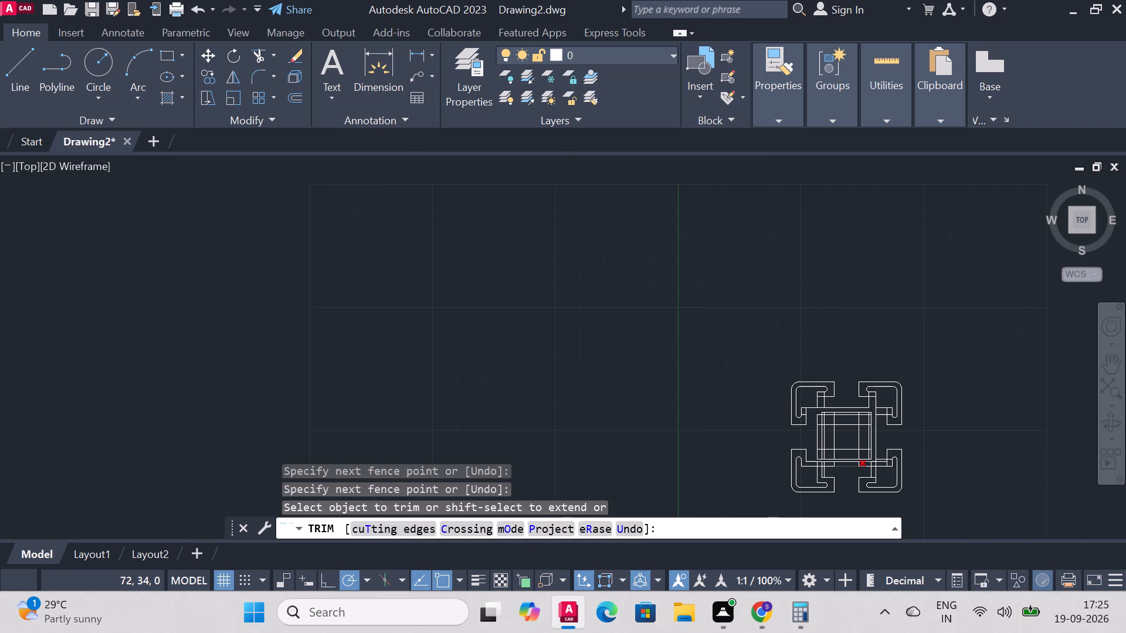
scroll(873, 480, "up", 3)
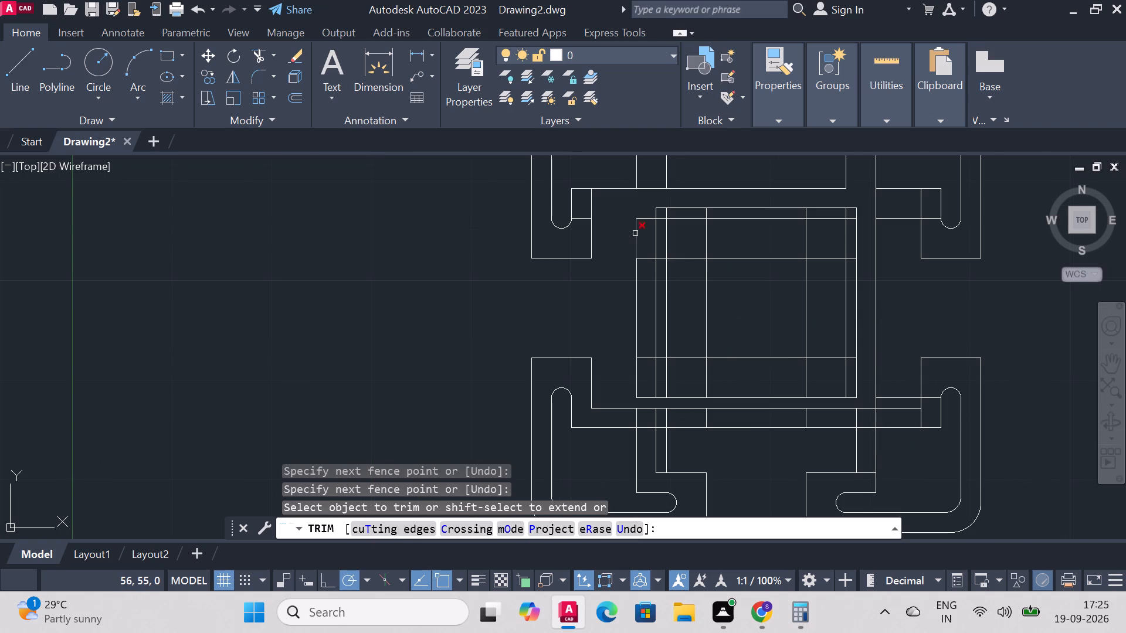
right_click(531, 305)
left_click(569, 313)
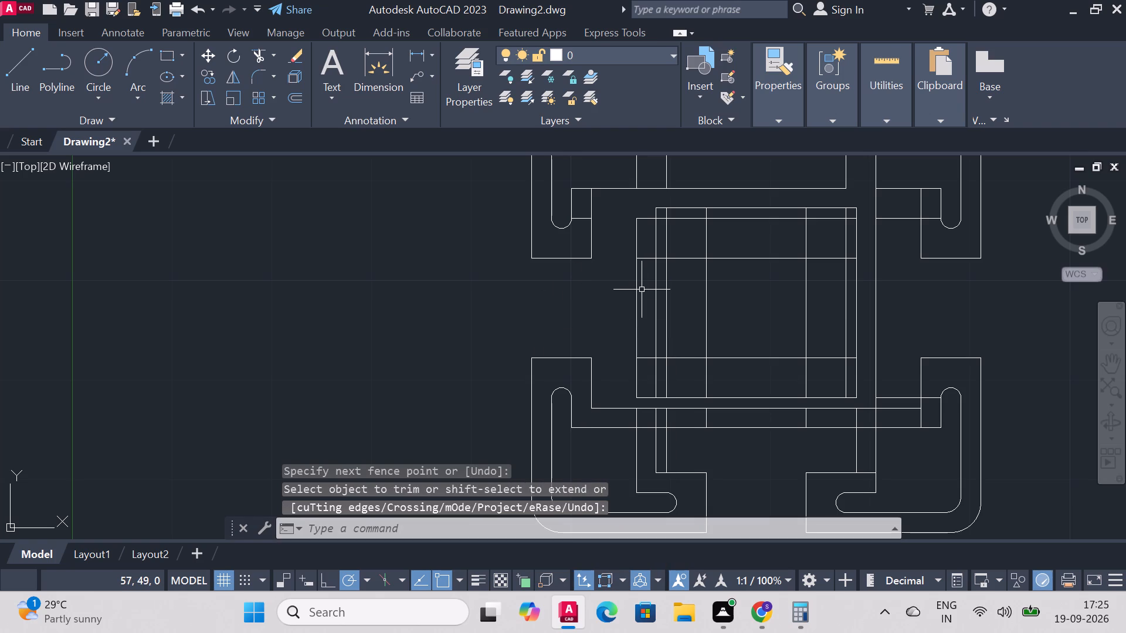
Erase the seven long vertical and four horizontal lines forming the overlapping rectangles in the central square.
left_click(638, 290)
left_click(656, 290)
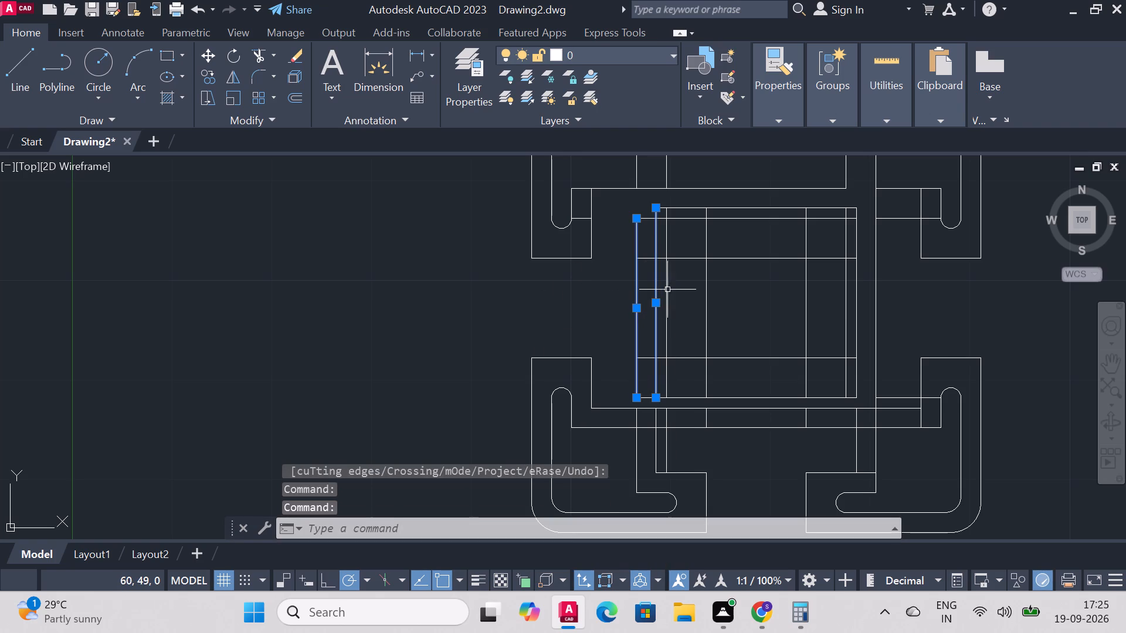
left_click(669, 290)
left_click(708, 291)
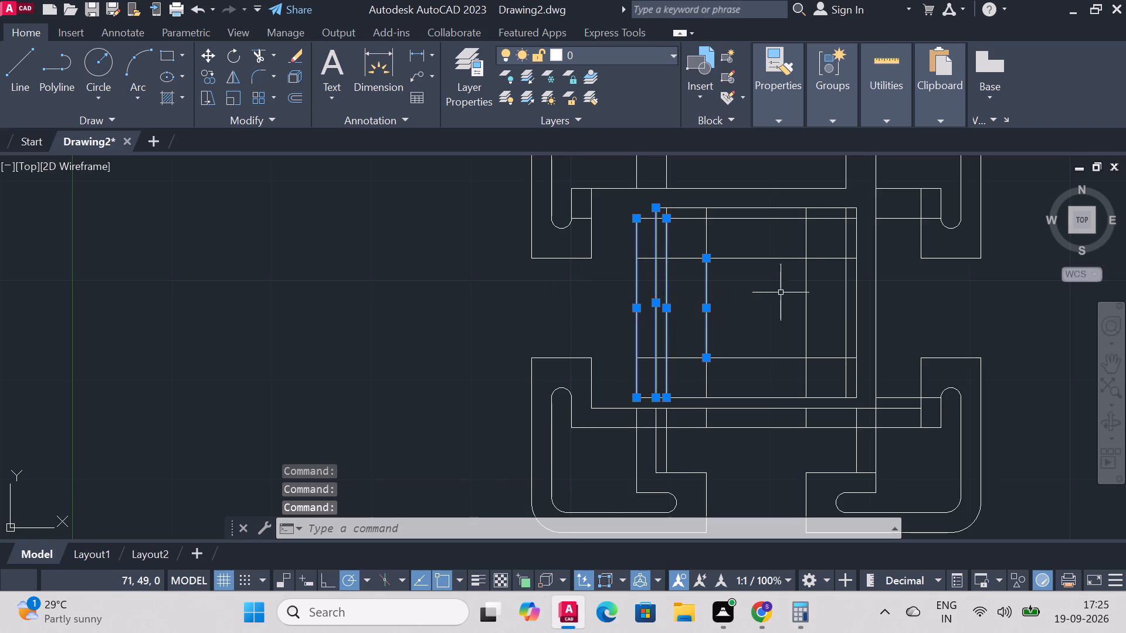
left_click(805, 298)
left_click(841, 299)
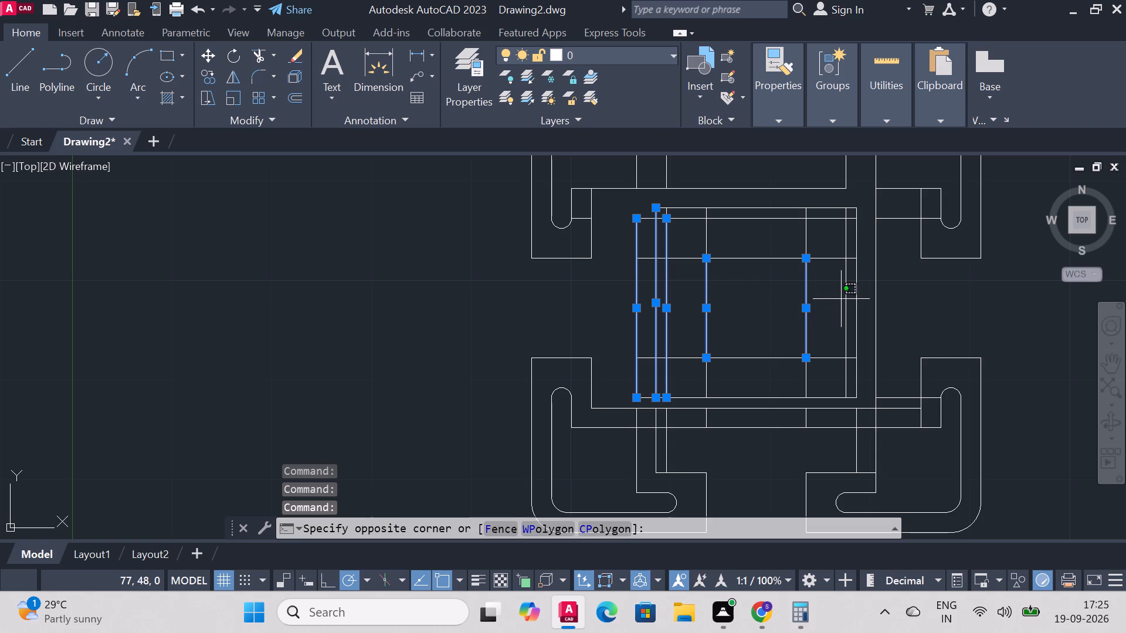
left_click(844, 299)
left_click(849, 298)
left_click(844, 299)
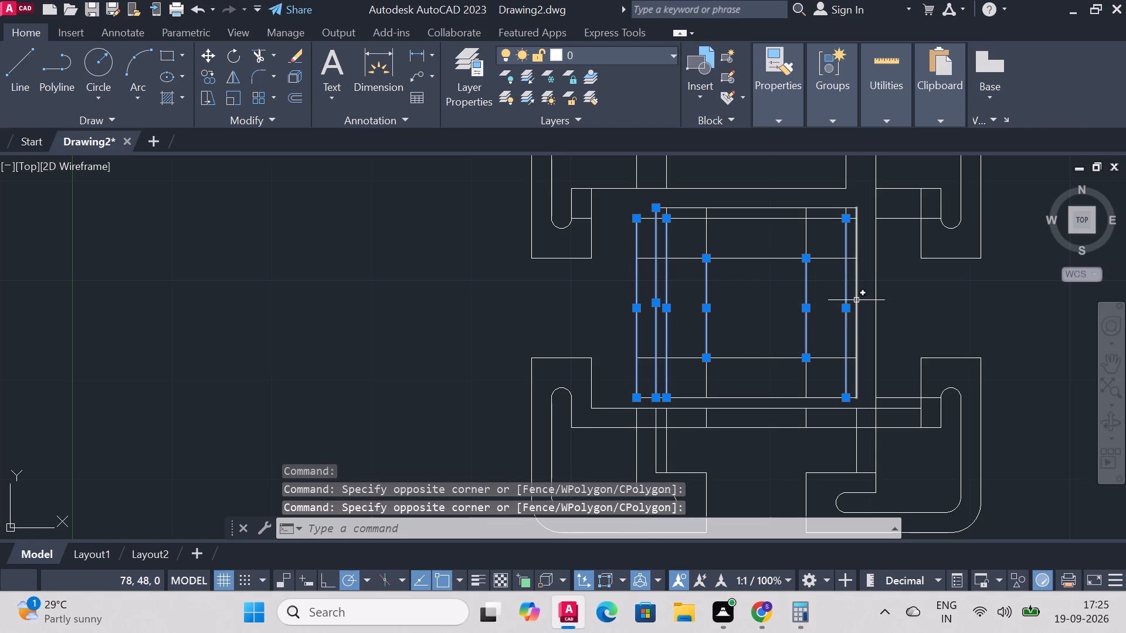
left_click(855, 294)
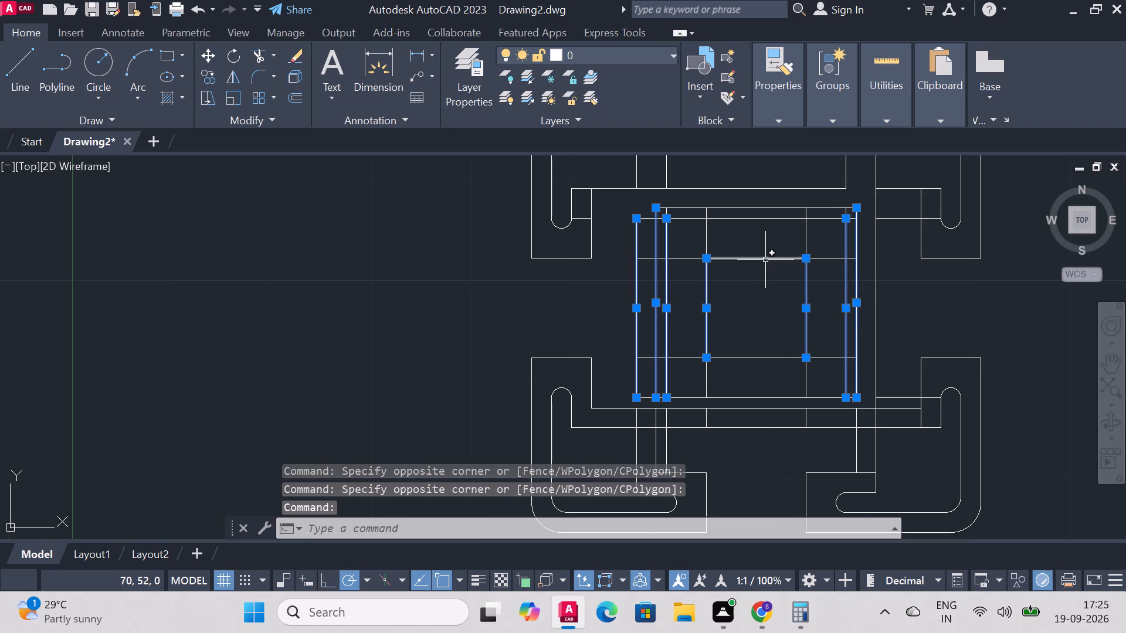
left_click(765, 260)
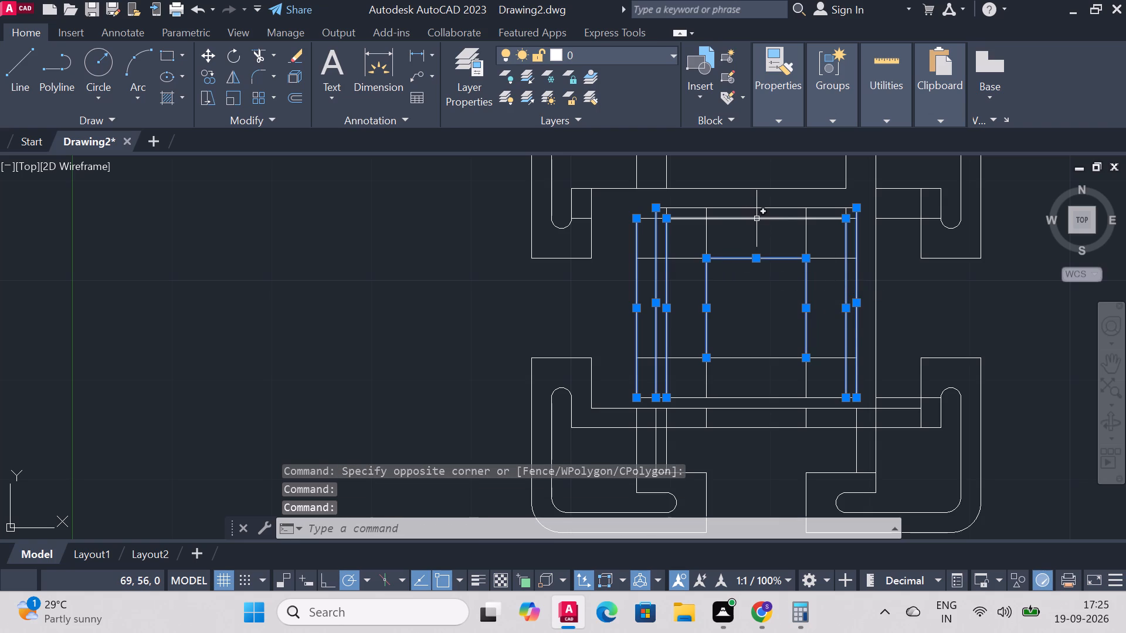
left_click(757, 219)
left_click(749, 209)
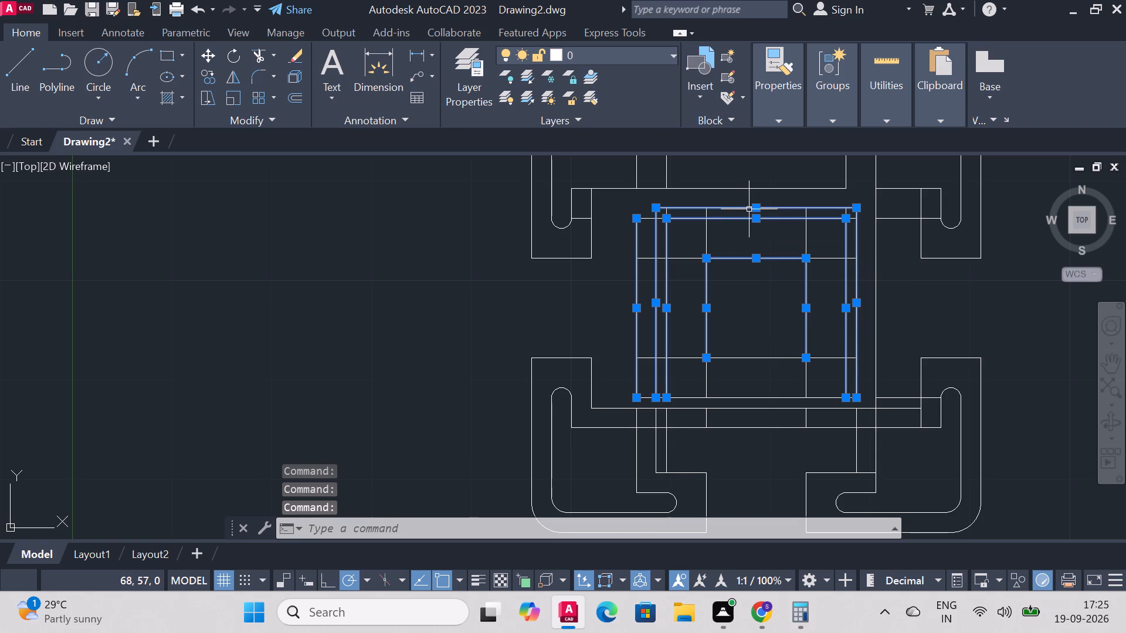
left_click(734, 397)
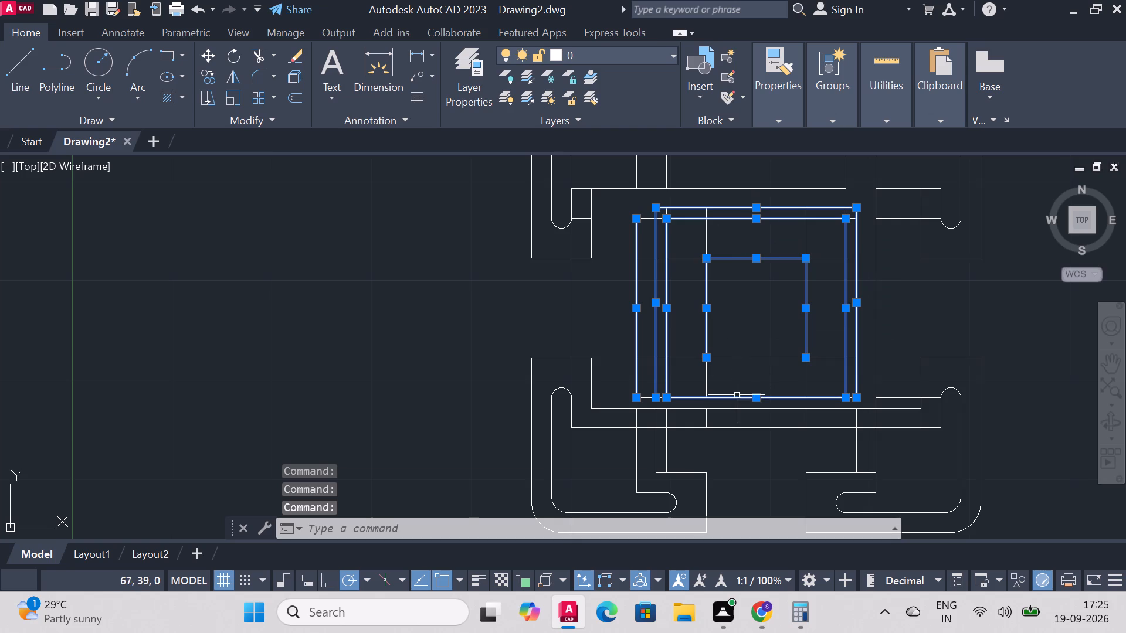
key("Delete")
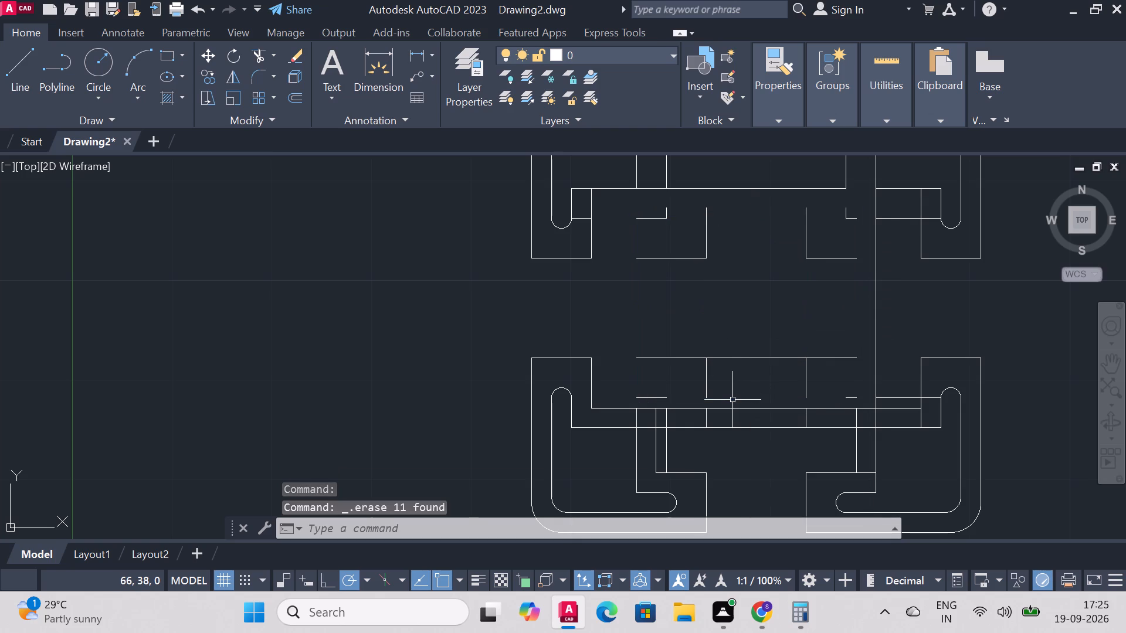
Erase fourteen leftover horizontal and vertical segments inside the central opening, near the upper and lower rails.
left_click(657, 219)
left_click(669, 258)
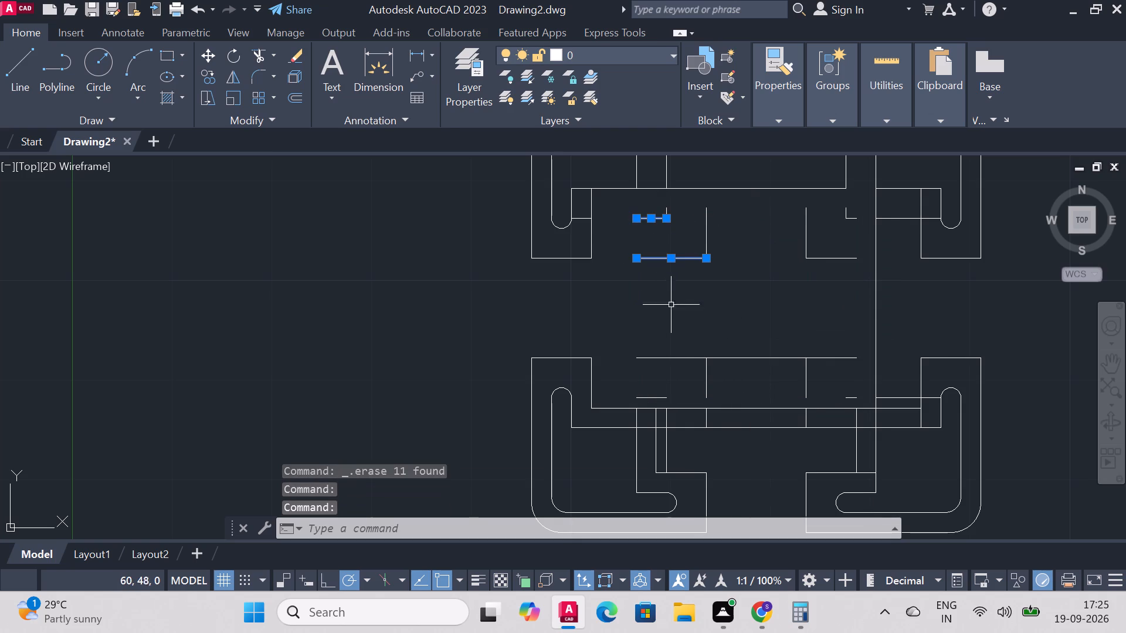
left_click(663, 358)
left_click(659, 400)
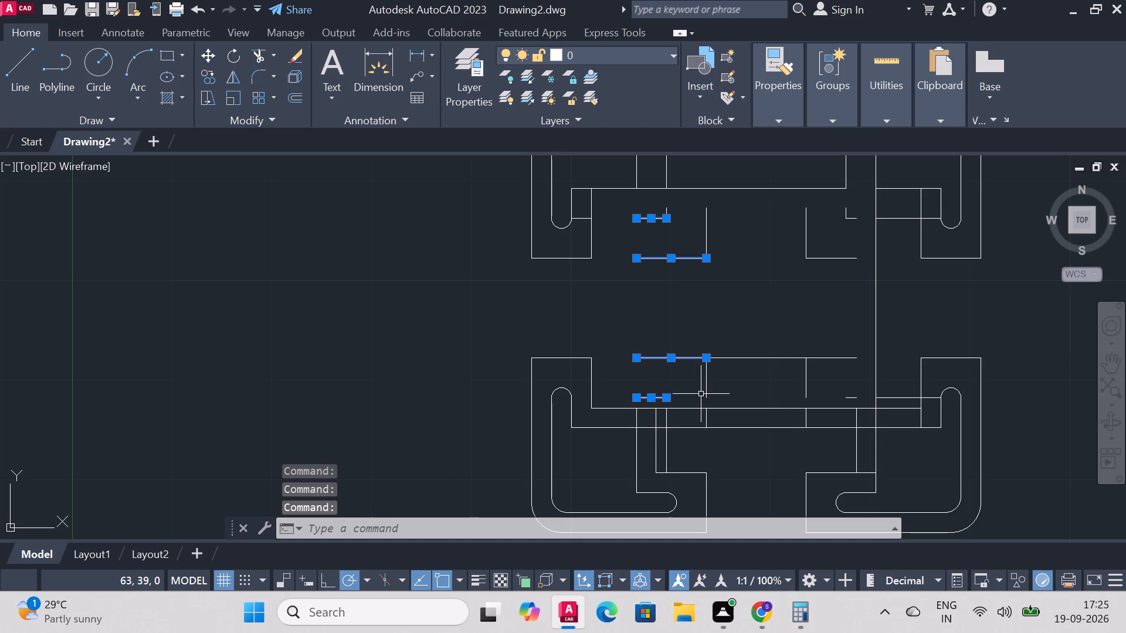
left_click(704, 380)
left_click(747, 360)
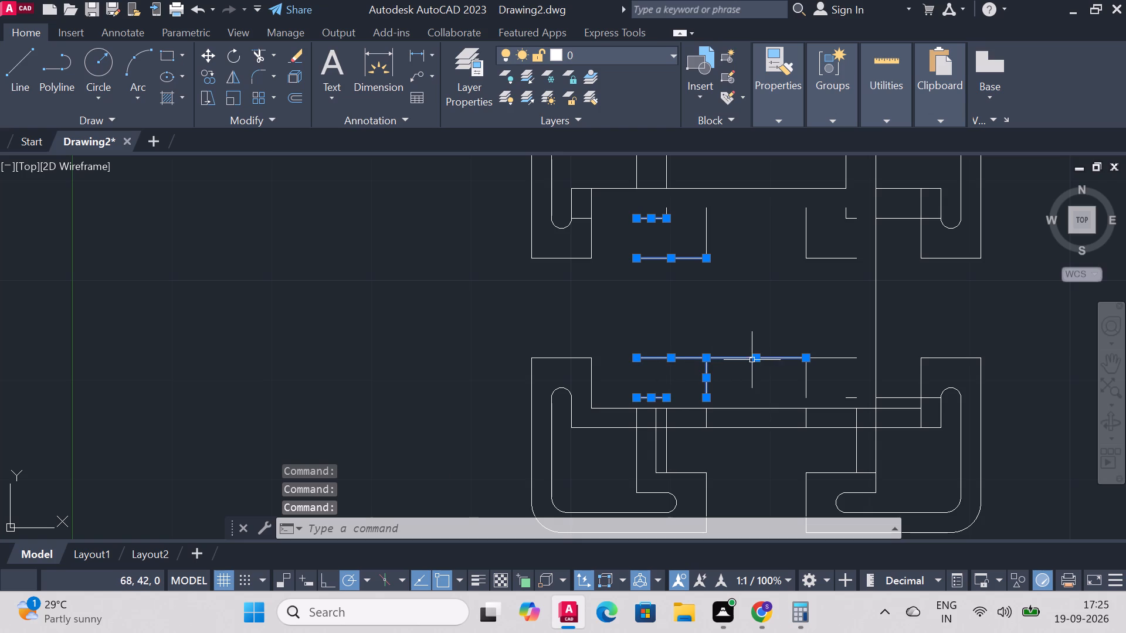
left_click(808, 373)
left_click(834, 363)
left_click(837, 358)
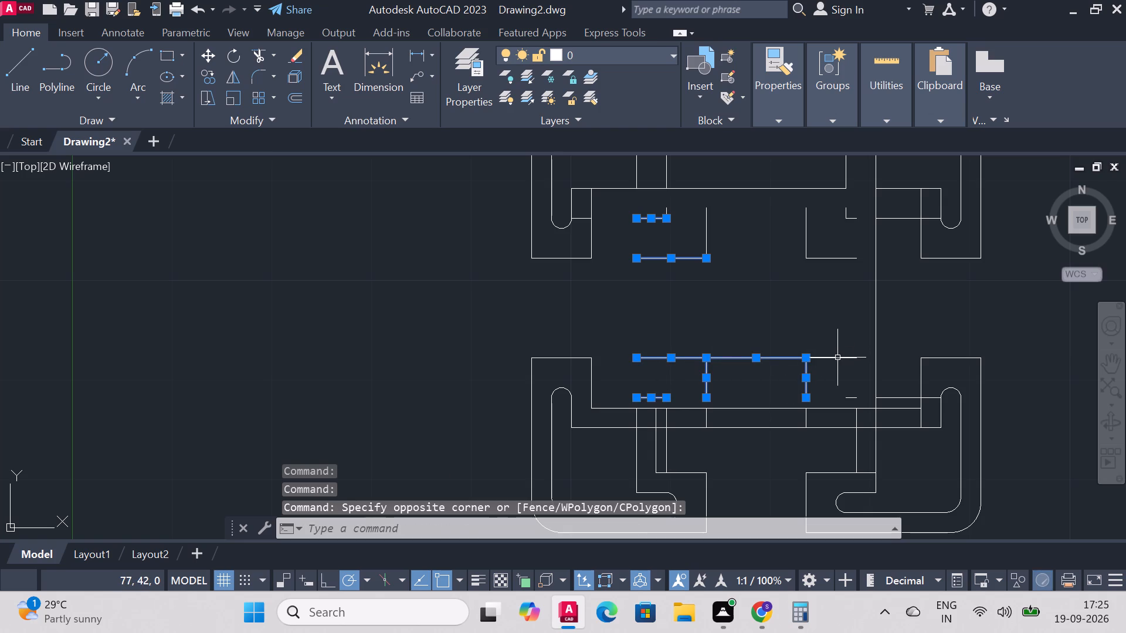
left_click(857, 398)
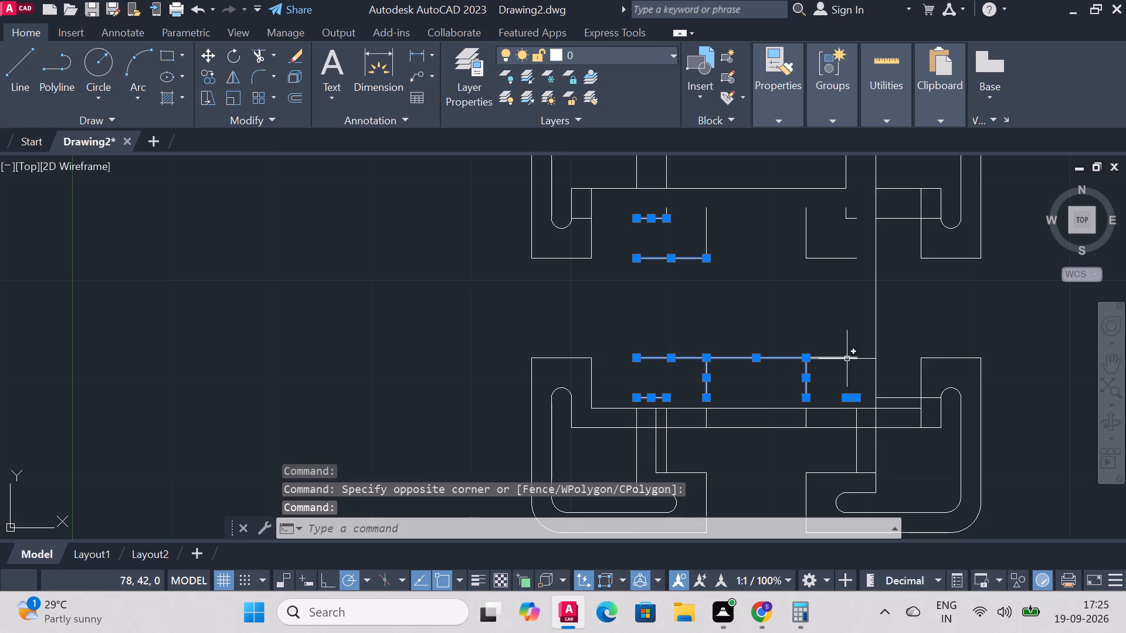
left_click(846, 361)
left_click(844, 359)
left_click(844, 358)
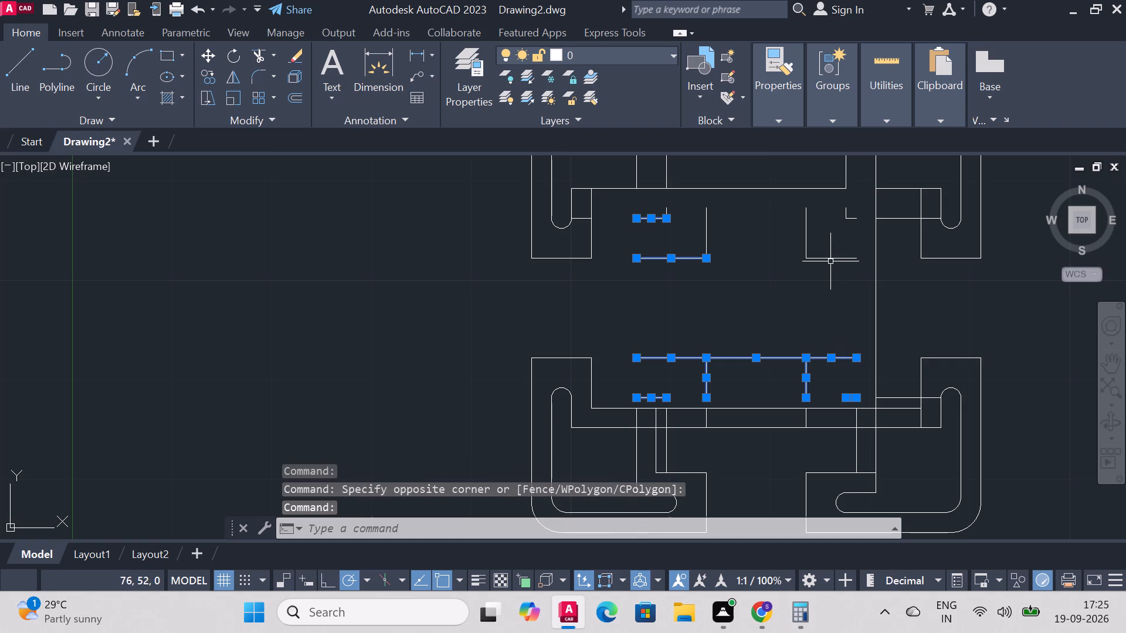
left_click(830, 259)
left_click(808, 237)
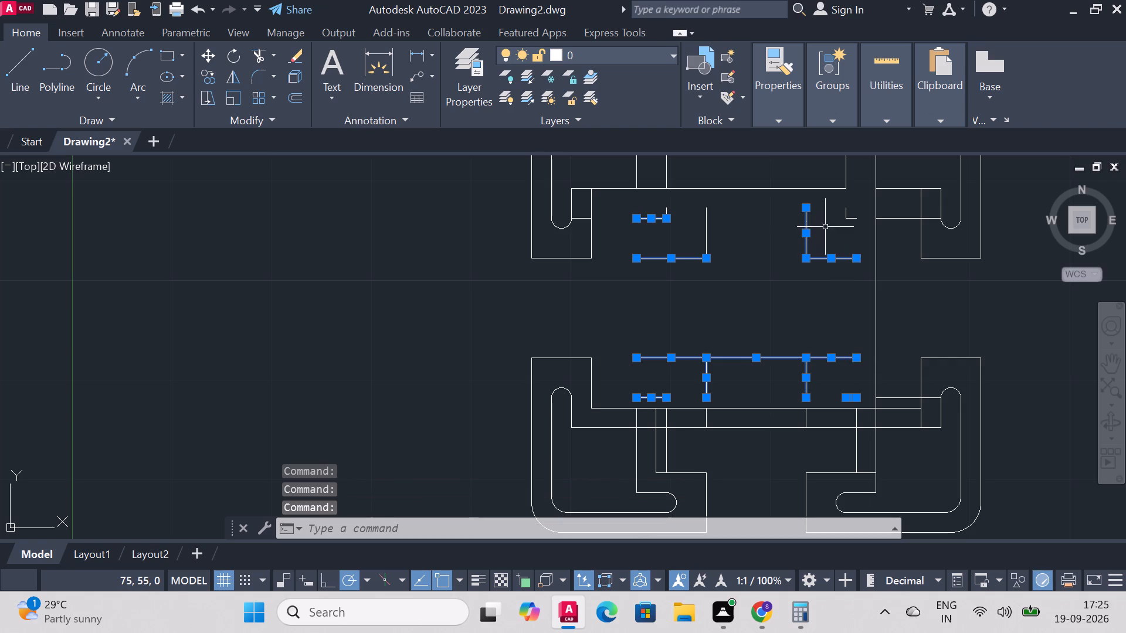
left_click(852, 220)
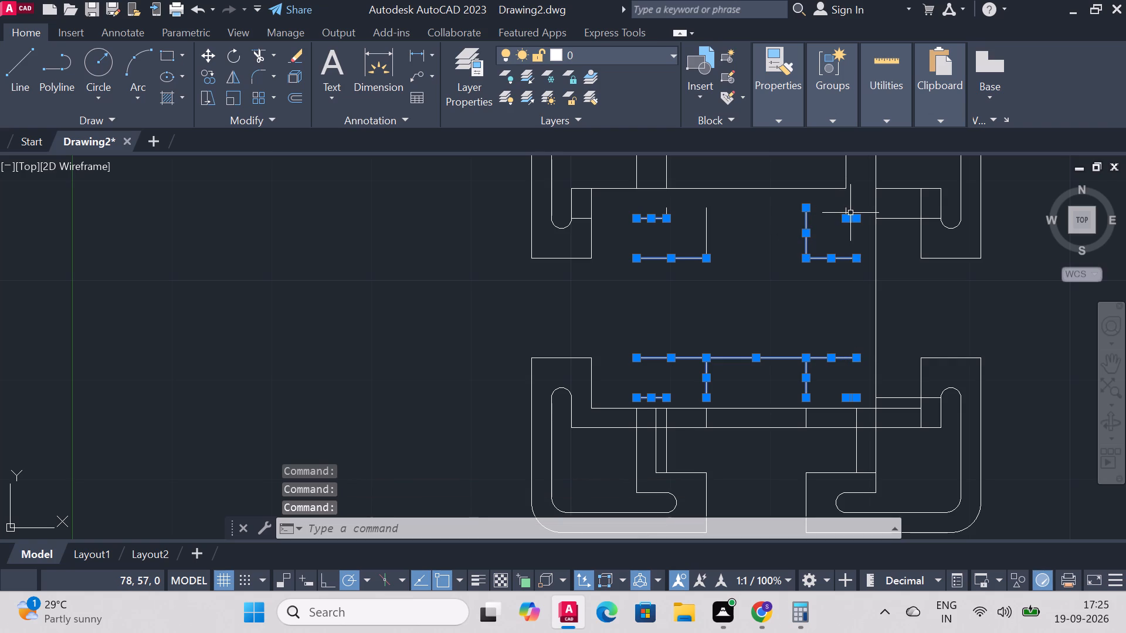
left_click(847, 213)
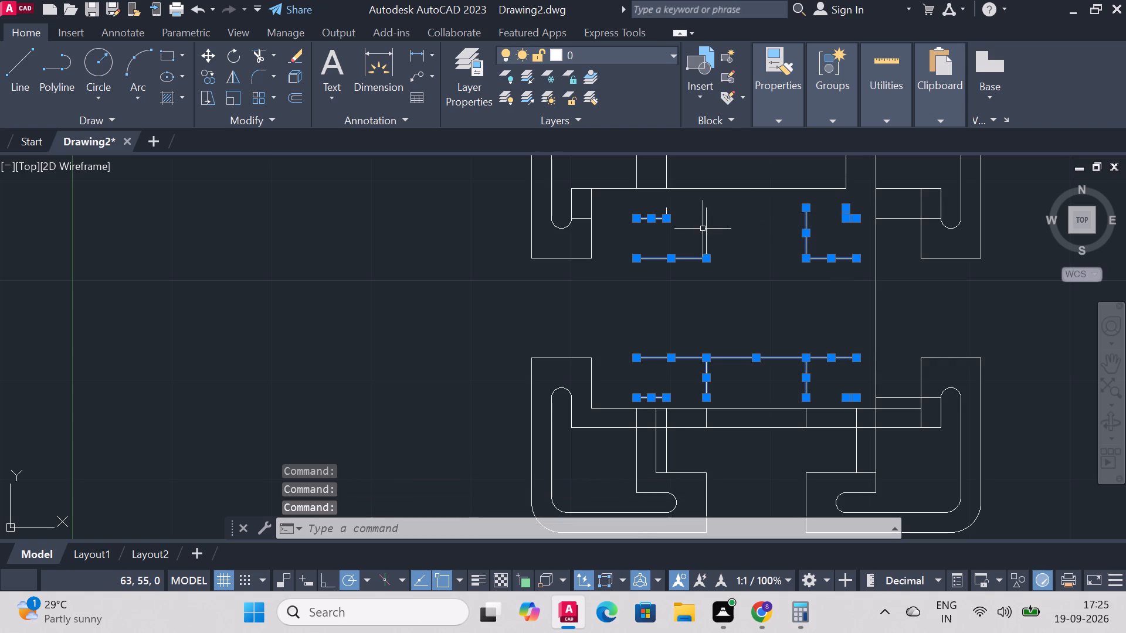
left_click(707, 229)
key("Delete")
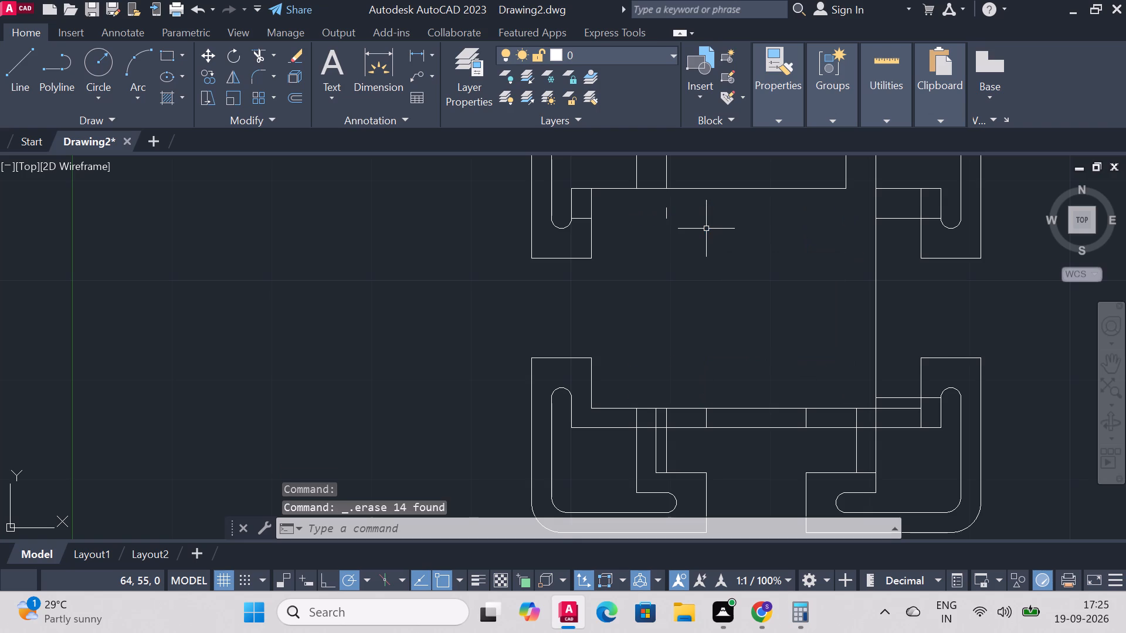
Erase the short leftover vertical segment hanging just below the upper rail.
left_click(667, 213)
key("Delete")
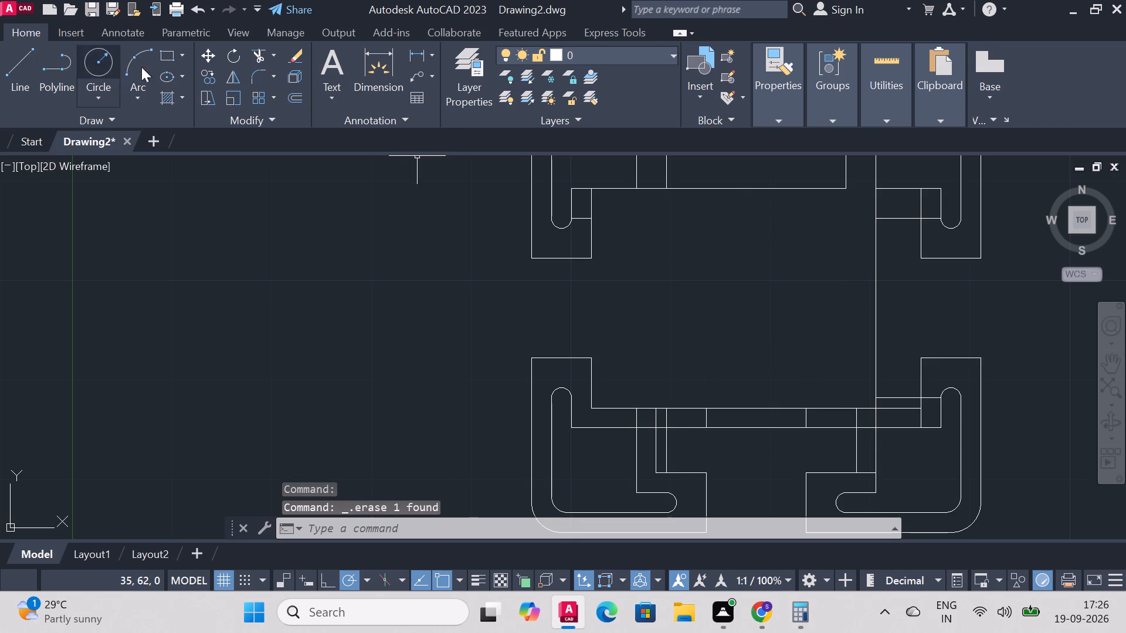
Trim the two horizontal lines spanning the gap between the lower brackets, along with the two short vertical pieces between them.
left_click(256, 57)
left_click_drag(680, 383, 719, 453)
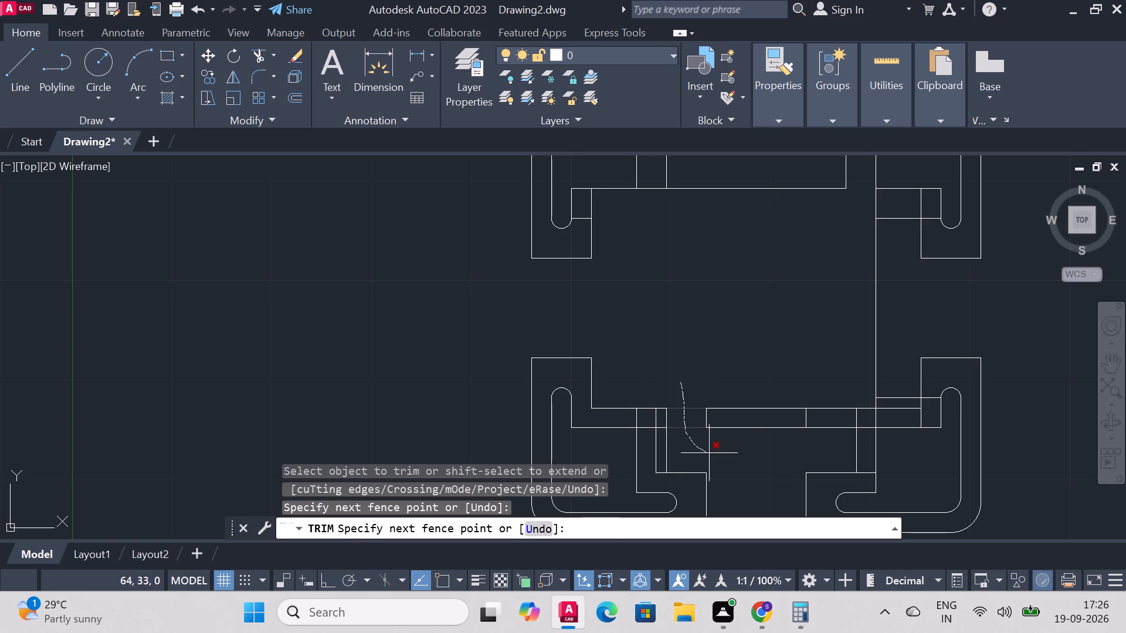
left_click_drag(719, 453, 745, 428)
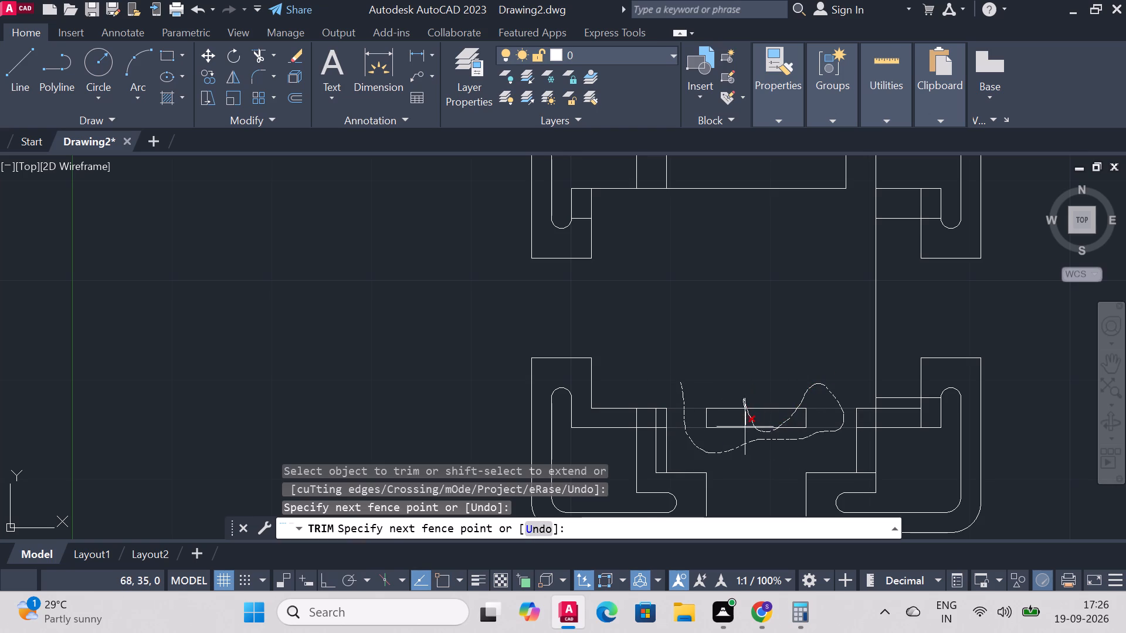
left_click_drag(745, 428, 744, 428)
left_click(706, 417)
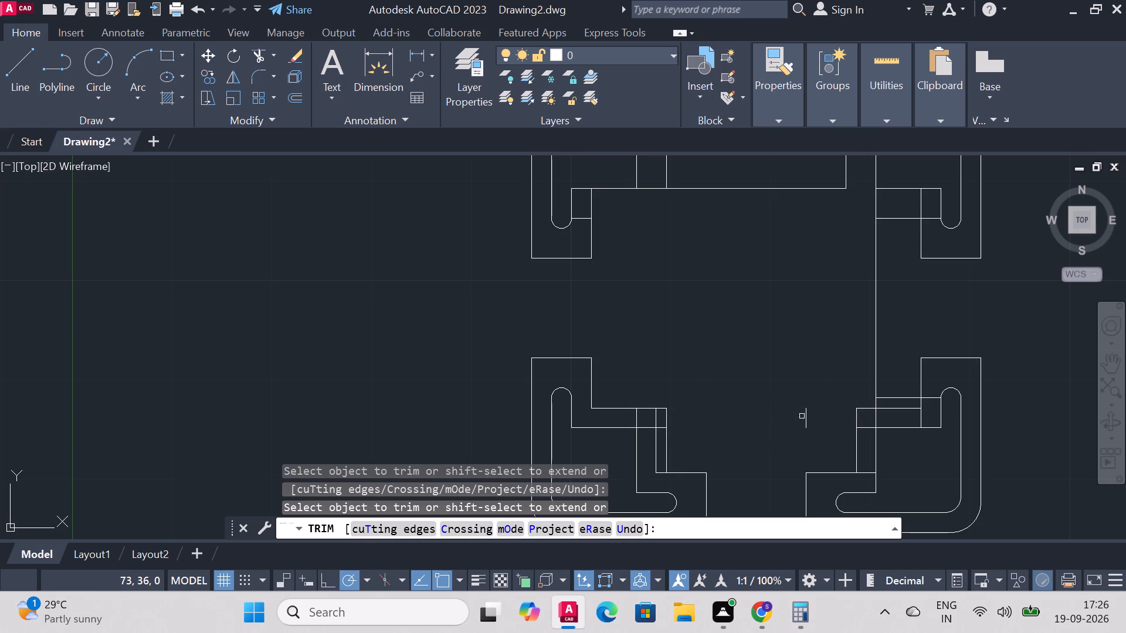
left_click(805, 416)
Trim the long vertical line joining the two right-hand brackets and the short horizontal piece crossing the lower-right bracket's upright arm.
scroll(928, 445, "down", 2)
scroll(945, 461, "up", 2)
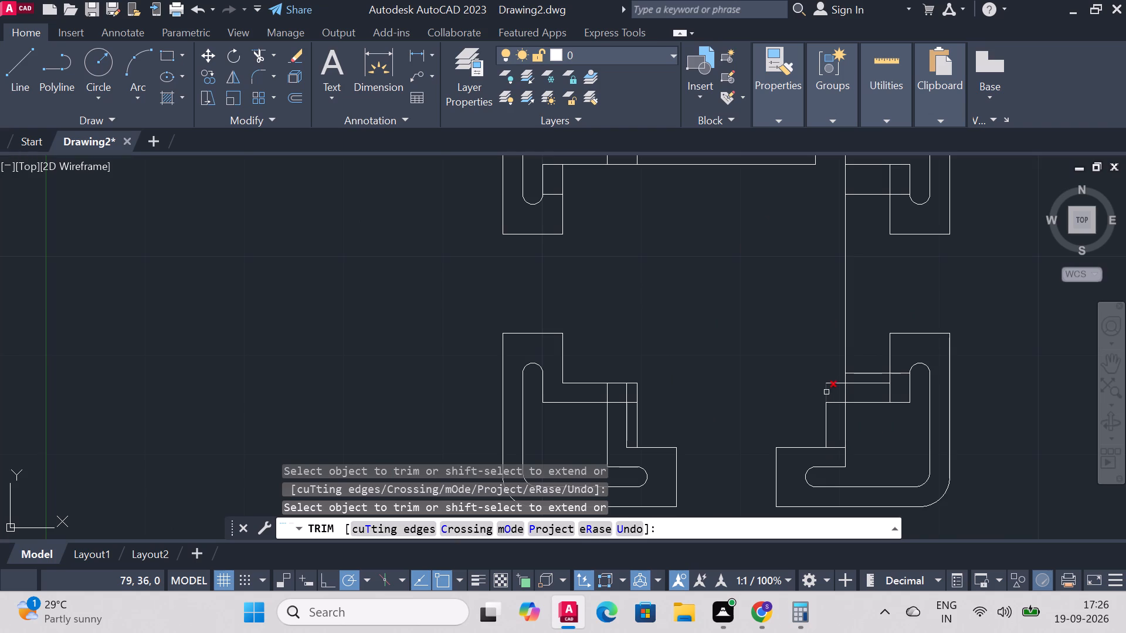
left_click(847, 324)
scroll(803, 353, "up", 1)
left_click(961, 386)
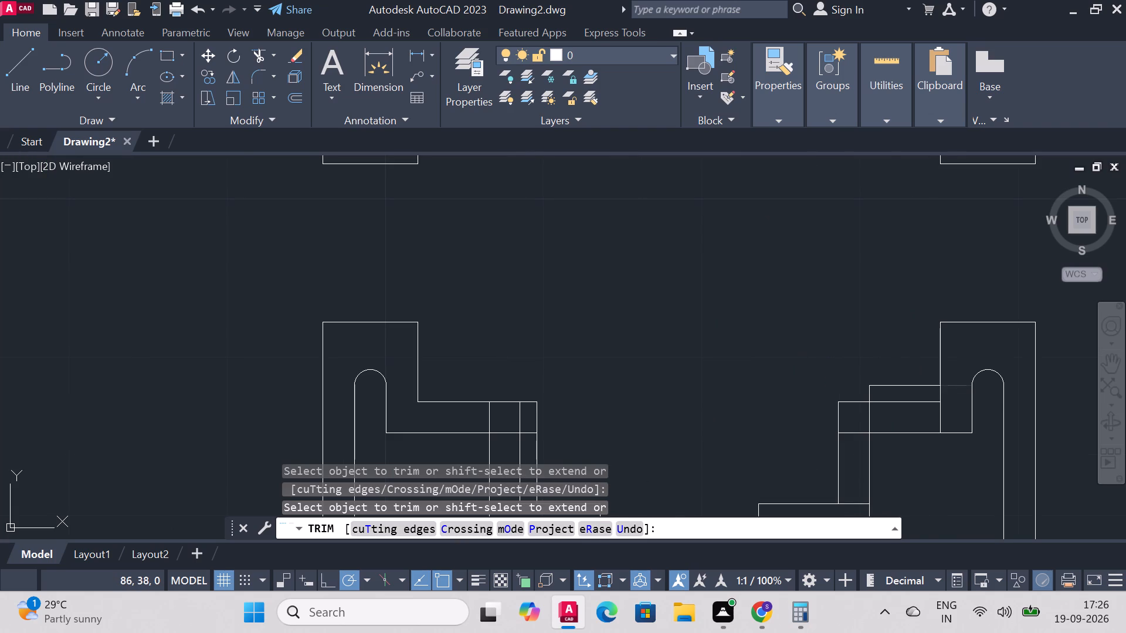
Trim the short horizontal piece crossing the downward leg of the upper-right bracket.
scroll(755, 308, "down", 3)
scroll(755, 308, "up", 3)
scroll(755, 308, "down", 3)
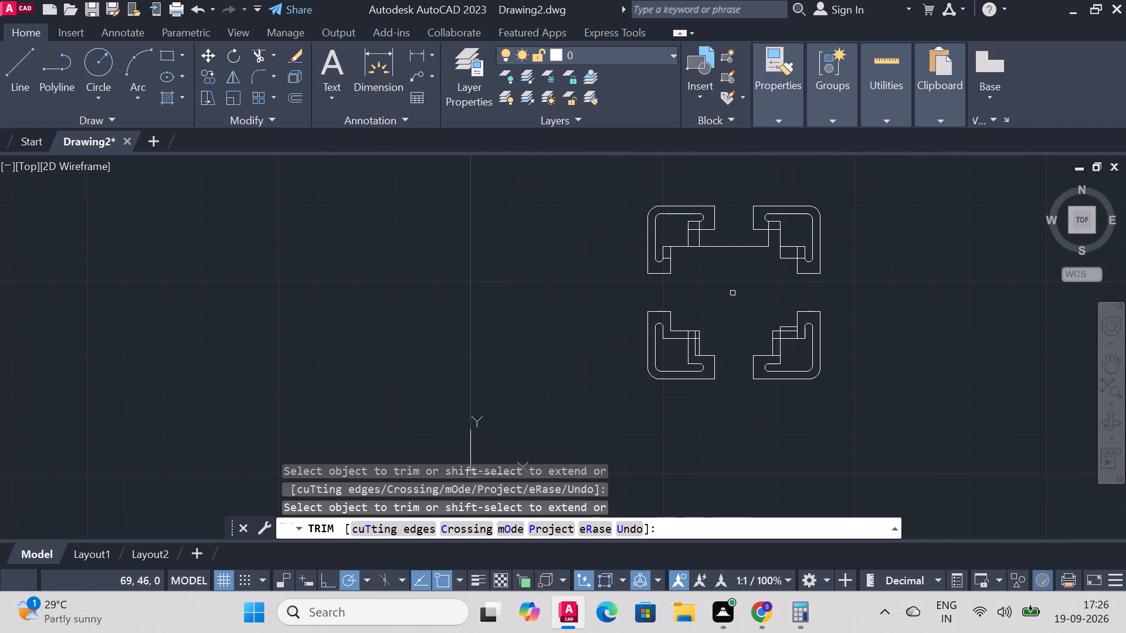
scroll(708, 269, "up", 3)
scroll(662, 262, "down", 2)
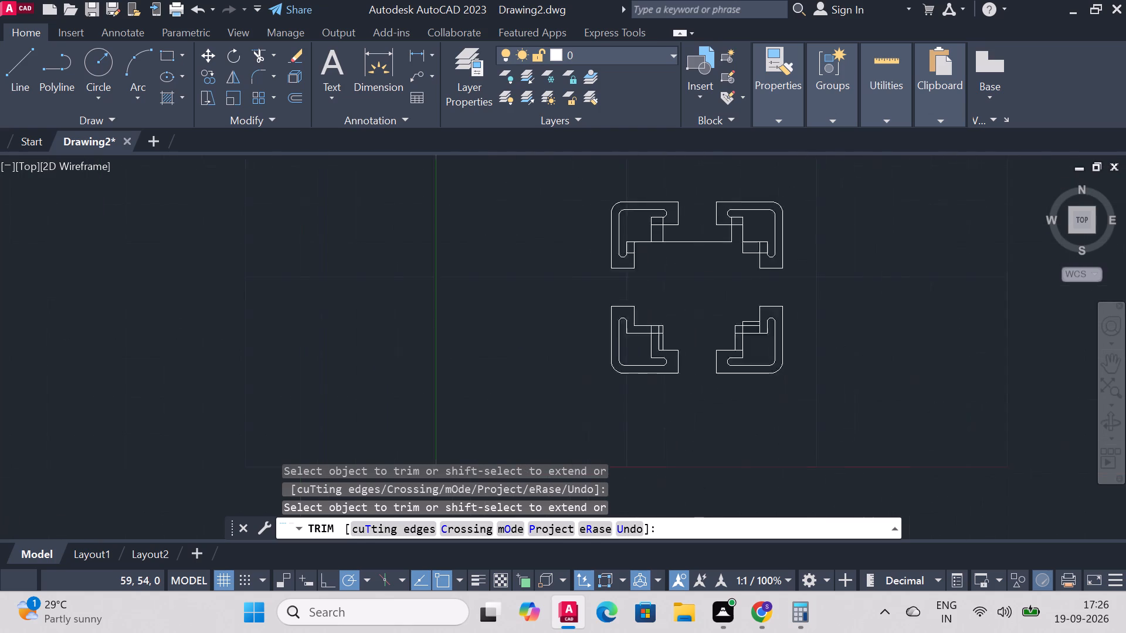
scroll(662, 262, "down", 3)
scroll(642, 209, "up", 3)
scroll(757, 401, "up", 1)
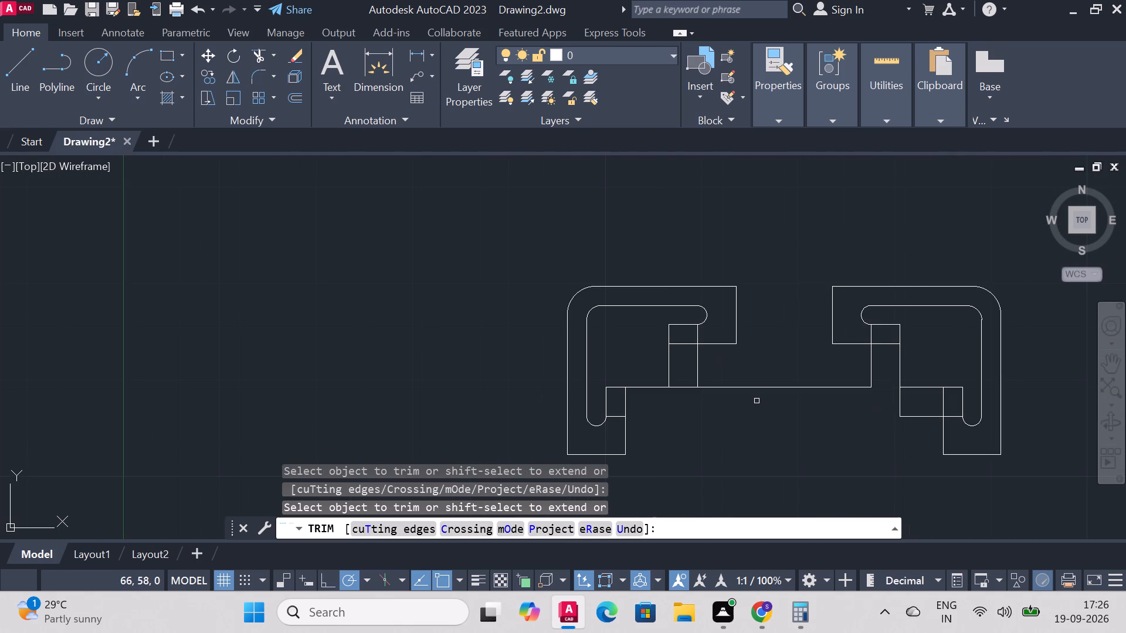
scroll(757, 401, "up", 1)
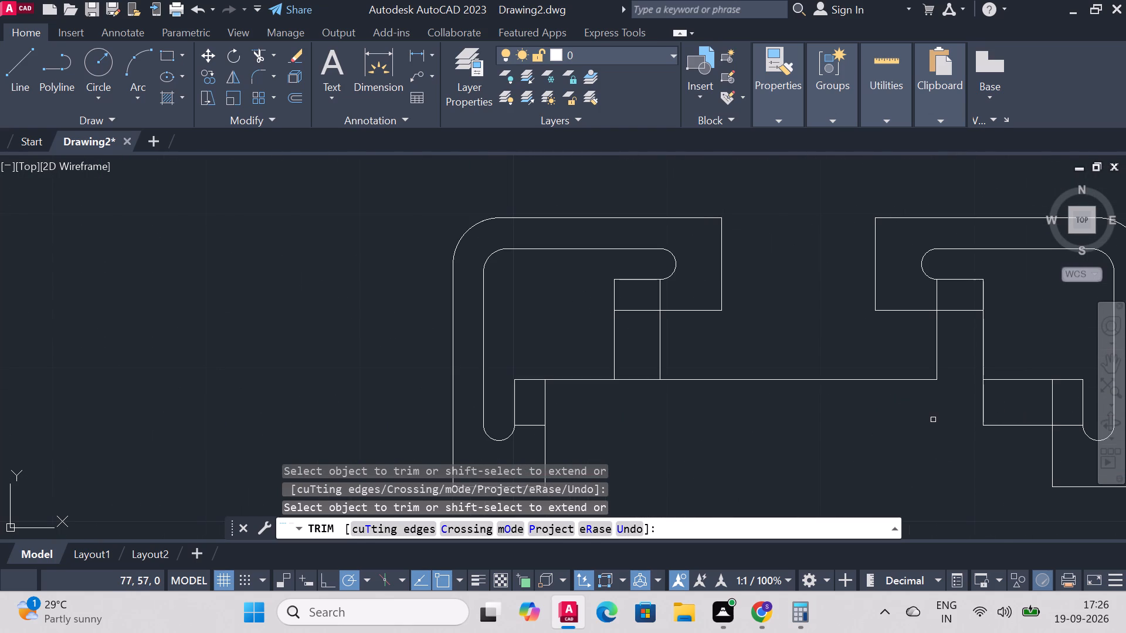
scroll(933, 420, "down", 2)
scroll(1041, 423, "up", 1)
left_click(954, 422)
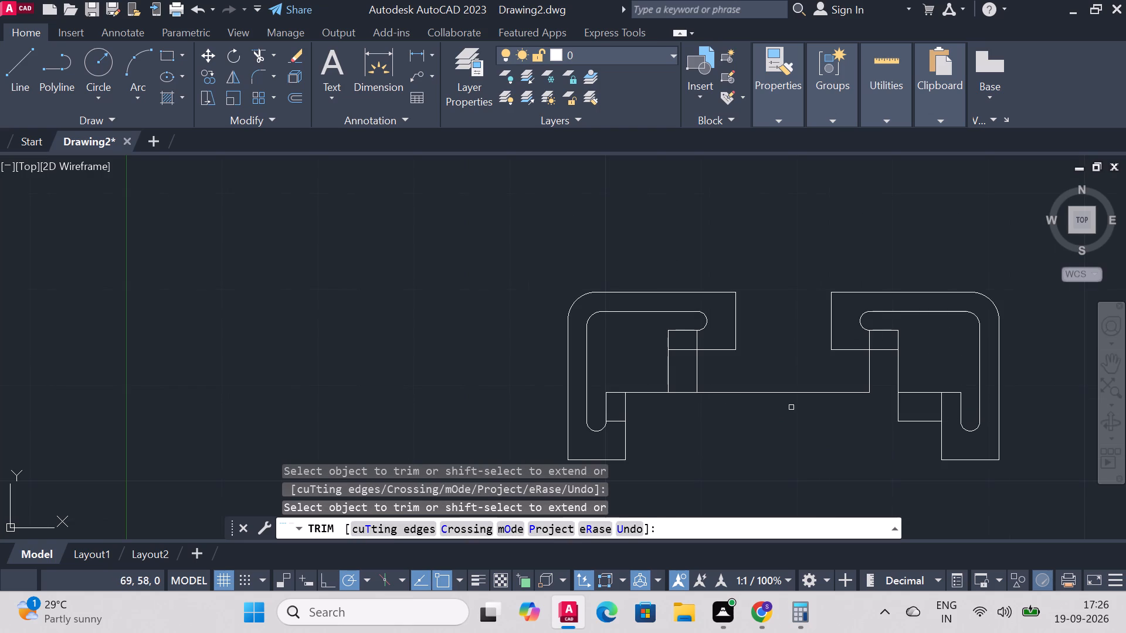
Trim the four overlapping segments crossing the upper-left bracket's arm, its downward leg and both ends of its neck.
left_click(696, 342)
left_click(617, 421)
left_click(681, 392)
left_click(683, 348)
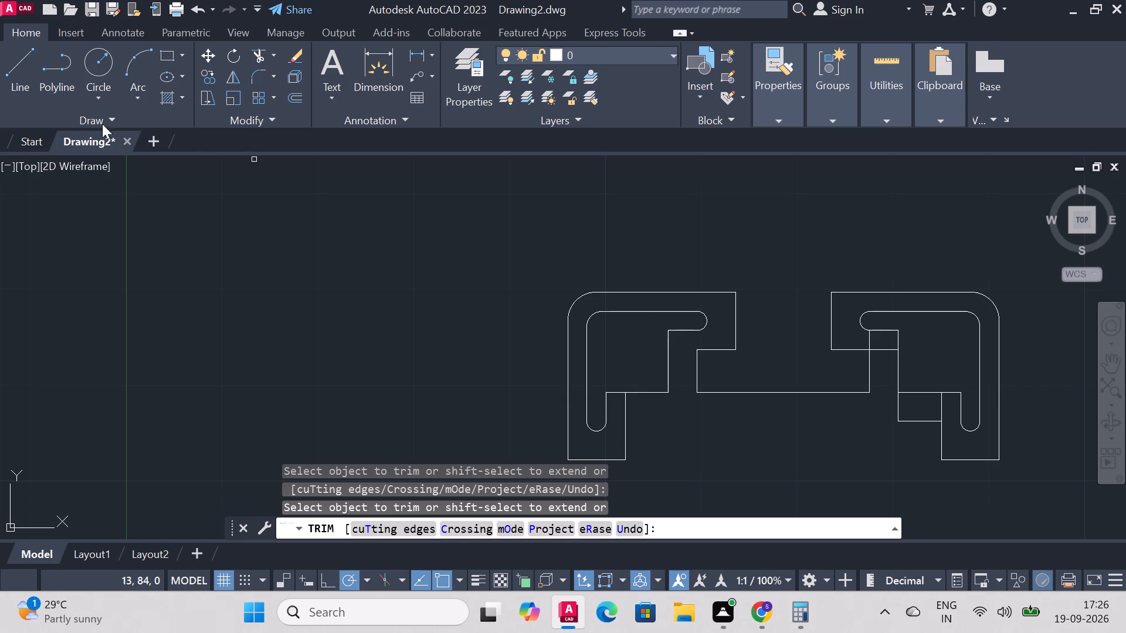
Draw a horizontal line below the upper rail, from the upper-right bracket's open inner corner to the upper-left bracket's downward leg.
left_click(15, 66)
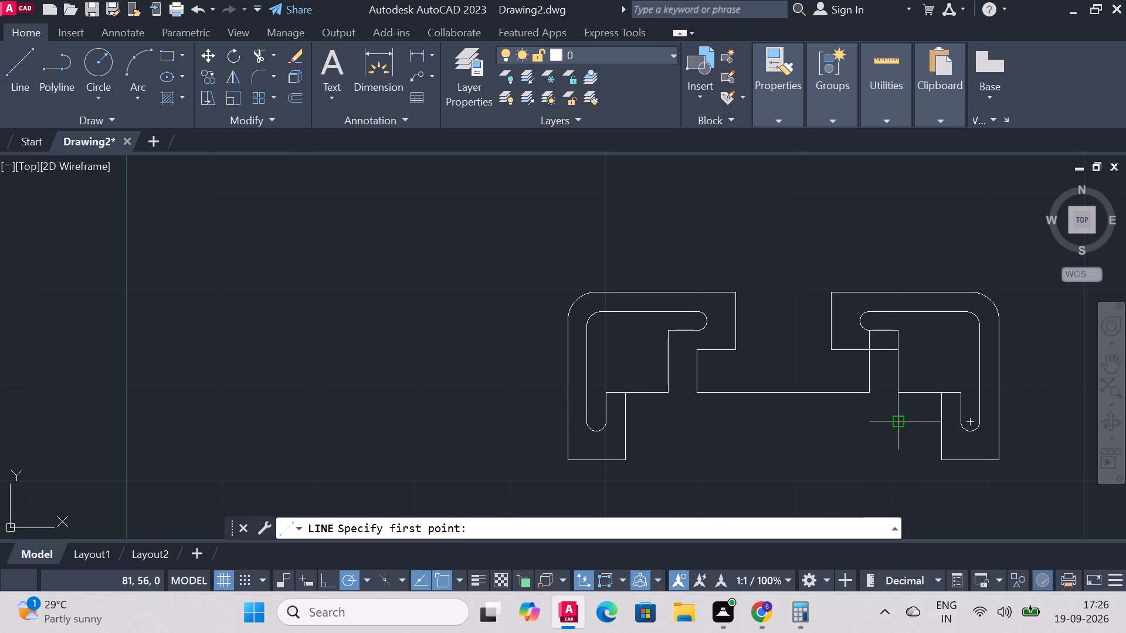
left_click(898, 422)
left_click(625, 420)
right_click(625, 420)
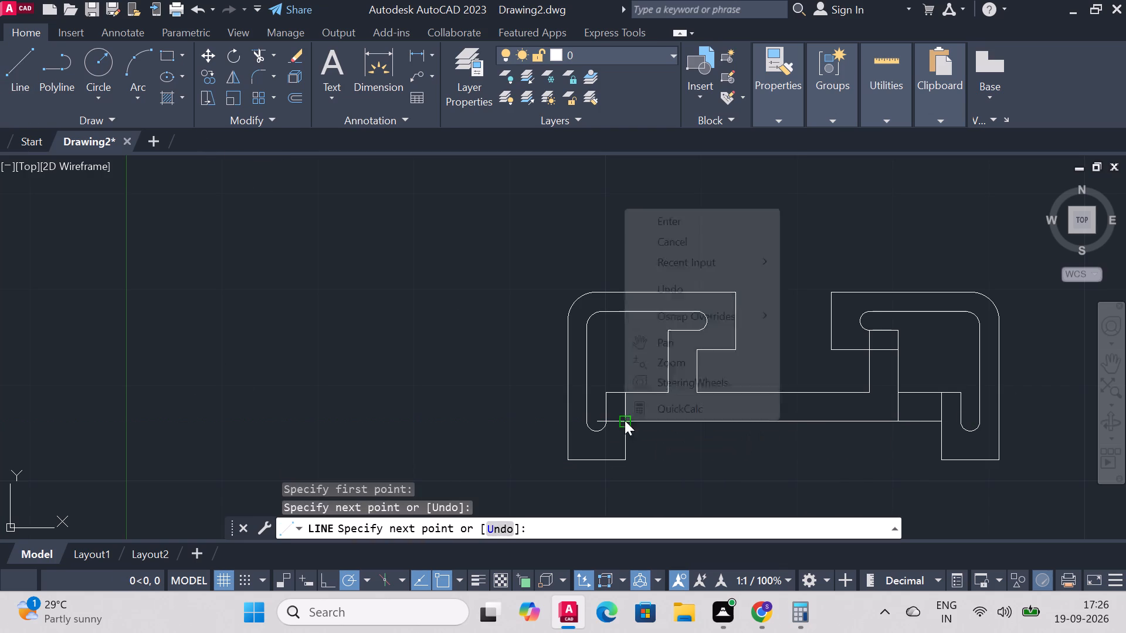
left_click(663, 220)
Trim the vertical pieces between the new line and the upper rail, plus the two segments crossing the upper-right bracket's arm and neck.
scroll(649, 394, "up", 1)
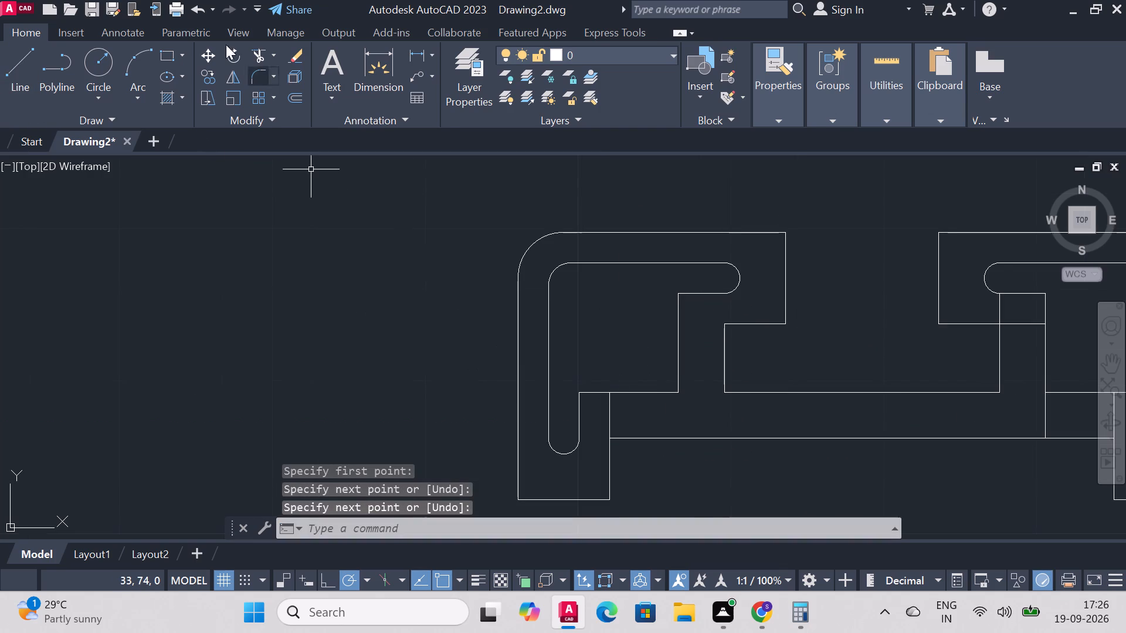
left_click(254, 52)
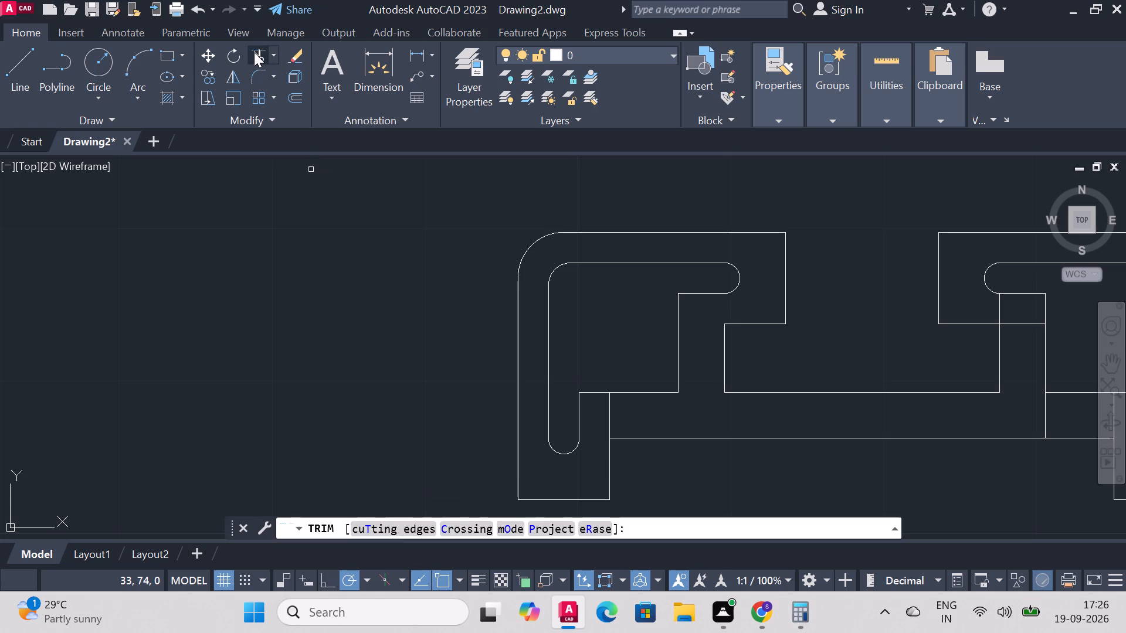
left_click(610, 417)
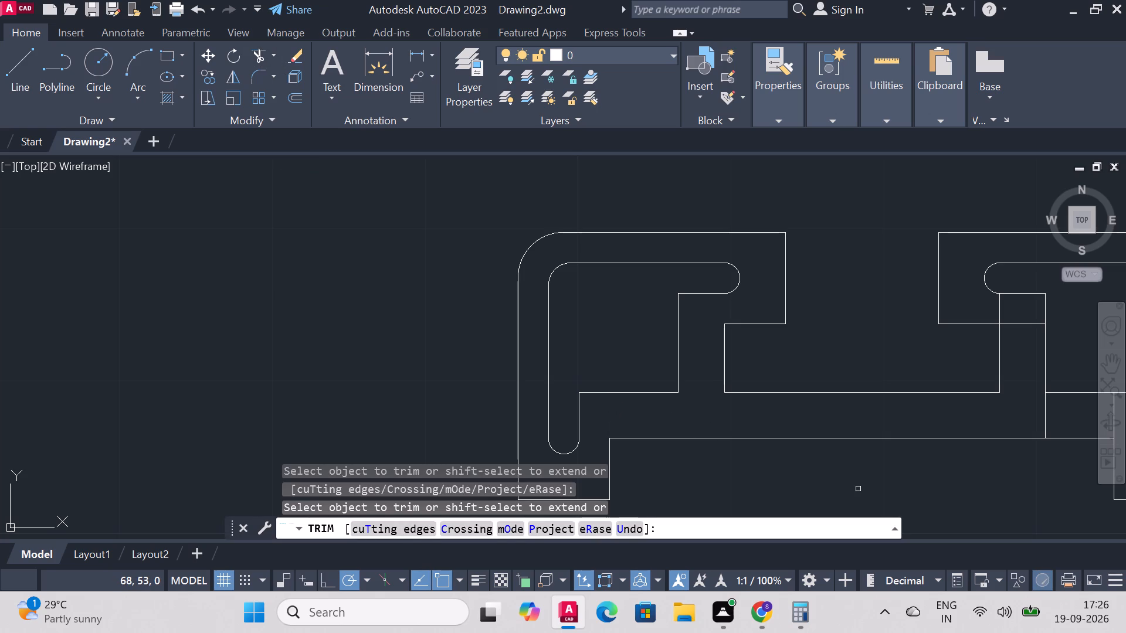
scroll(785, 444, "down", 2)
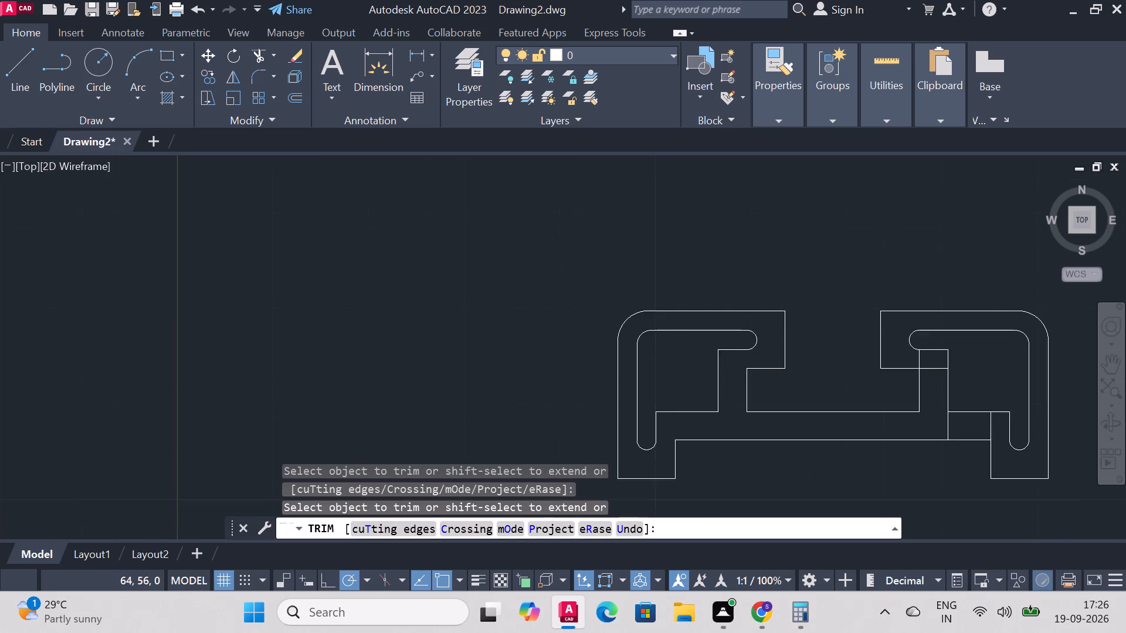
scroll(898, 435, "up", 1)
left_click(849, 362)
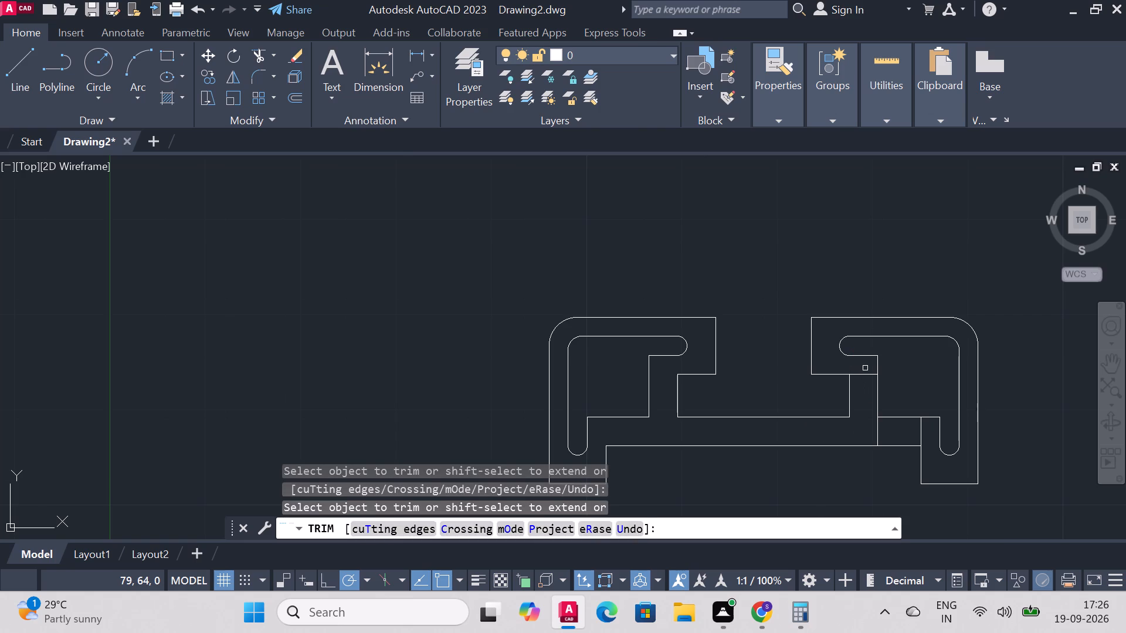
left_click(865, 375)
scroll(926, 472, "down", 2)
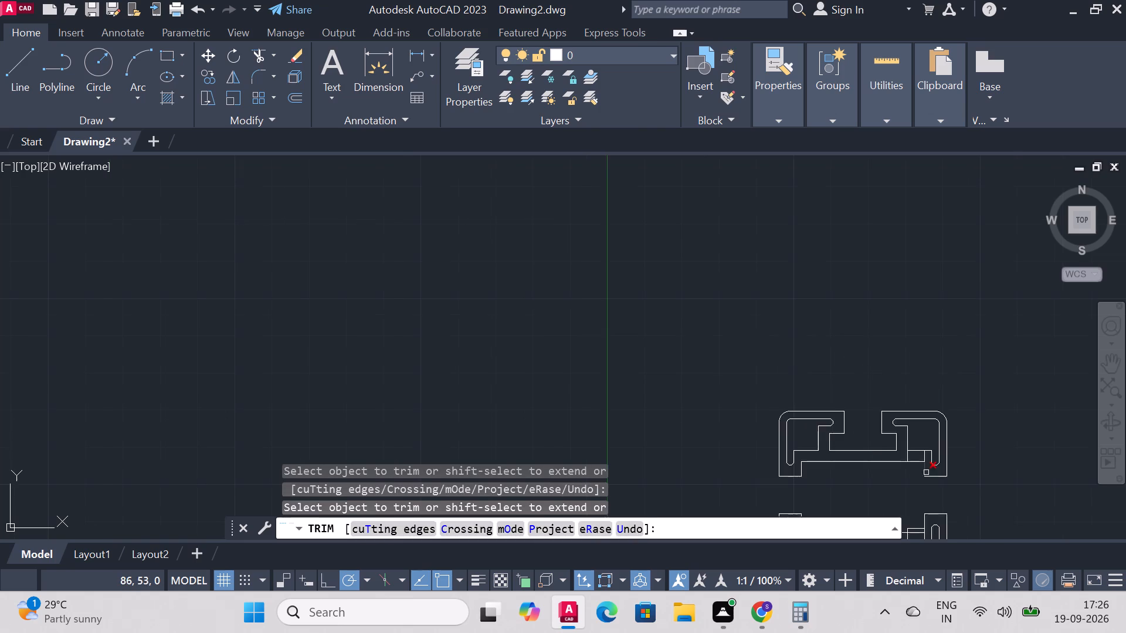
scroll(921, 482, "up", 2)
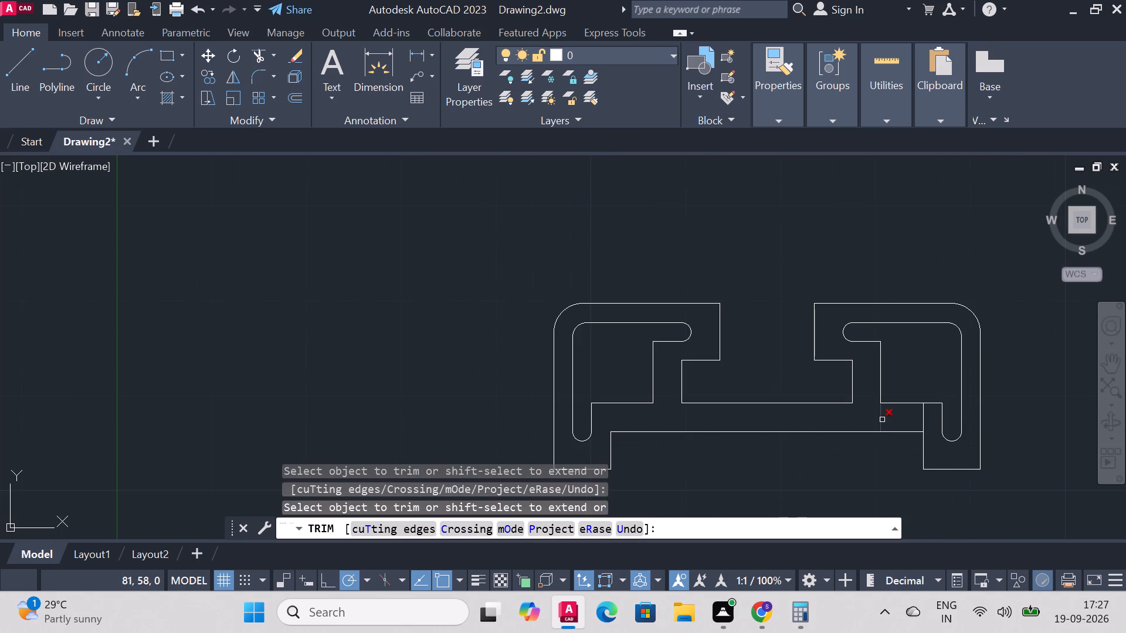
left_click(882, 420)
left_click(923, 419)
Trim the overlapping vertical and horizontal segments at the stepped inner corner of the lower-left bracket.
scroll(776, 463, "down", 4)
scroll(795, 521, "up", 2)
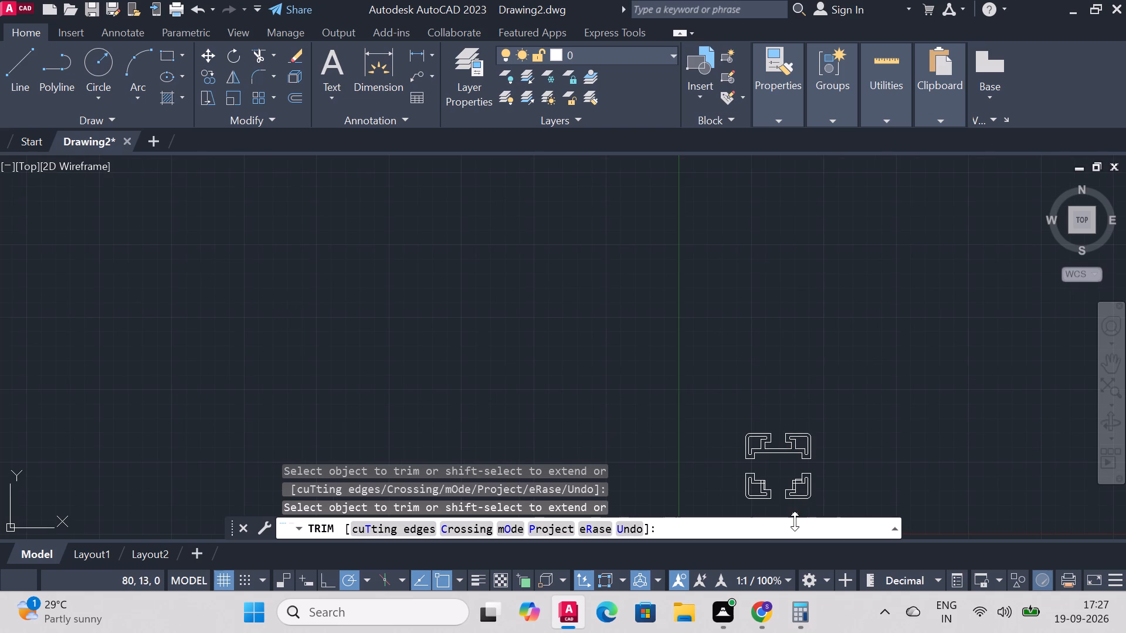
scroll(795, 521, "up", 2)
scroll(738, 486, "up", 3)
scroll(887, 464, "down", 4)
scroll(887, 481, "up", 3)
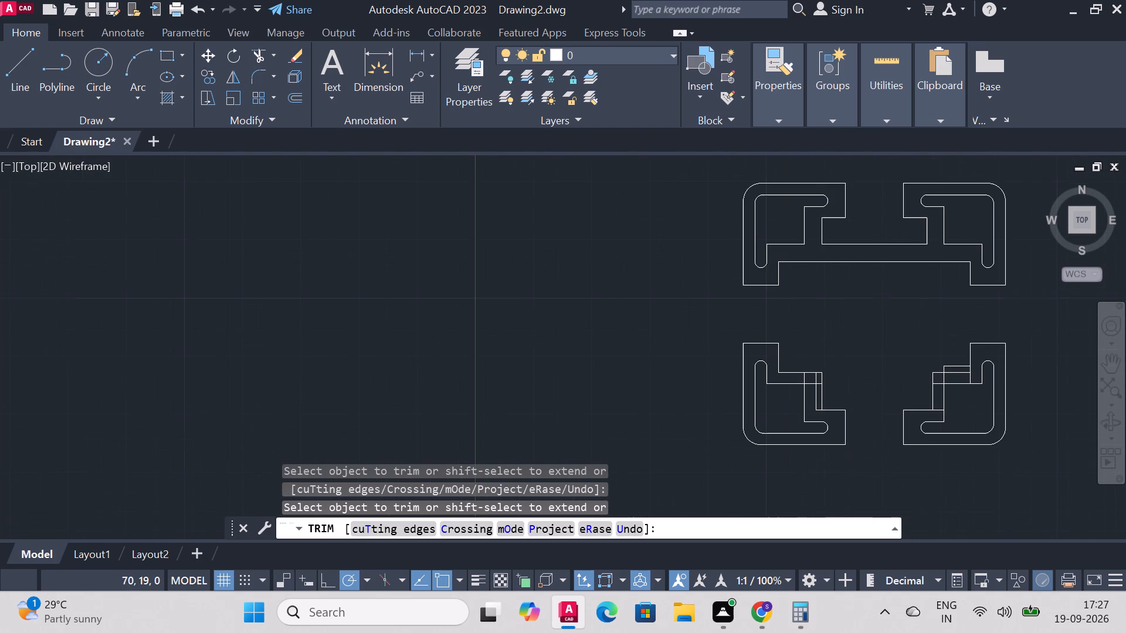
scroll(887, 481, "up", 1)
scroll(965, 379, "up", 2)
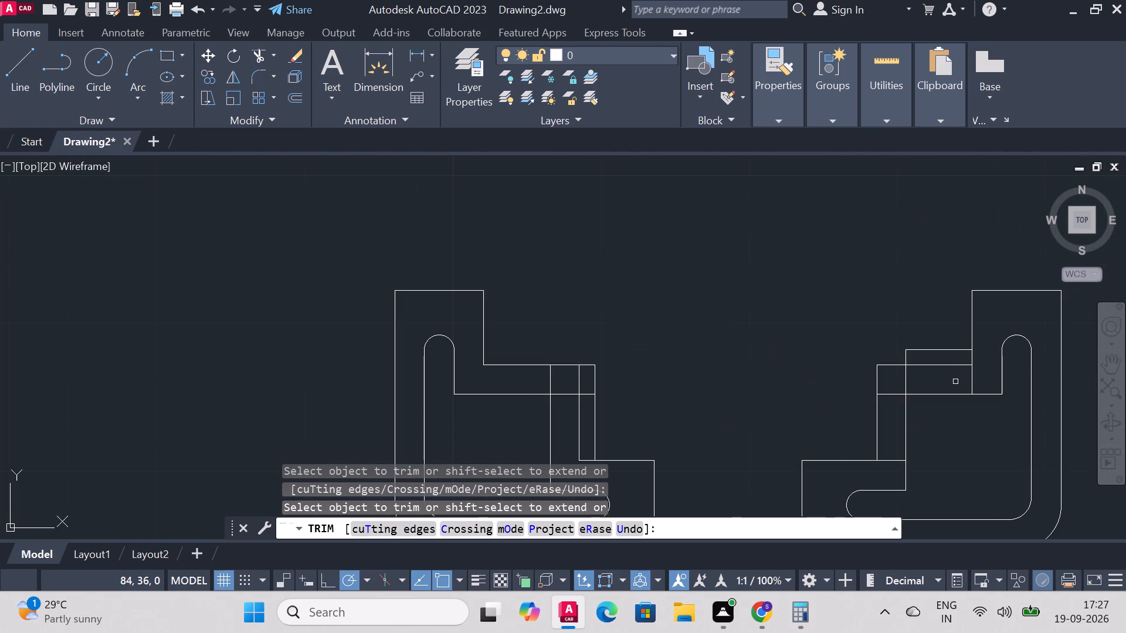
scroll(955, 382, "down", 3)
scroll(955, 382, "up", 3)
scroll(625, 367, "down", 2)
scroll(625, 406, "up", 1)
left_click(590, 353)
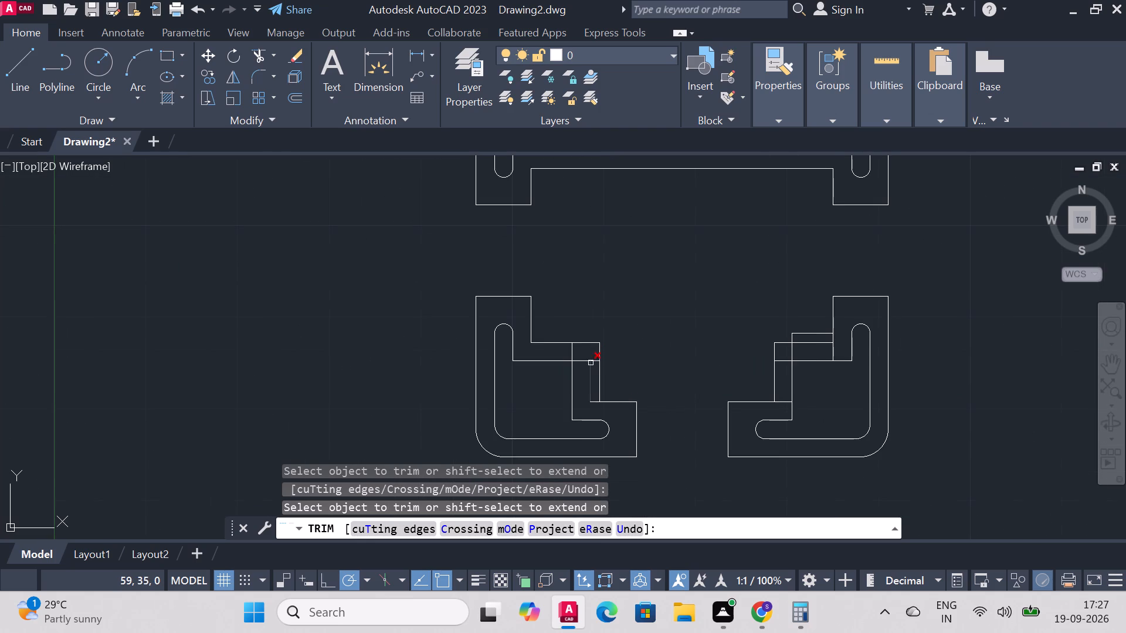
left_click(601, 350)
left_click(601, 377)
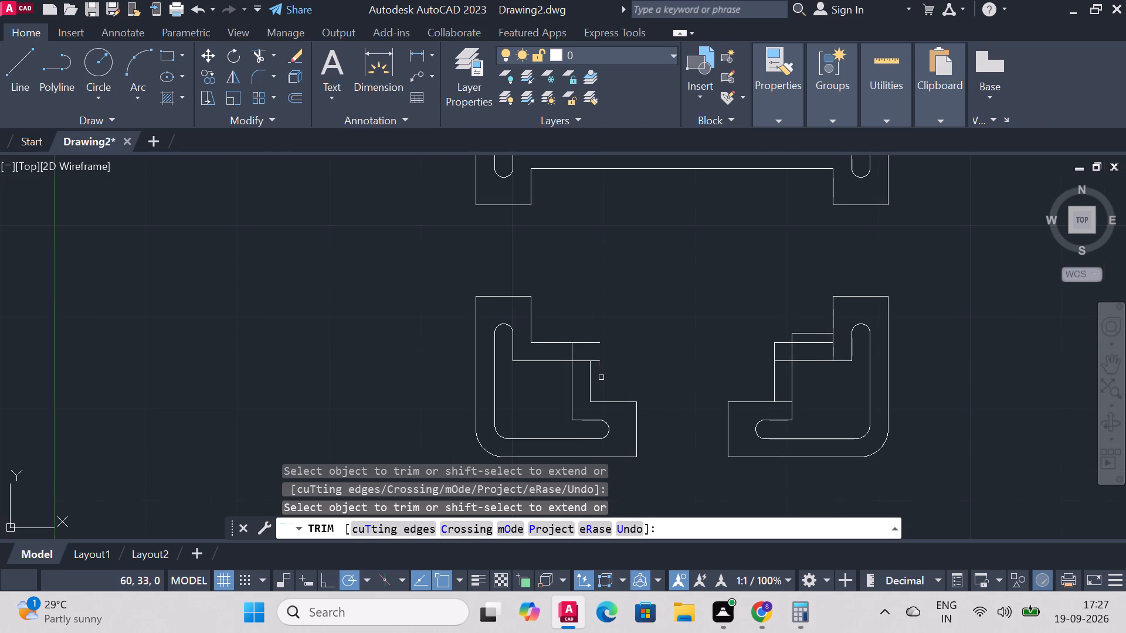
left_click(600, 363)
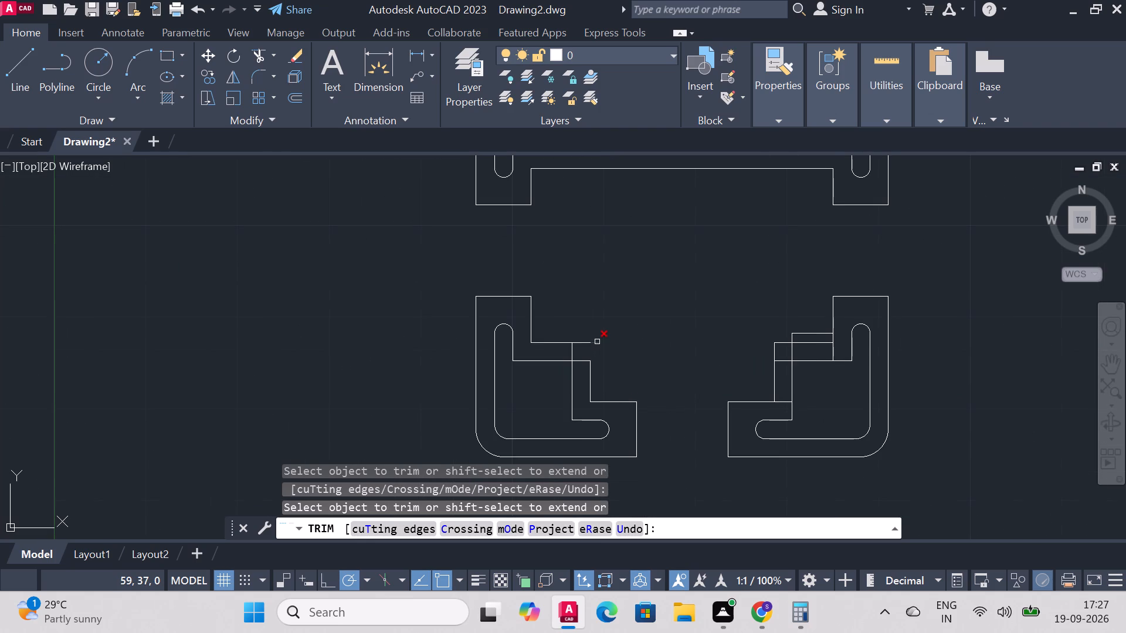
left_click(597, 342)
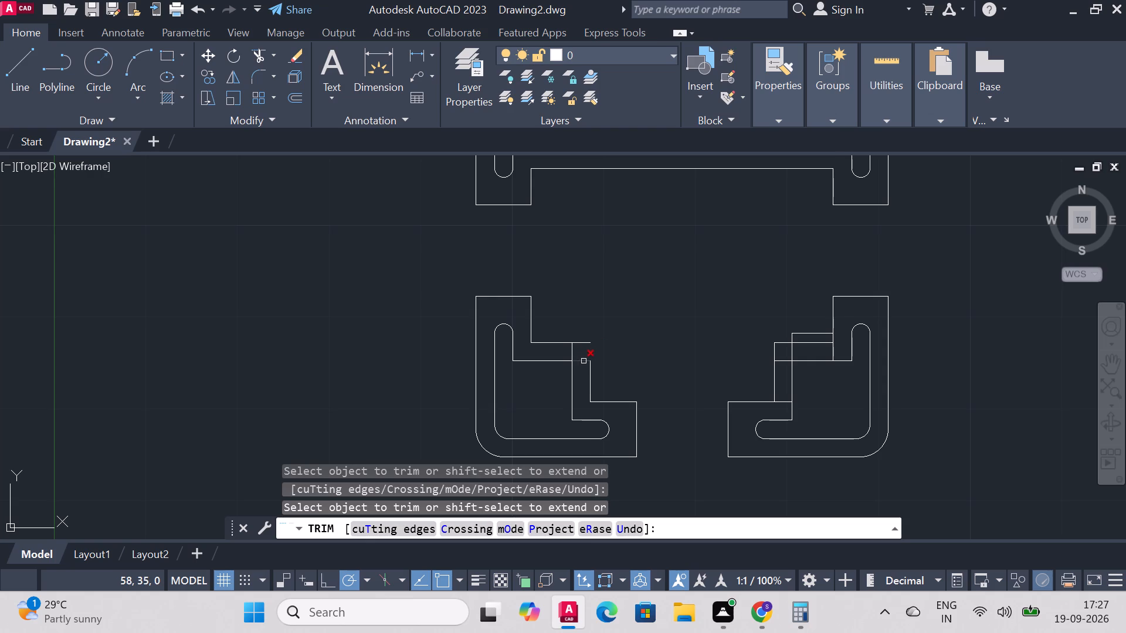
left_click(584, 360)
left_click(574, 353)
Trim the overlapping vertical and horizontal segments at the stepped inner corner of the lower-right bracket.
left_click(775, 354)
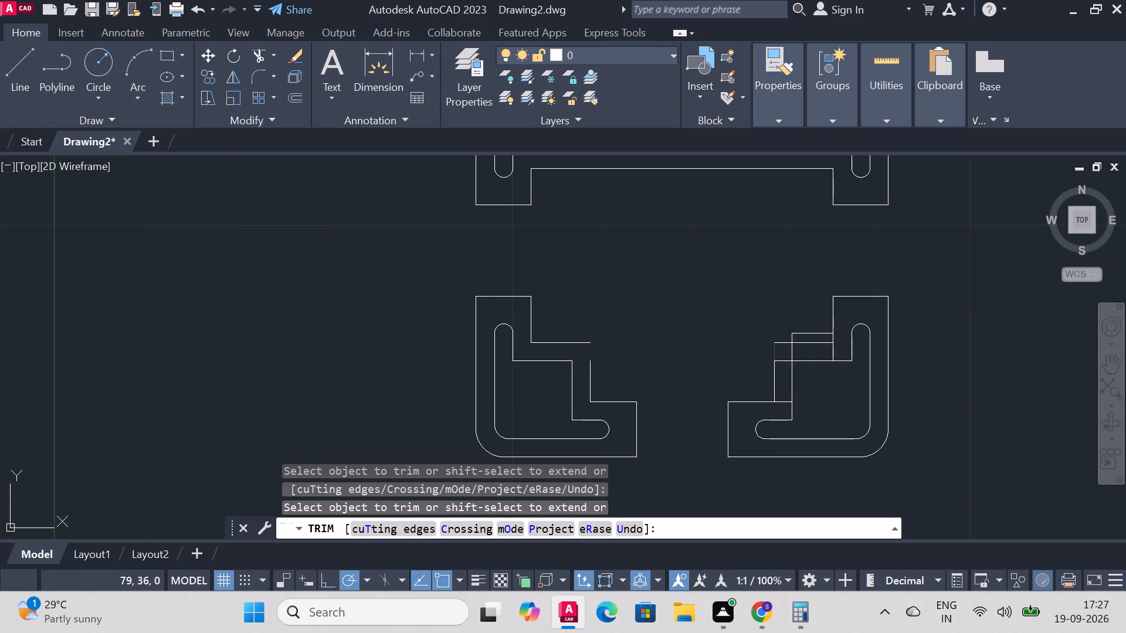
left_click(782, 343)
key("ctrl+z")
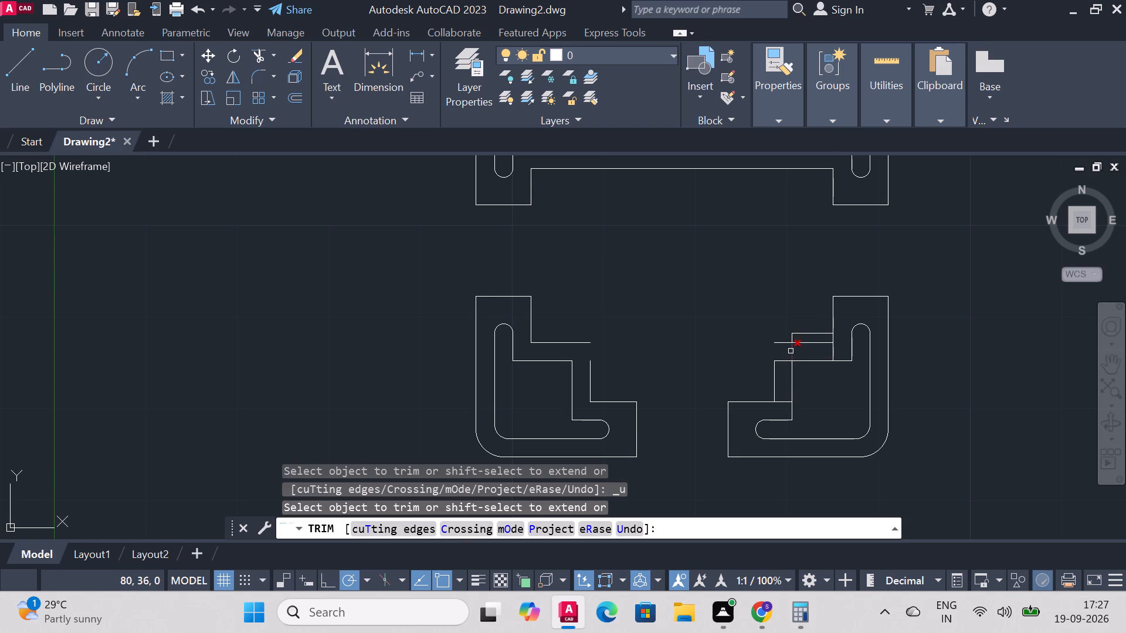
left_click(815, 341)
left_click(815, 333)
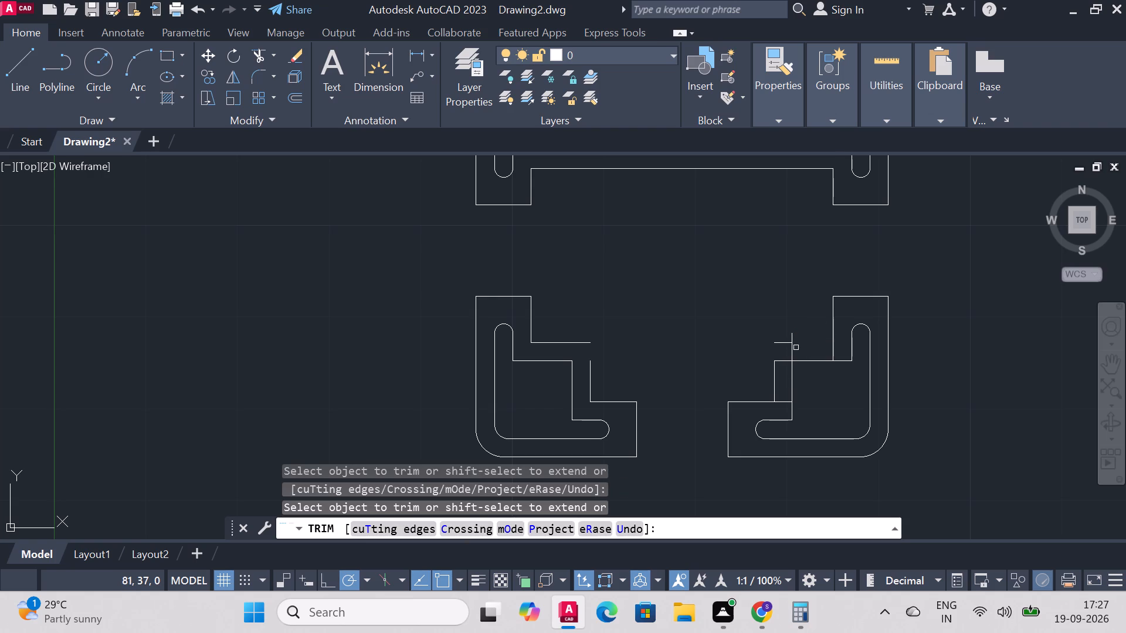
left_click(792, 349)
left_click(792, 339)
left_click(786, 345)
left_click(773, 382)
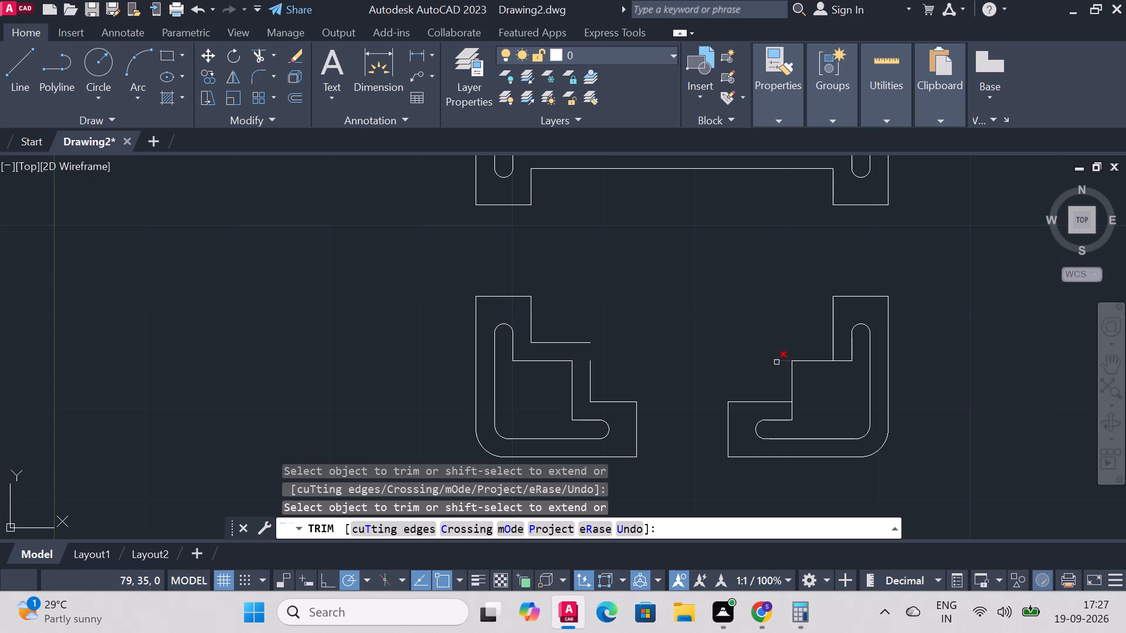
left_click(776, 362)
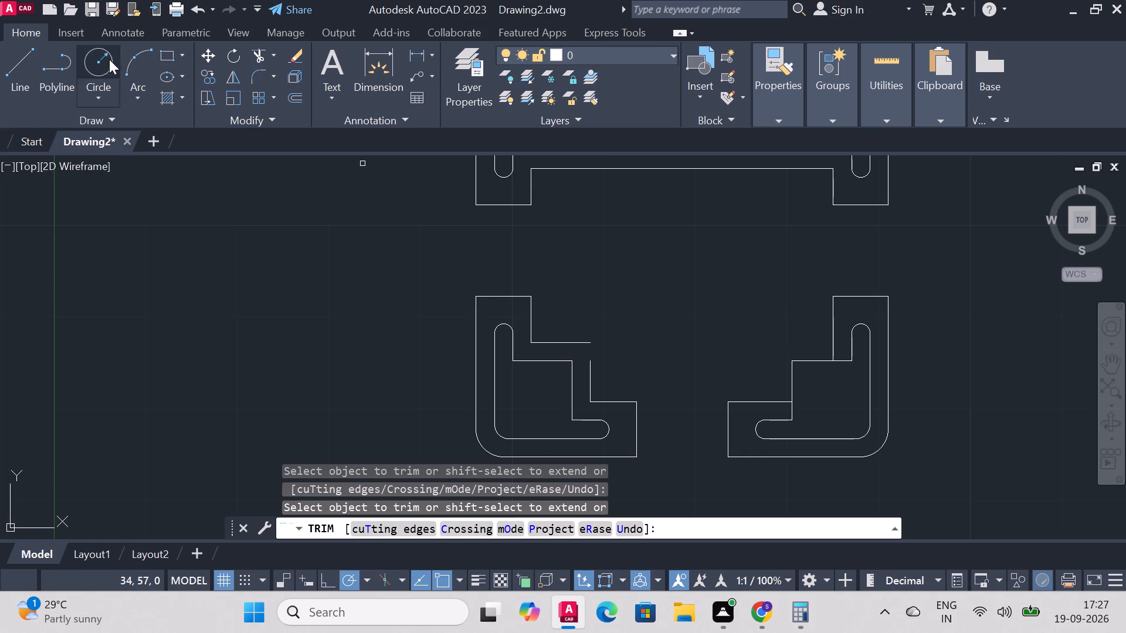
Draw a horizontal line from the open end of the lower-left bracket's upper step to the lower-right bracket's upright inner edge.
left_click(26, 64)
left_click(591, 341)
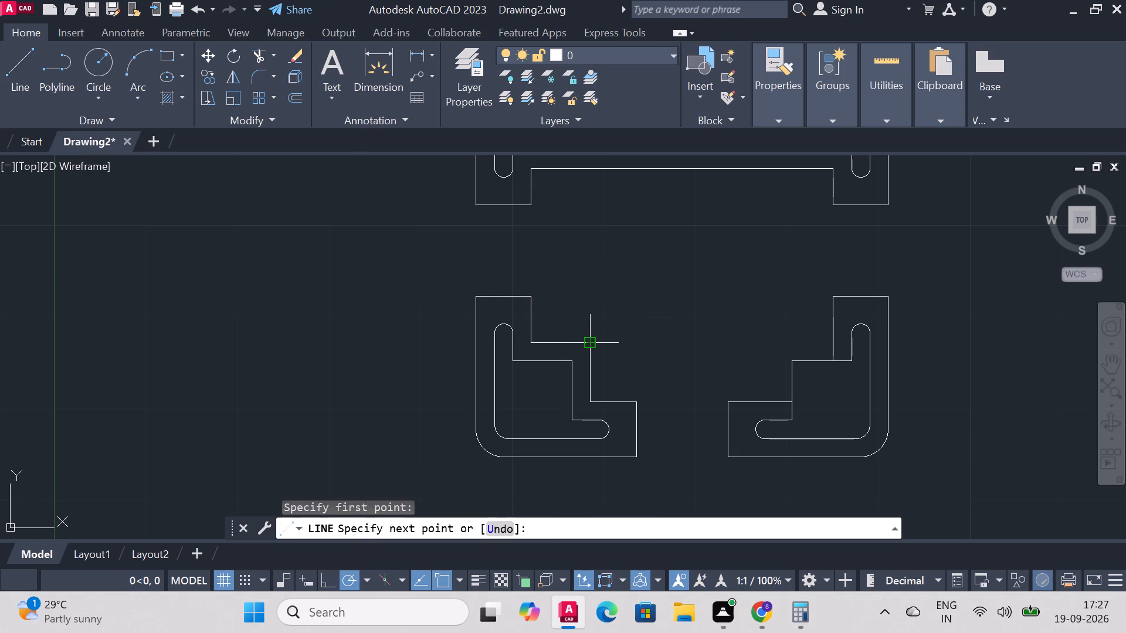
left_click(839, 340)
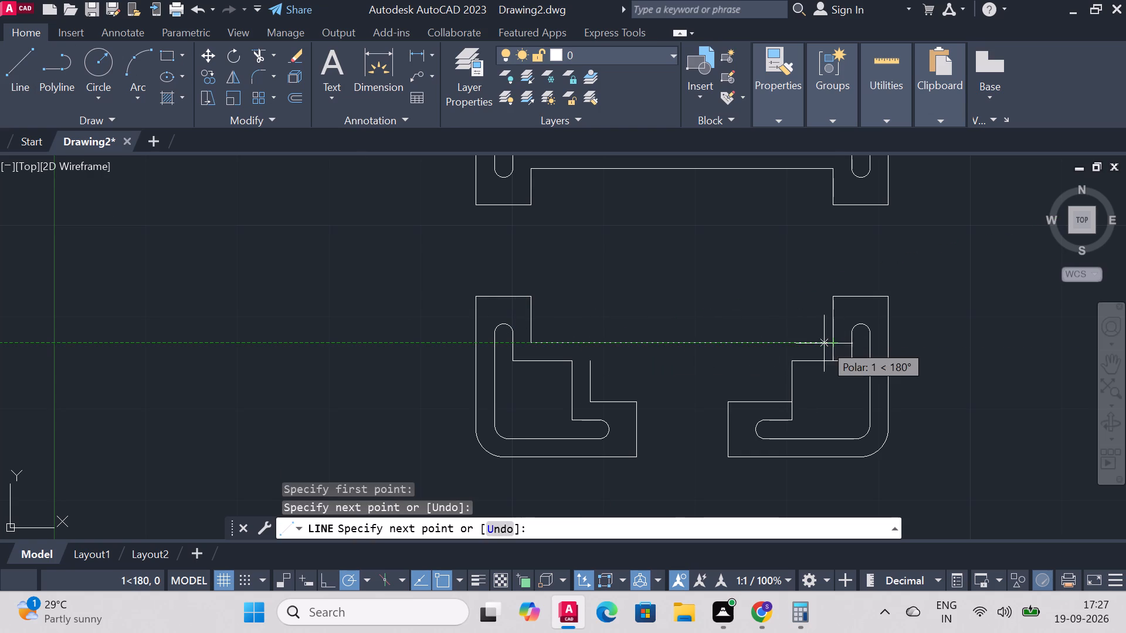
right_click(819, 344)
left_click(854, 355)
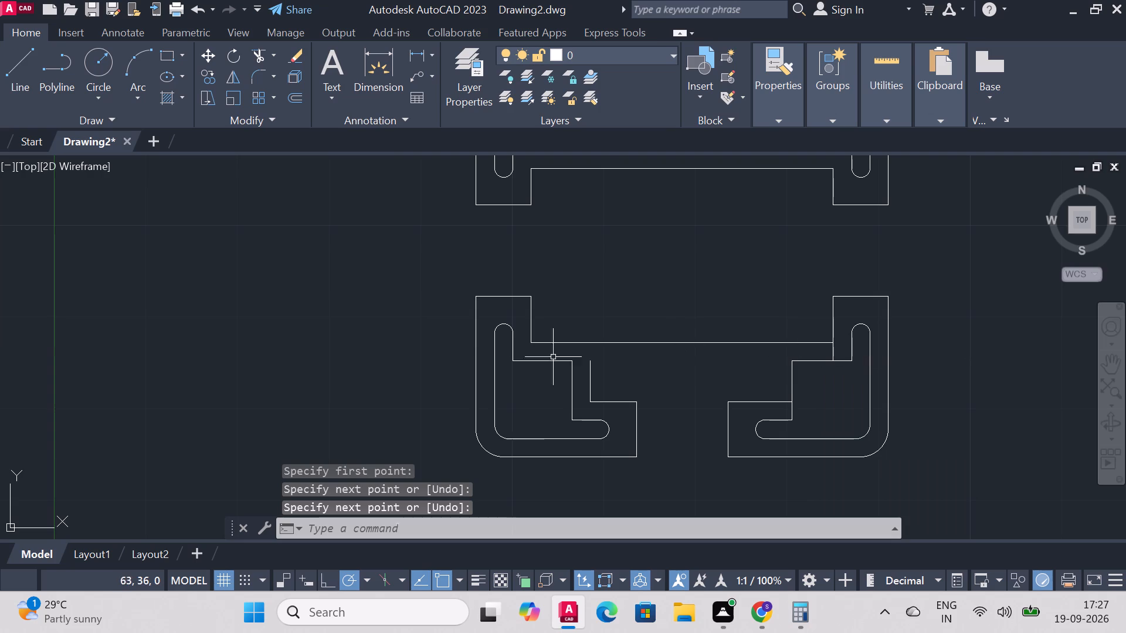
Draw a vertical line about 29 units long from the upper rail's corner at the upper-right bracket down to the lower-right bracket's foot.
scroll(655, 303, "down", 2)
scroll(712, 285, "up", 1)
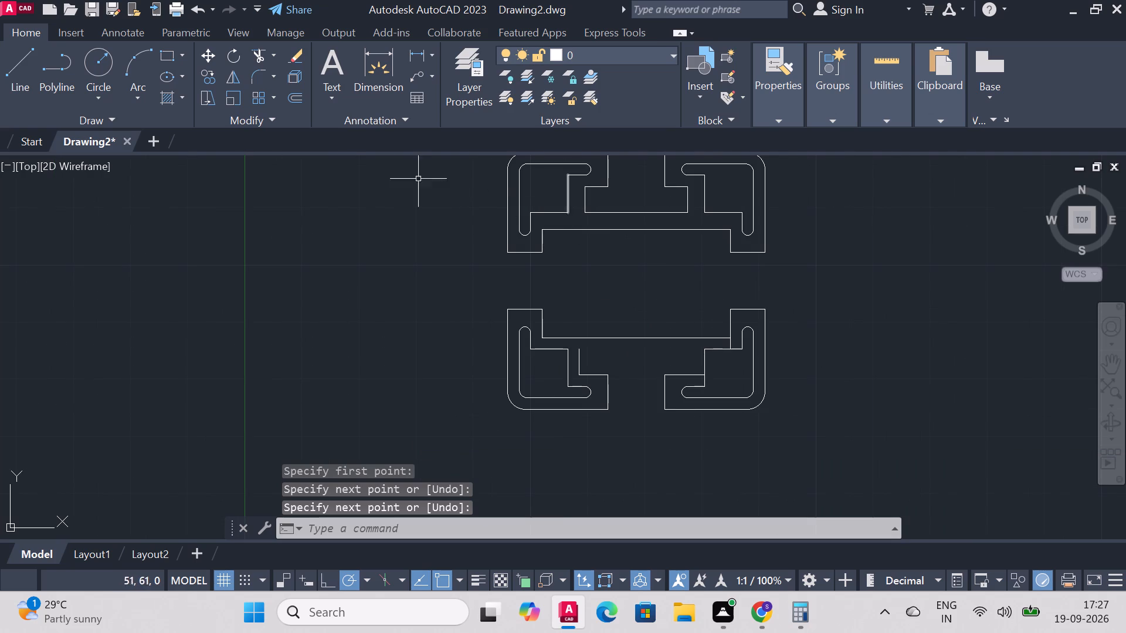
left_click(18, 57)
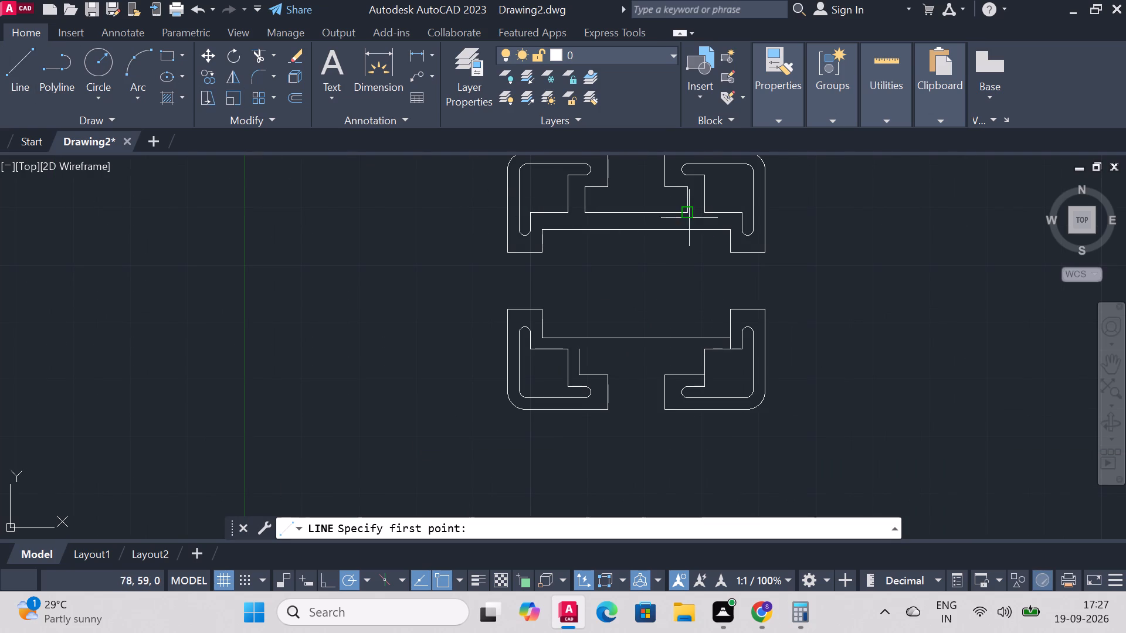
left_click(690, 214)
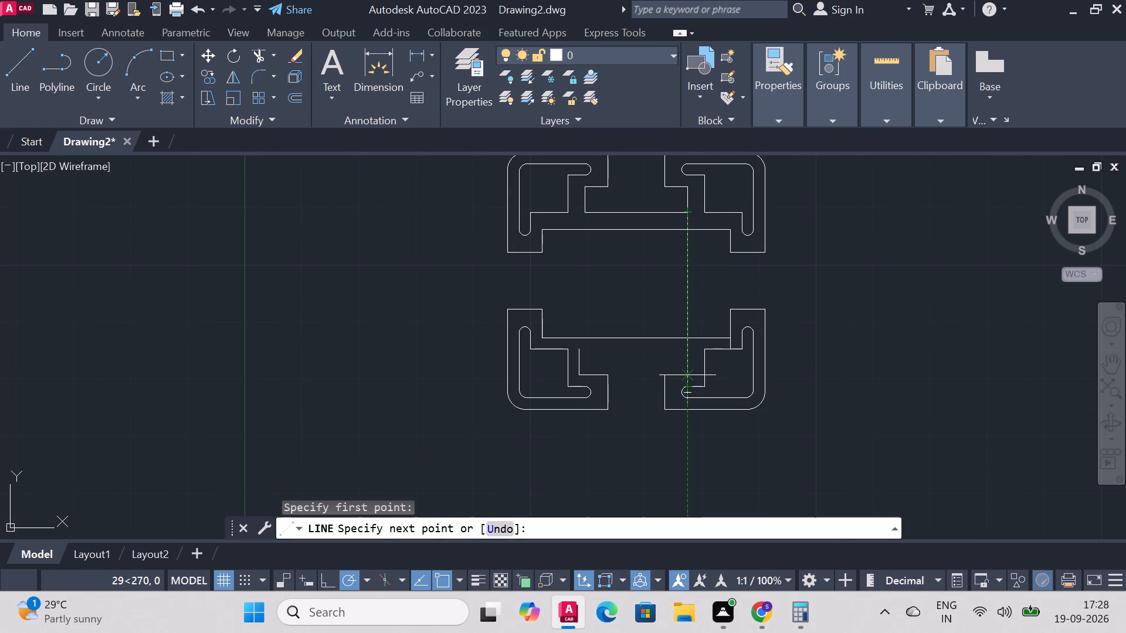
left_click(689, 375)
right_click(689, 375)
left_click(738, 385)
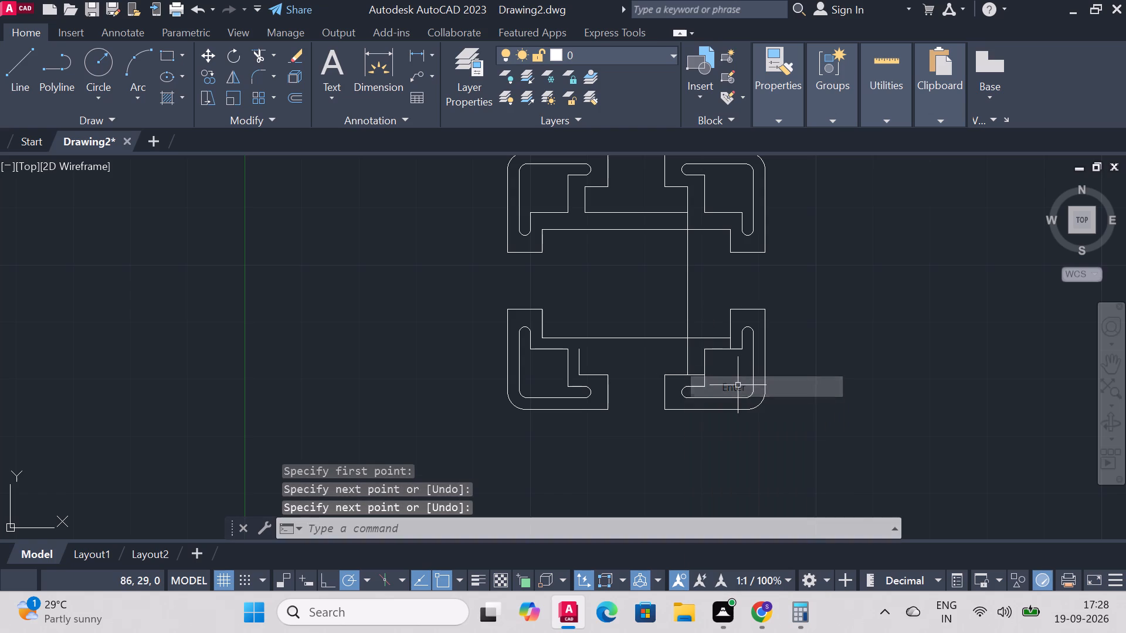
Draw a short vertical line closing the gap between the lower-left bracket's inner step edge and the horizontal line above it.
scroll(701, 370, "up", 1)
scroll(701, 370, "down", 2)
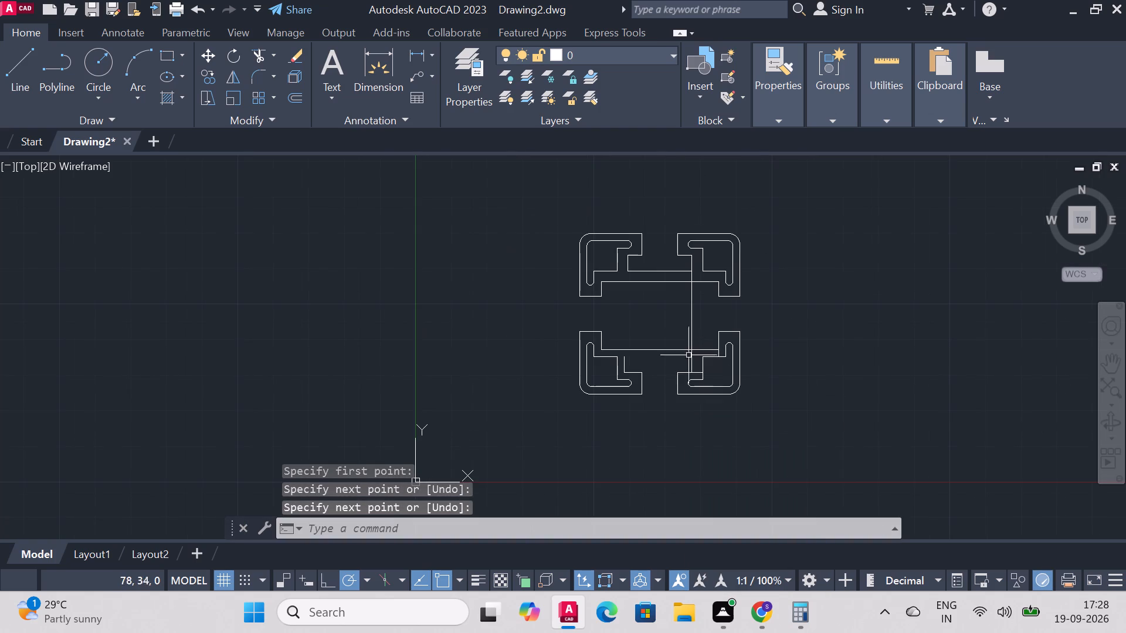
scroll(680, 339, "up", 1)
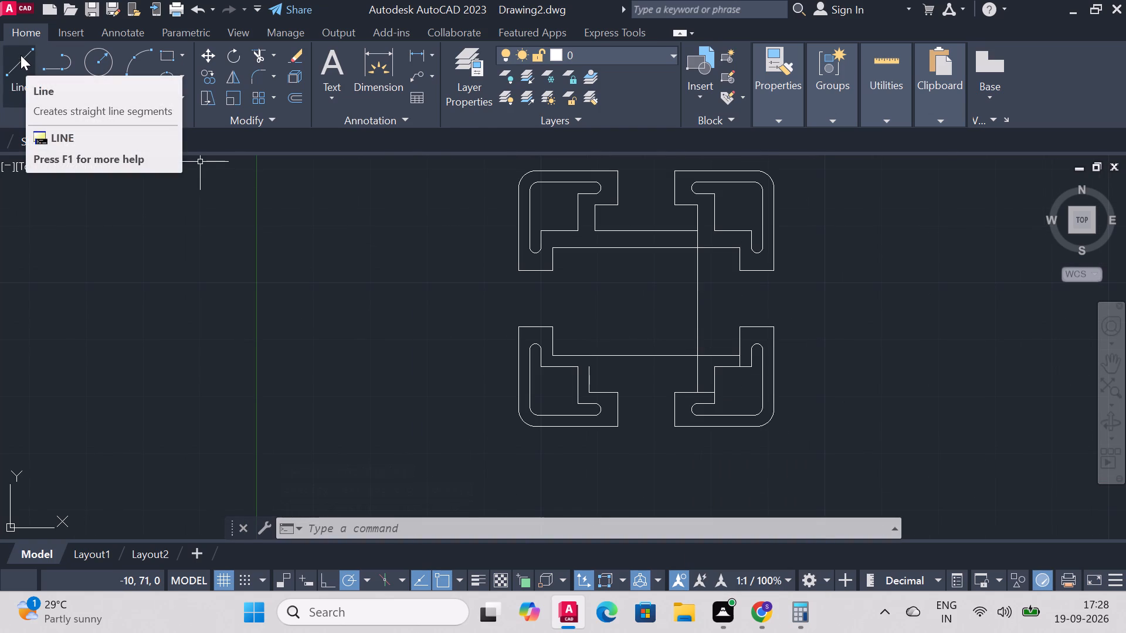
left_click(21, 55)
scroll(588, 331, "up", 2)
left_click(588, 421)
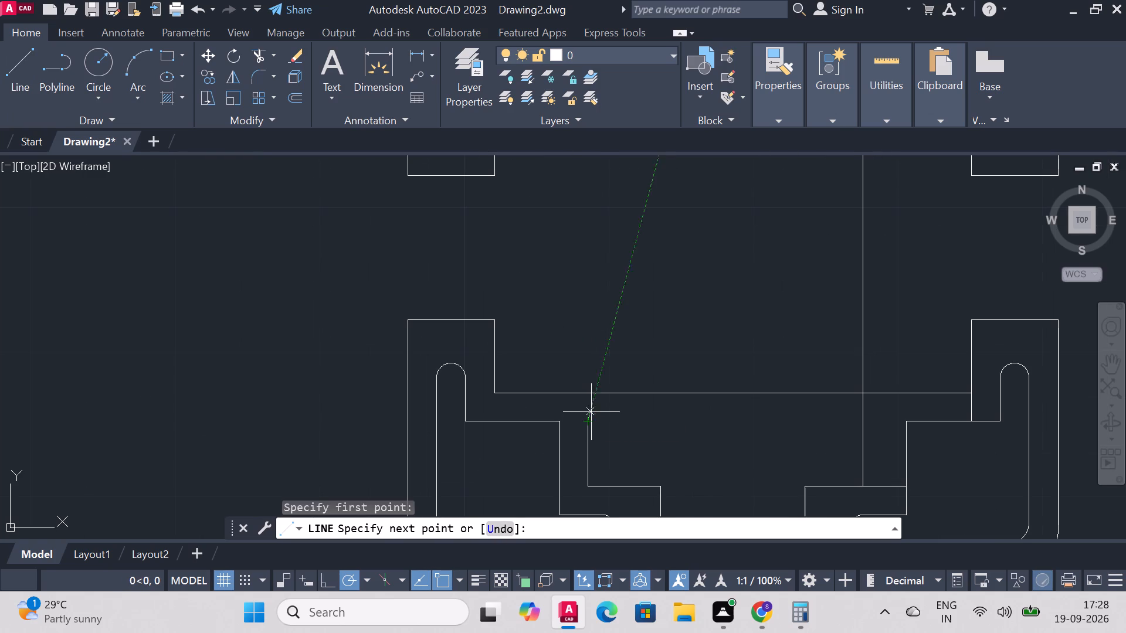
left_click(589, 393)
right_click(589, 393)
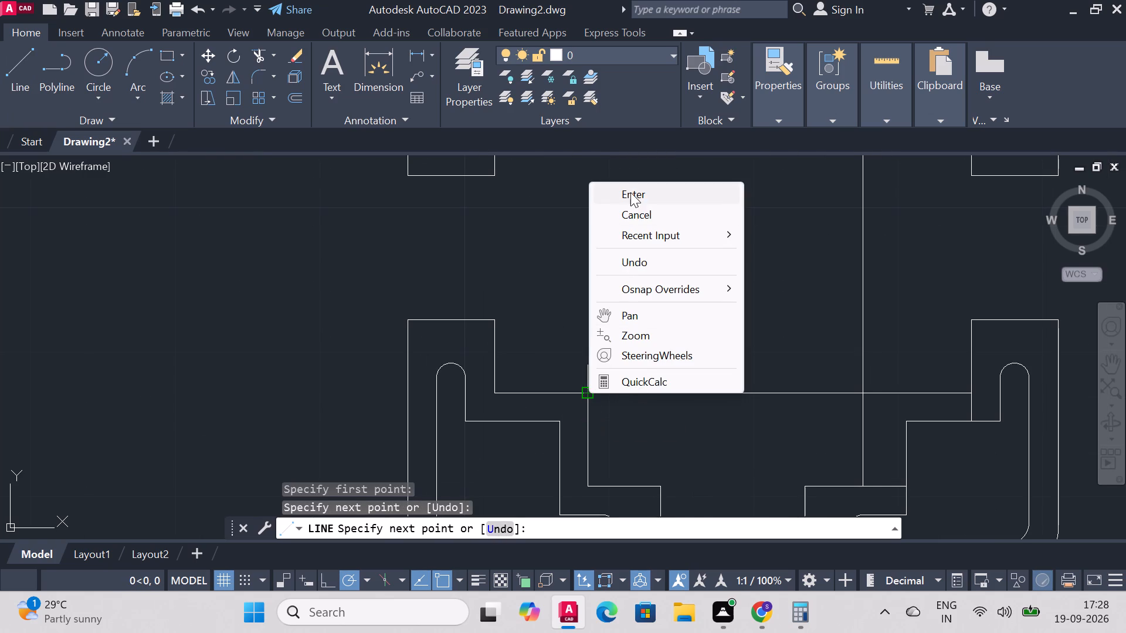
left_click(631, 190)
Trim the horizontal line between the two lower brackets and the long vertical line between the upper rail and the lower-right bracket's step.
scroll(1000, 377, "down", 1)
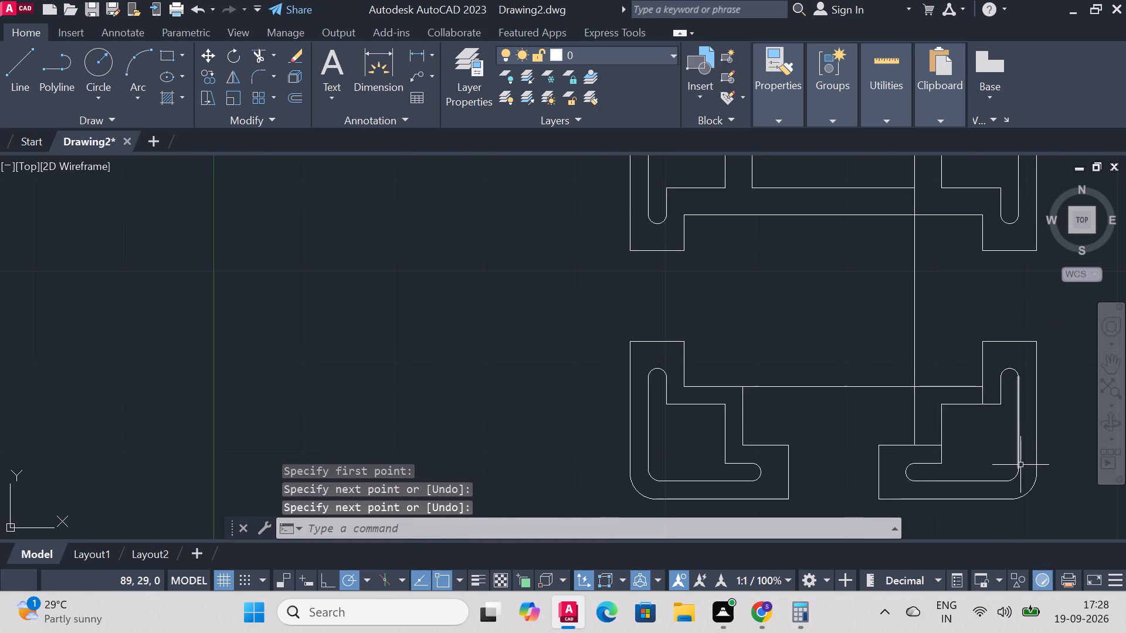
scroll(1020, 465, "down", 2)
scroll(1049, 471, "up", 2)
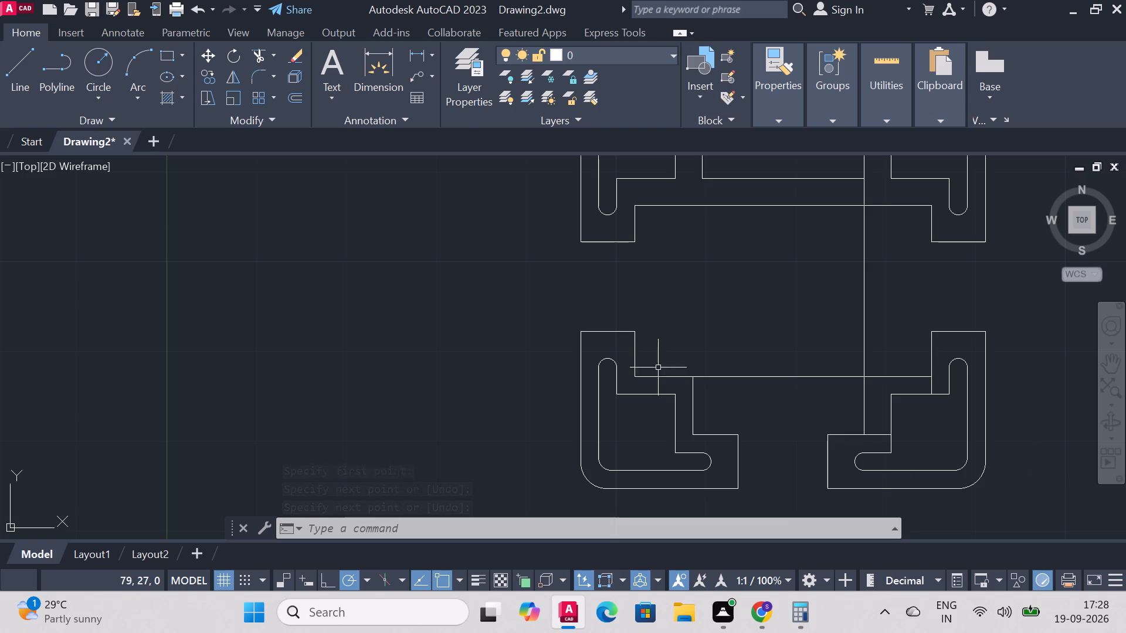
left_click(259, 59)
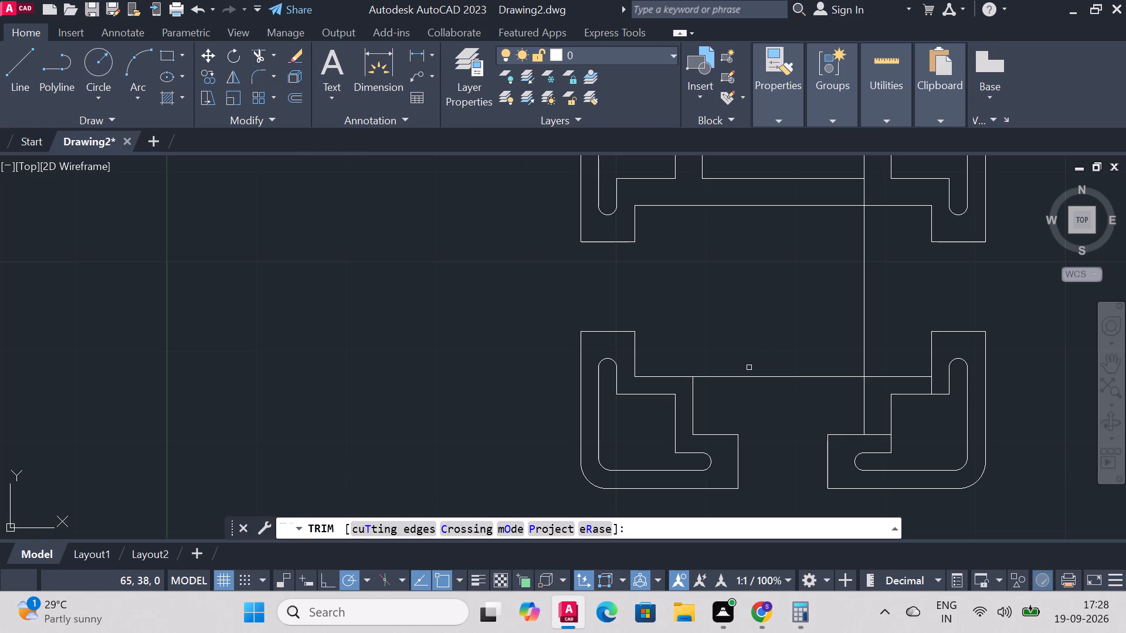
left_click(747, 379)
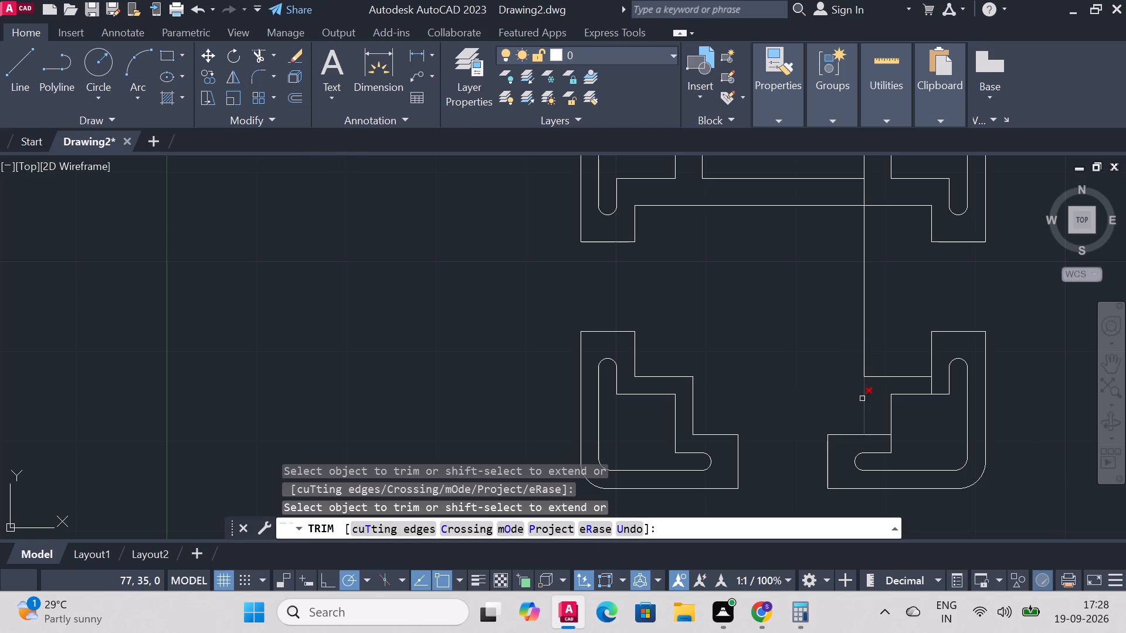
left_click(866, 355)
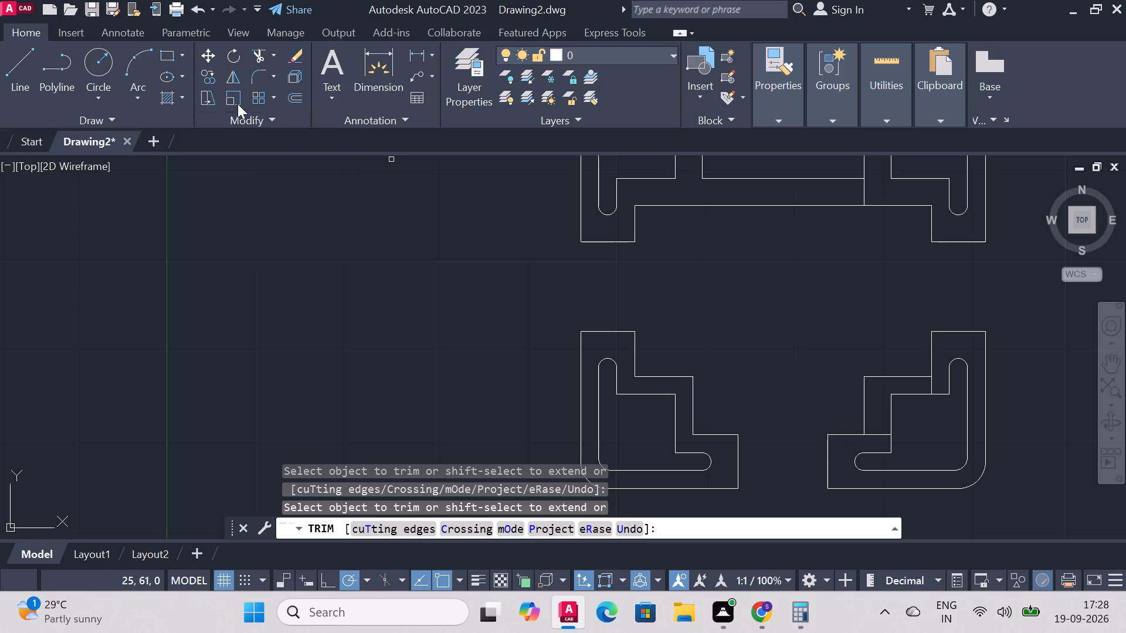
Compare the upper brackets and their connecting rail with the stepped inner corners of the lower brackets.
left_click(31, 52)
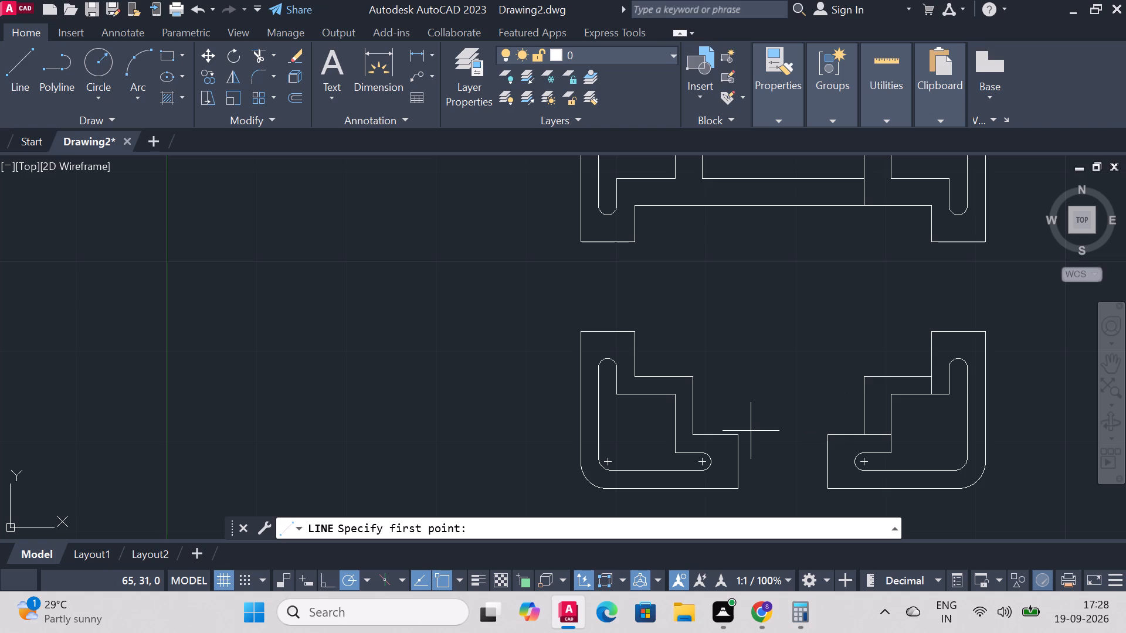
scroll(810, 319, "down", 2)
scroll(850, 215, "up", 1)
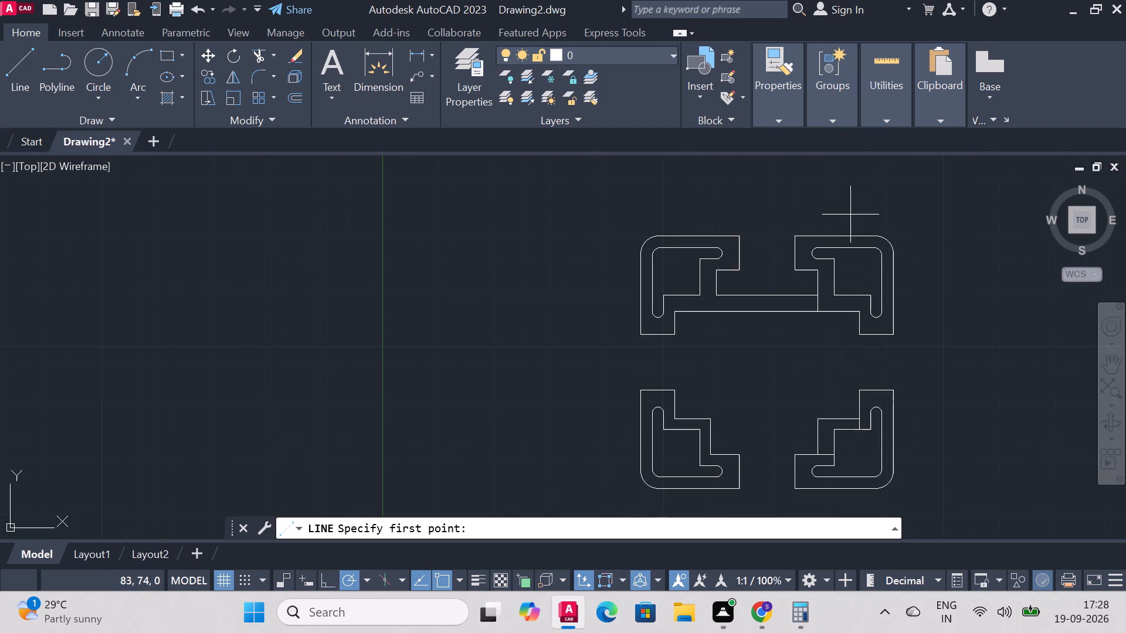
scroll(850, 215, "up", 1)
scroll(867, 278, "down", 1)
scroll(879, 346, "up", 1)
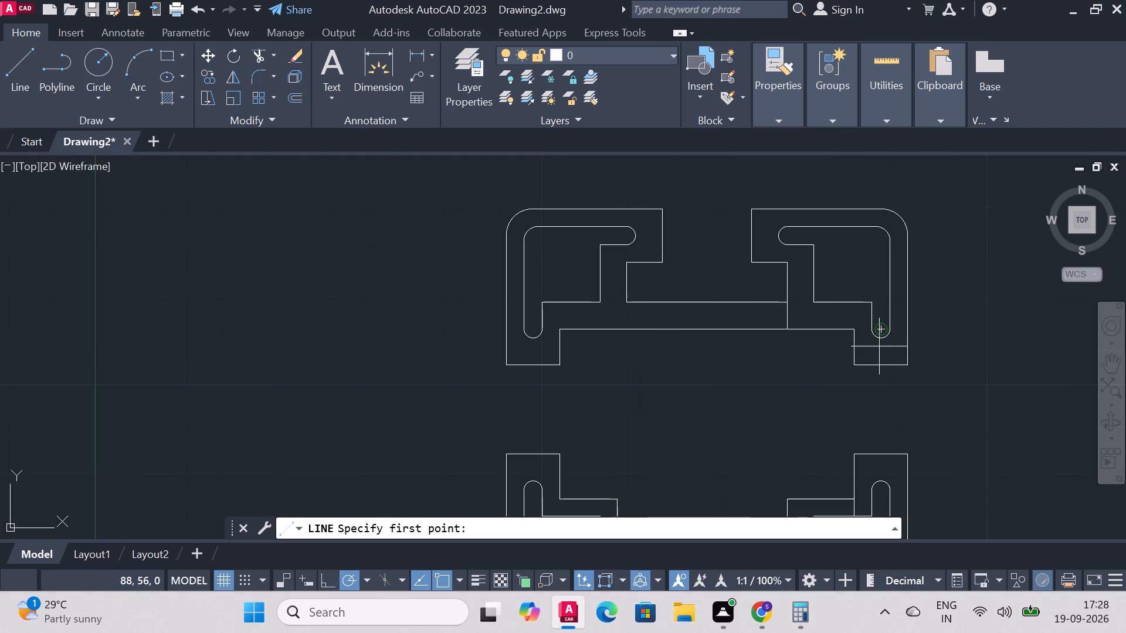
scroll(879, 346, "down", 1)
scroll(863, 401, "up", 1)
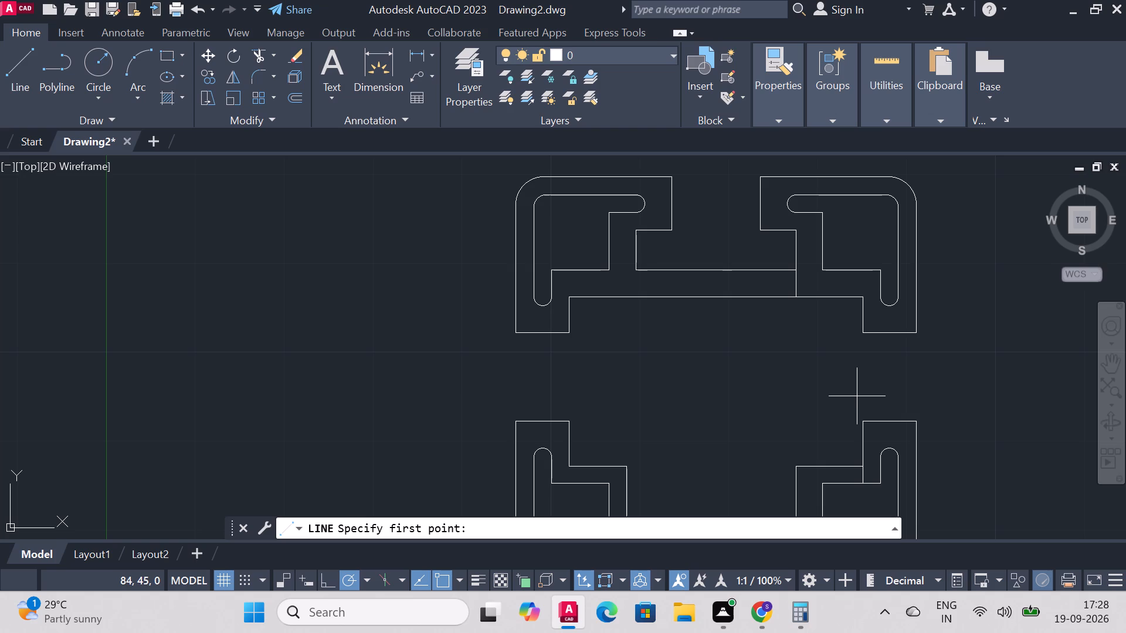
scroll(865, 385, "down", 3)
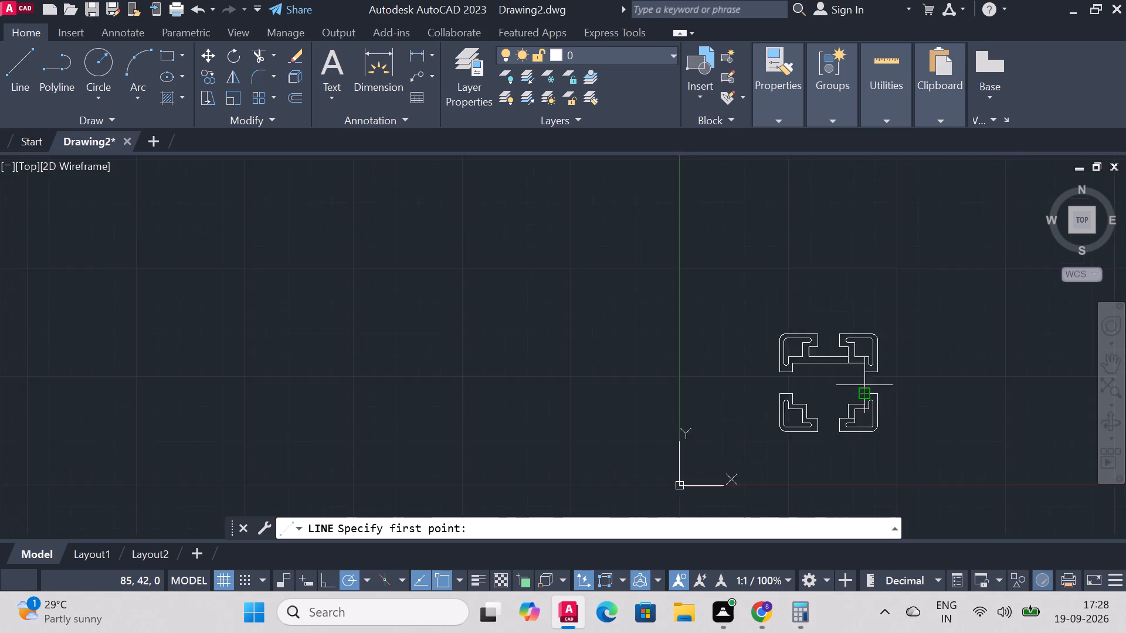
scroll(864, 385, "up", 3)
scroll(864, 385, "down", 3)
scroll(870, 430, "up", 3)
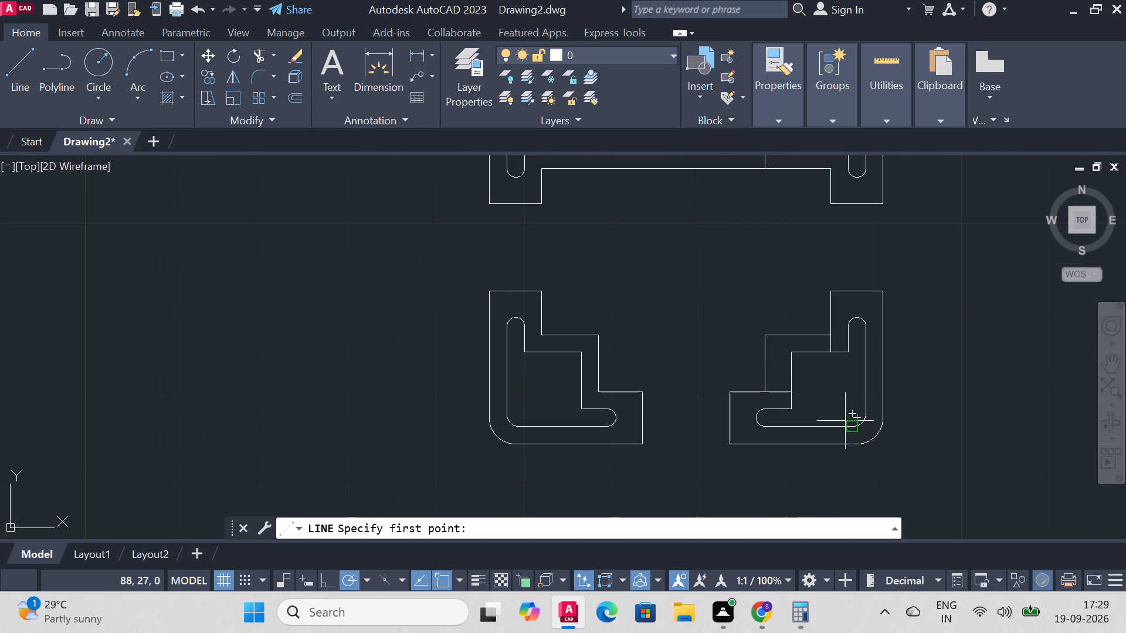
Draw a horizontal line about 19 units long from the lower-right bracket's outer step corner to the matching lower-left bracket corner.
left_click(8, 54)
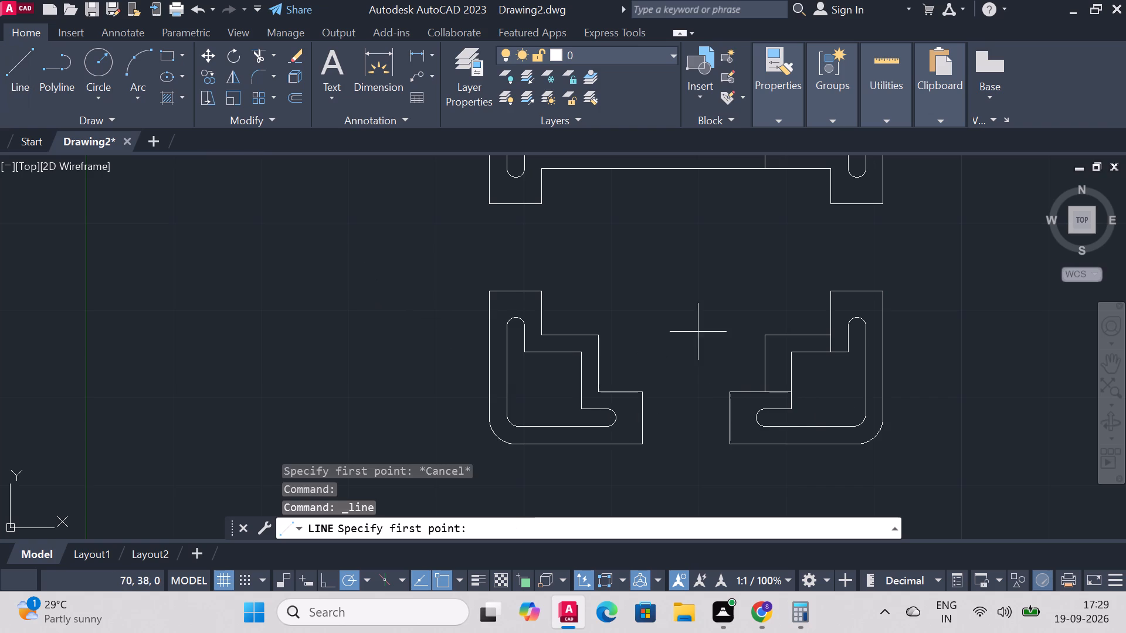
left_click(759, 338)
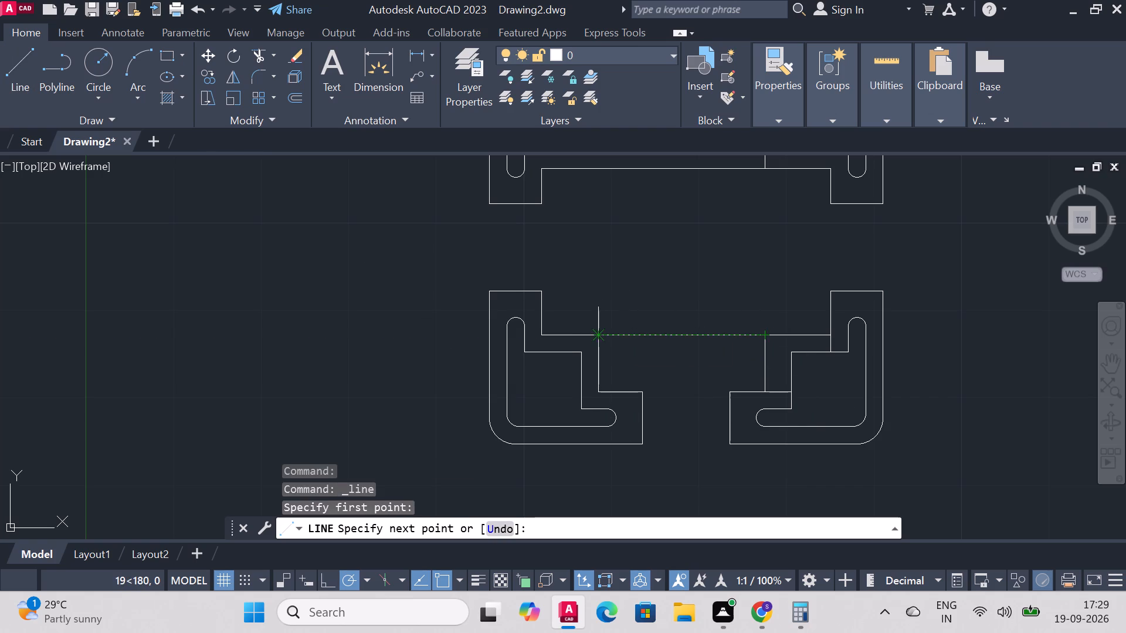
left_click(600, 332)
right_click(602, 332)
left_click(680, 347)
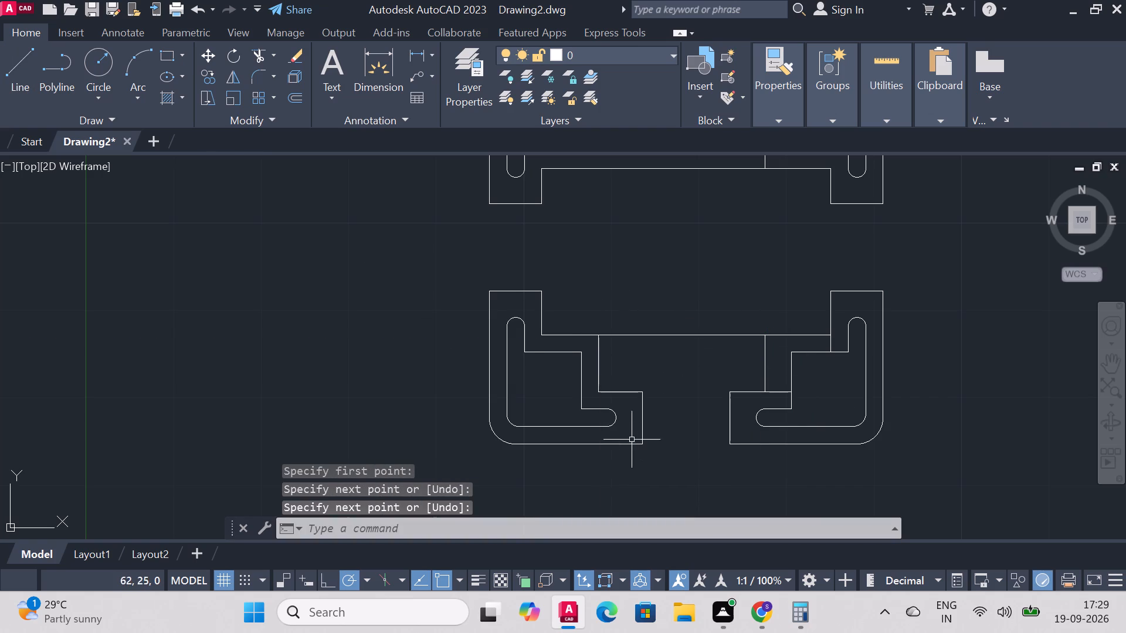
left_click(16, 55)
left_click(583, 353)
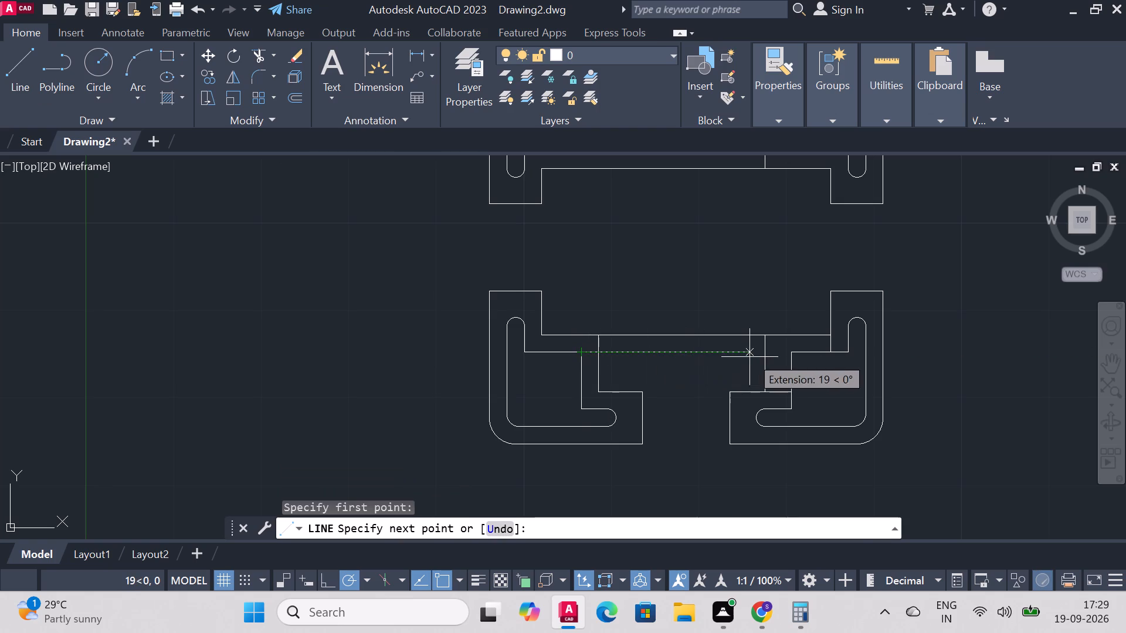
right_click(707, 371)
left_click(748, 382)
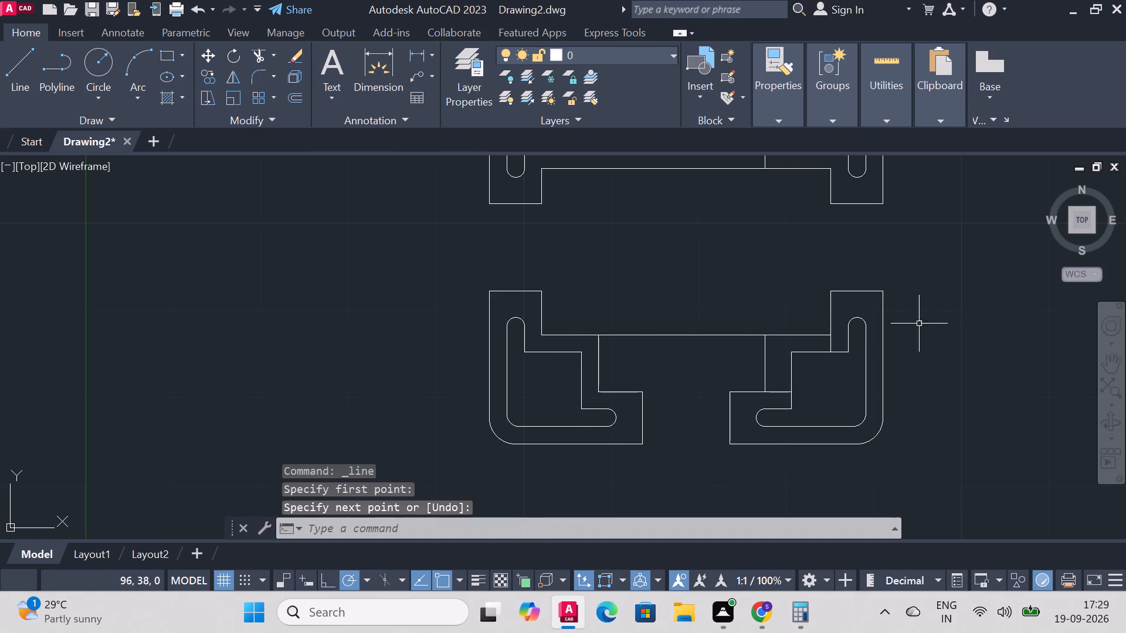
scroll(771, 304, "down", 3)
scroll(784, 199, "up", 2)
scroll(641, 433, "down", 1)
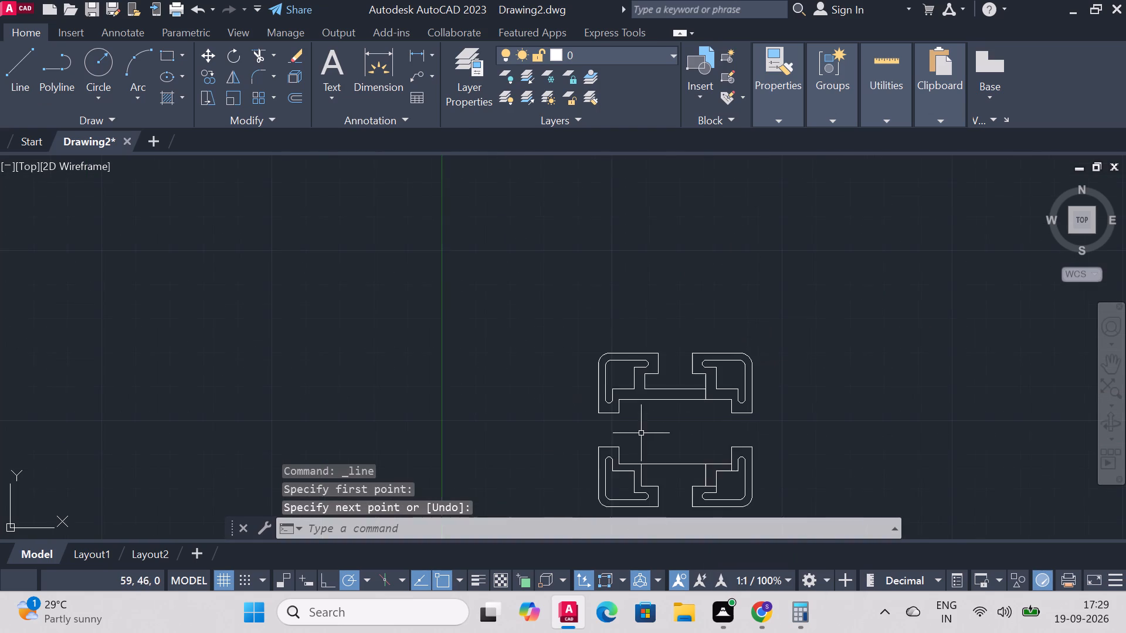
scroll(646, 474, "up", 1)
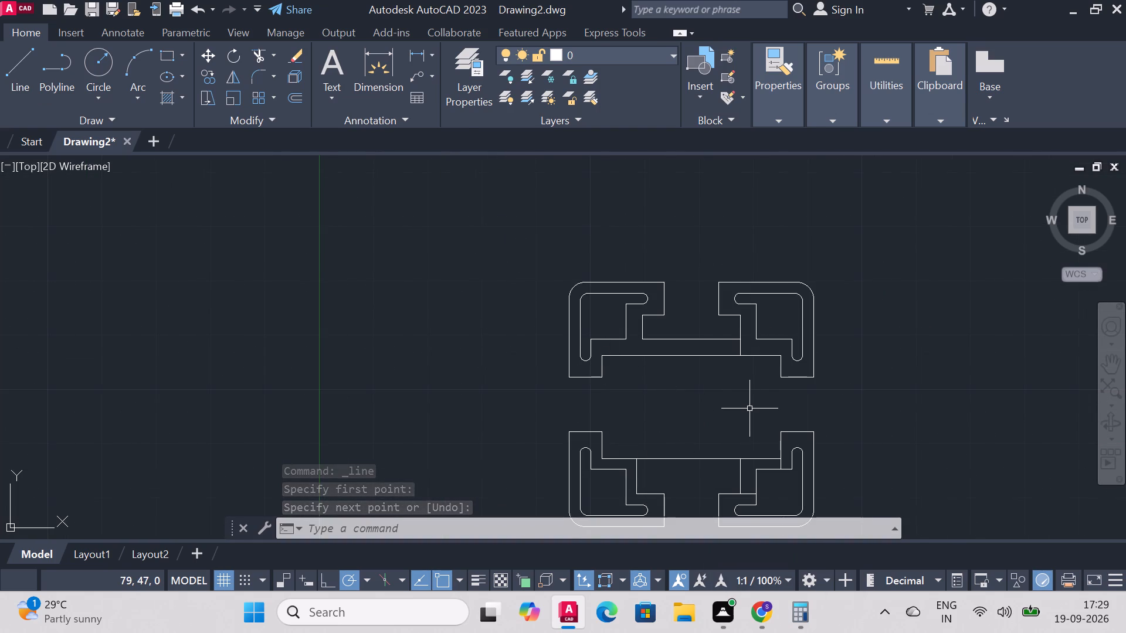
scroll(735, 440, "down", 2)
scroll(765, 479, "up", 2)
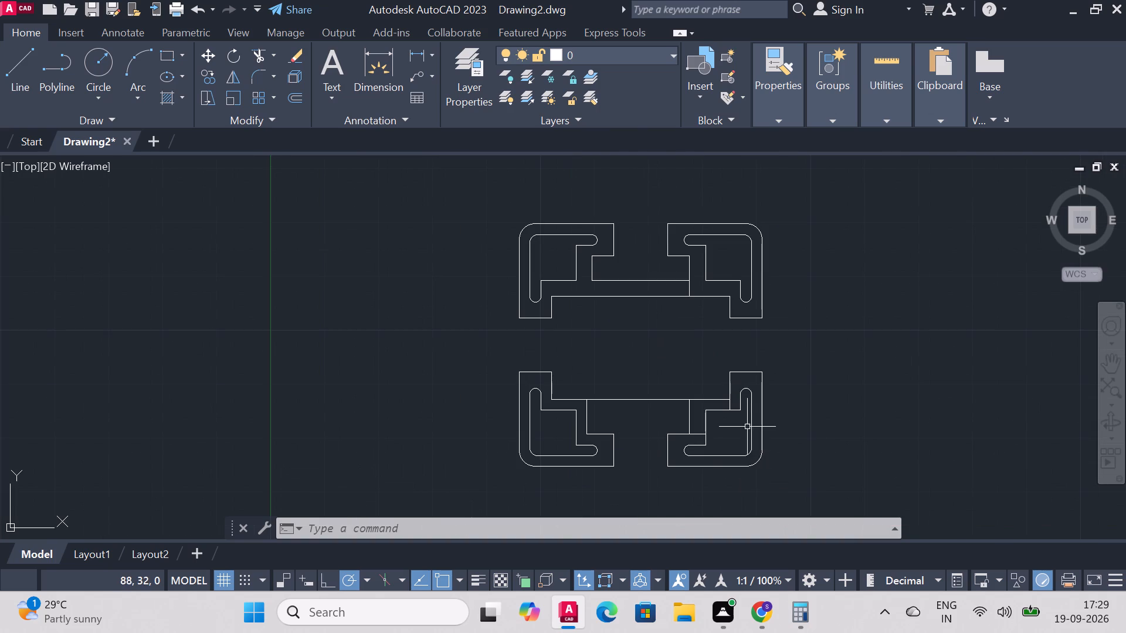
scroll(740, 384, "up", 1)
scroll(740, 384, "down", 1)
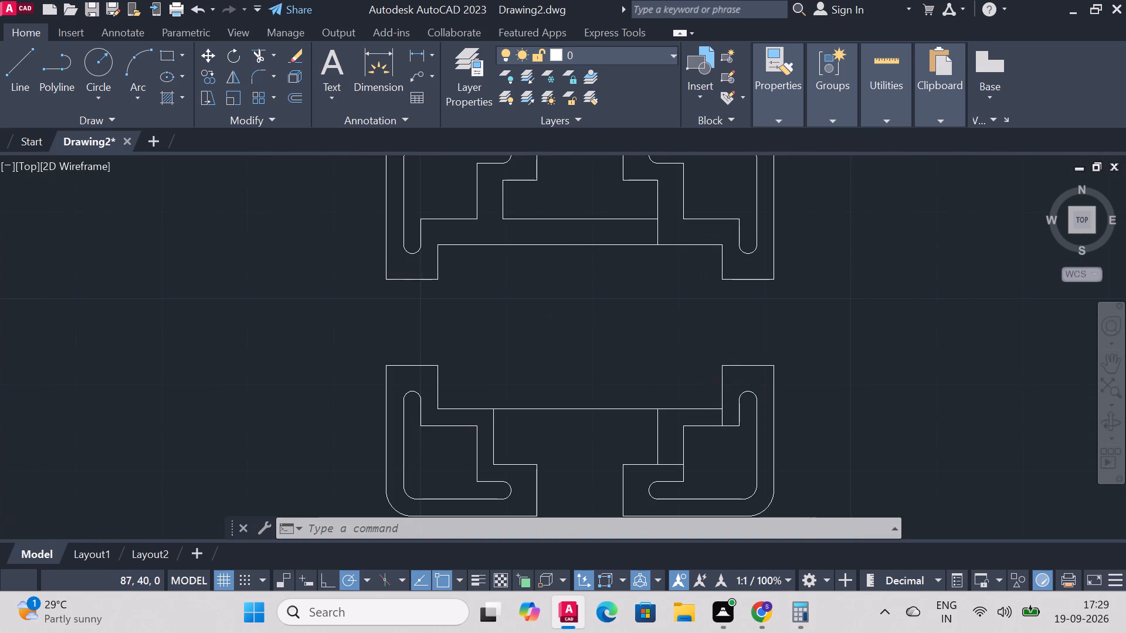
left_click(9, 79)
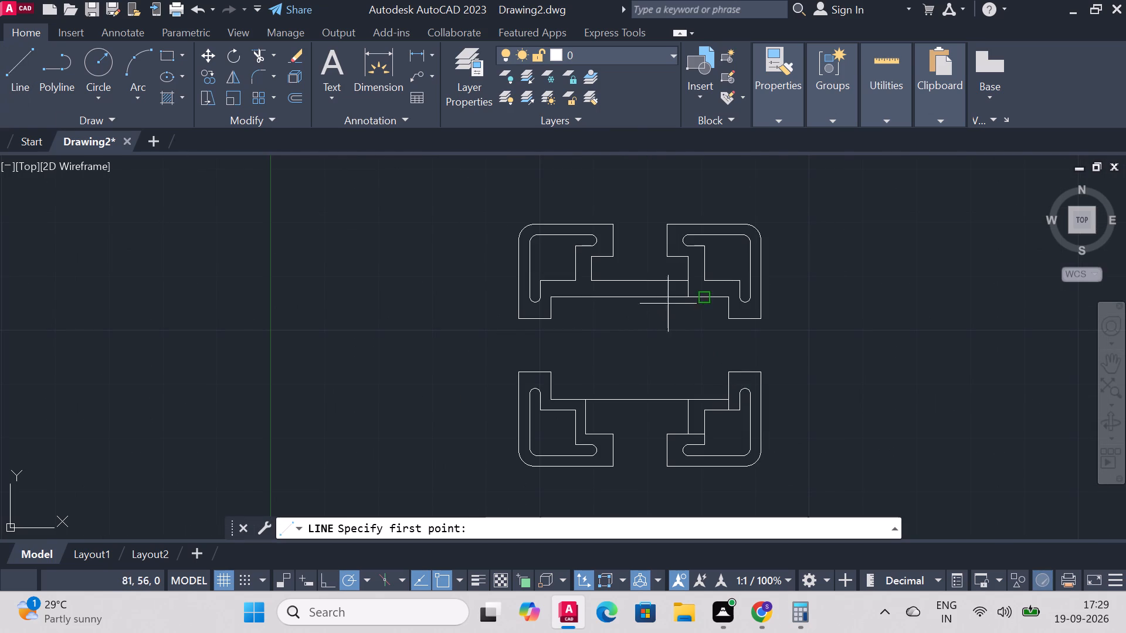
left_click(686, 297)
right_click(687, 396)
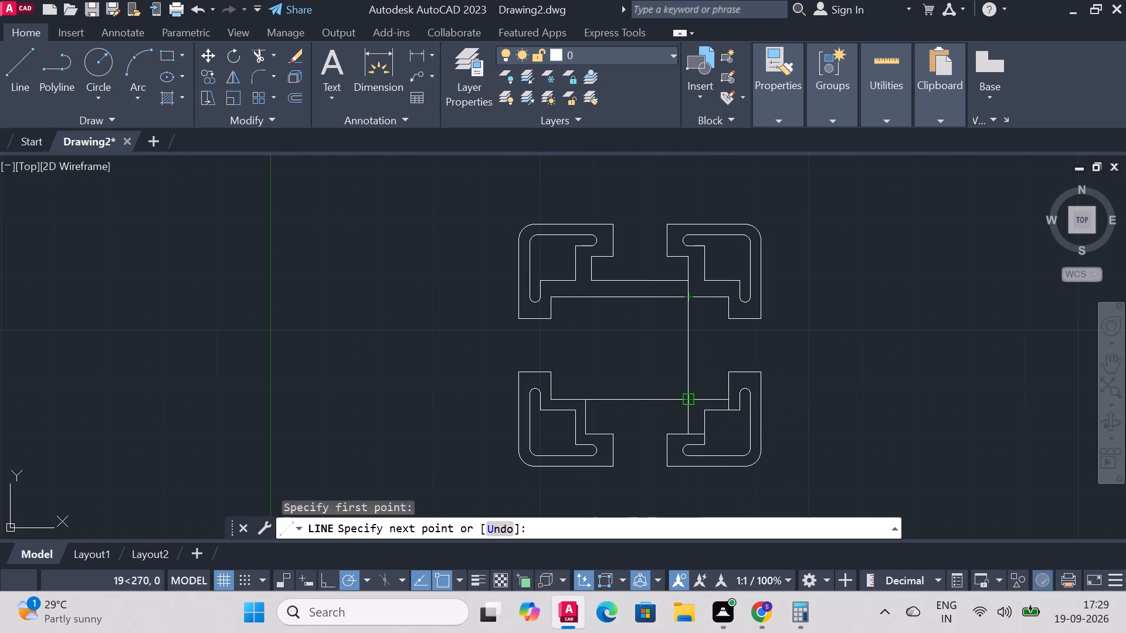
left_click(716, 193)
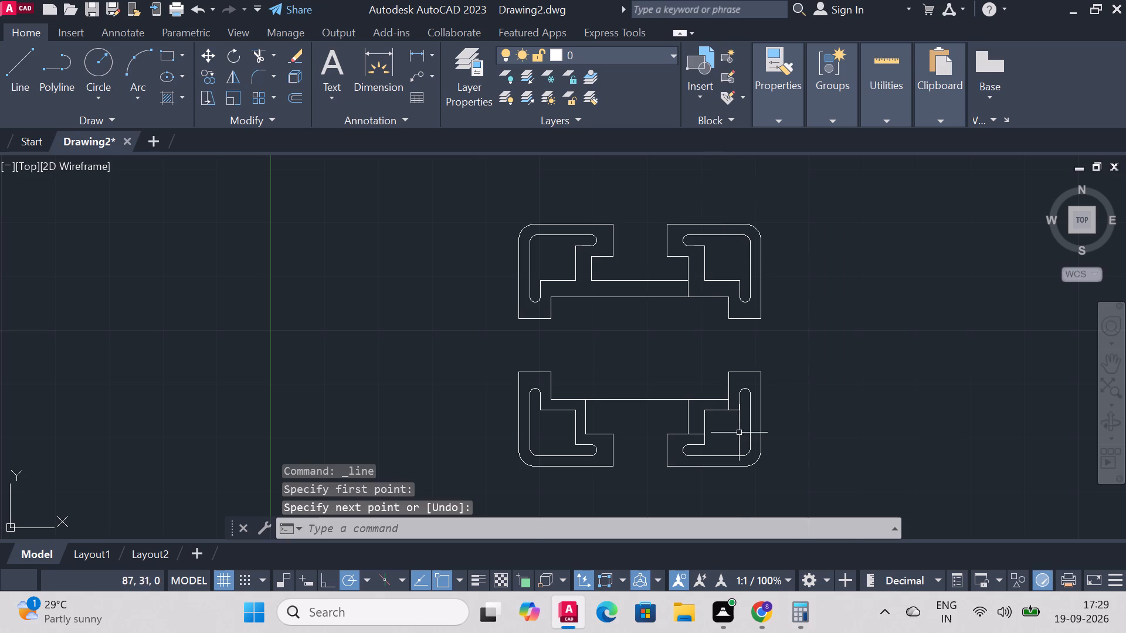
Trim the short horizontal stub that crosses from the lower-right bracket's outer step corner to its inner slot edge.
scroll(734, 493, "up", 1)
scroll(734, 492, "down", 1)
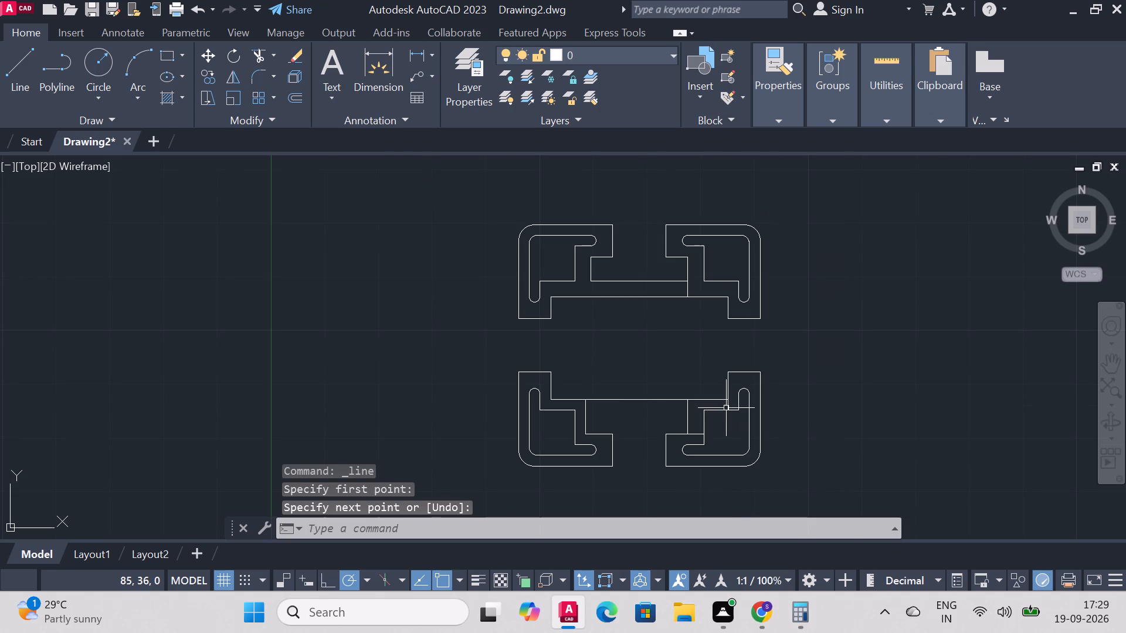
scroll(866, 396, "up", 1)
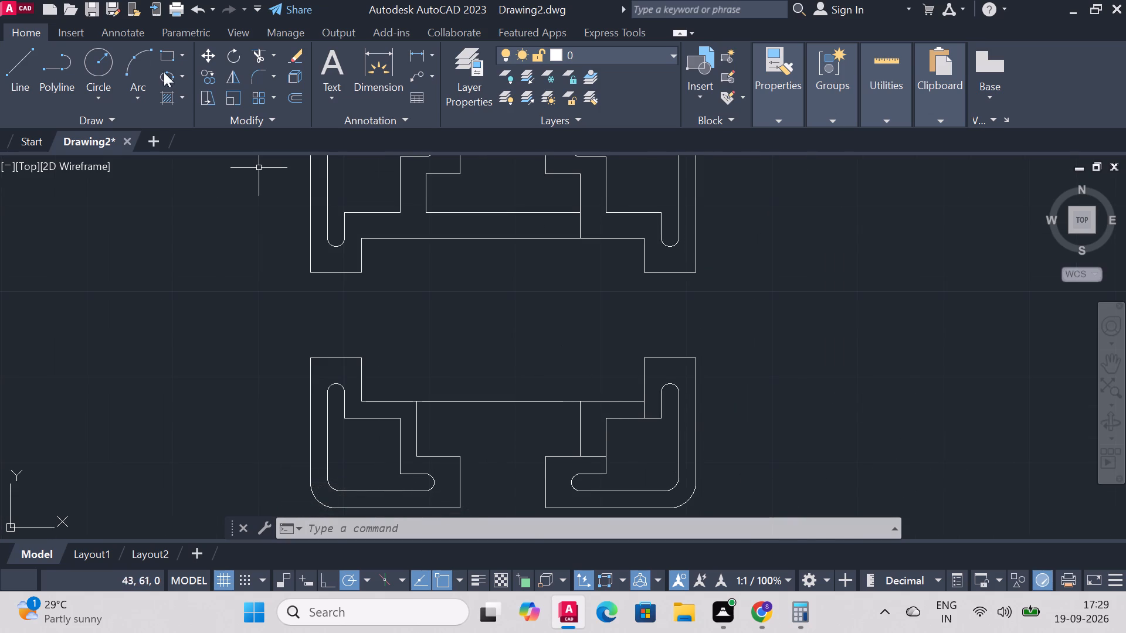
left_click(265, 57)
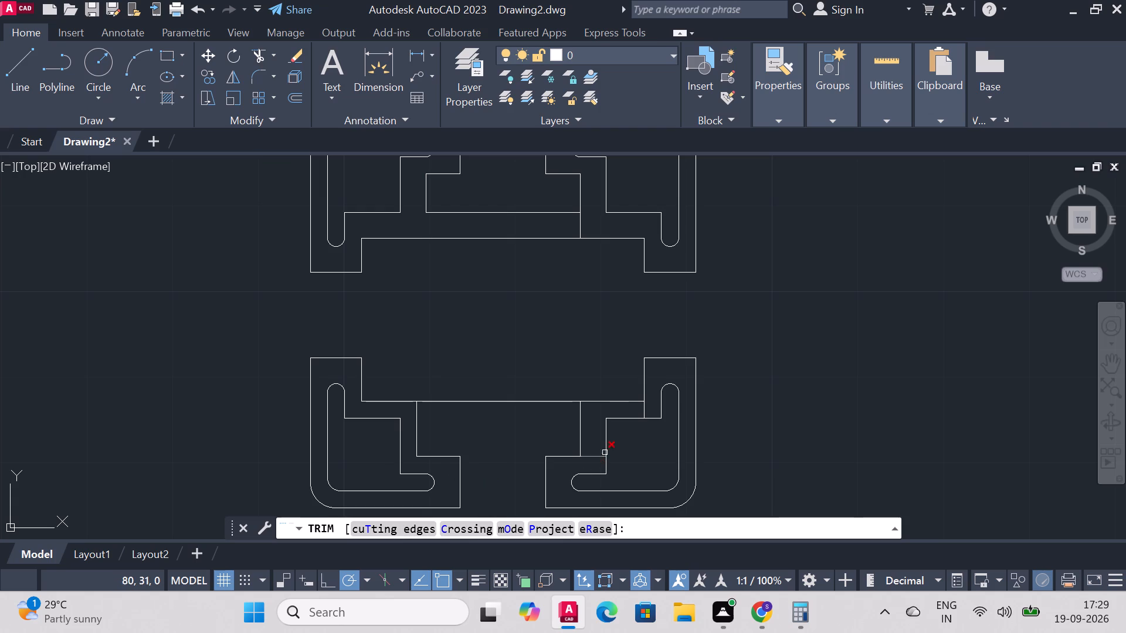
left_click(595, 460)
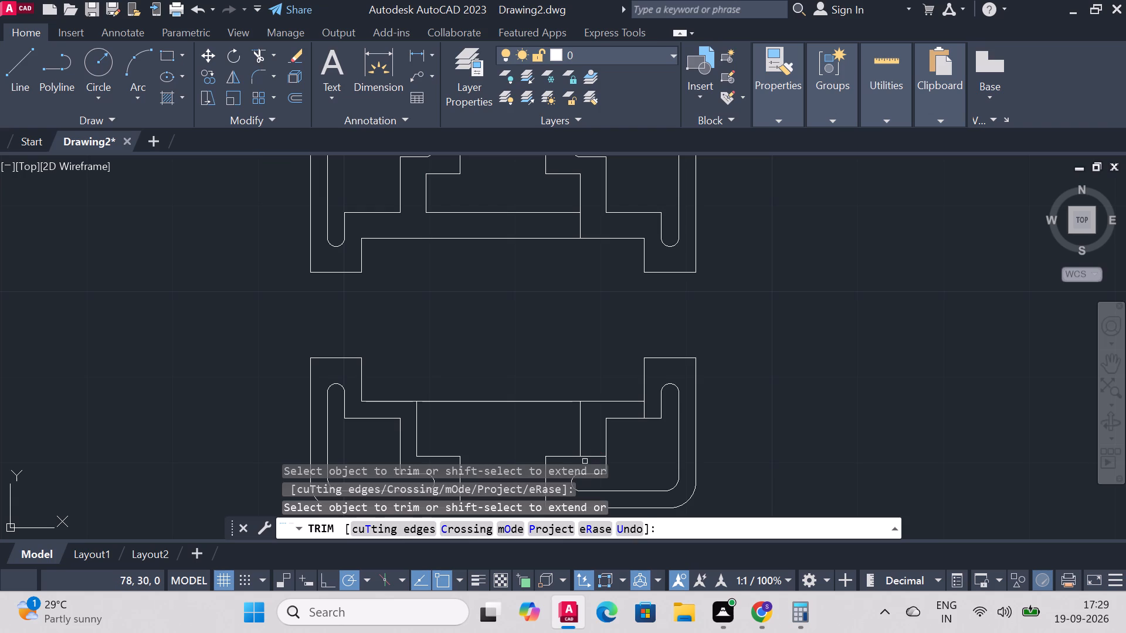
left_click(592, 457)
Trim the horizontal line between the two lower brackets and the short vertical stub inside the lower-right bracket's upper step.
scroll(671, 400, "down", 2)
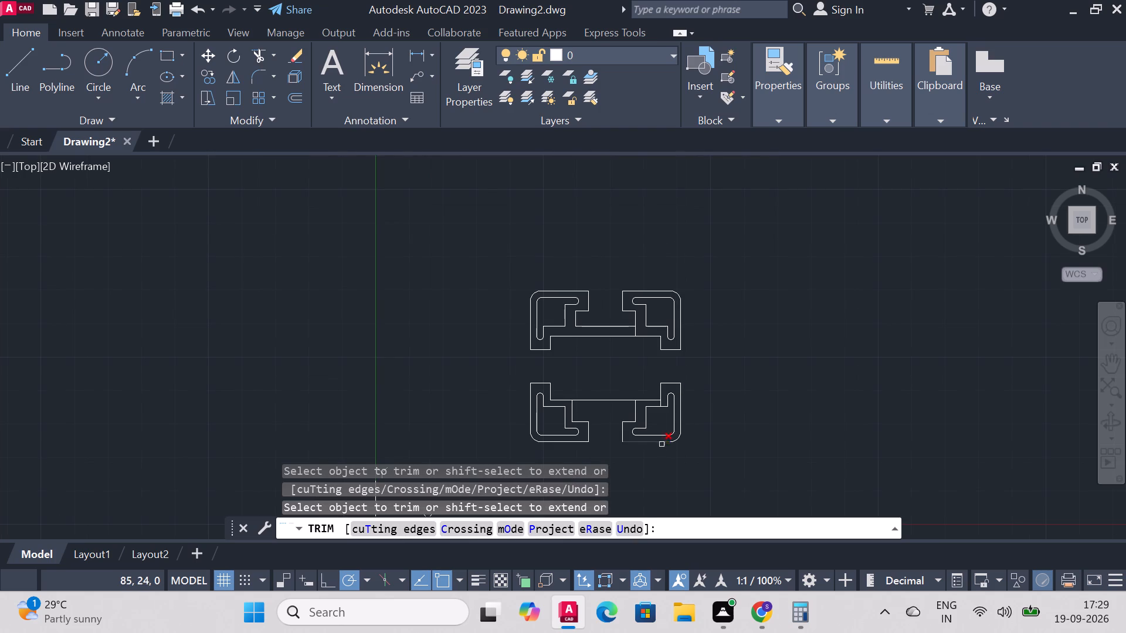
scroll(622, 477, "up", 1)
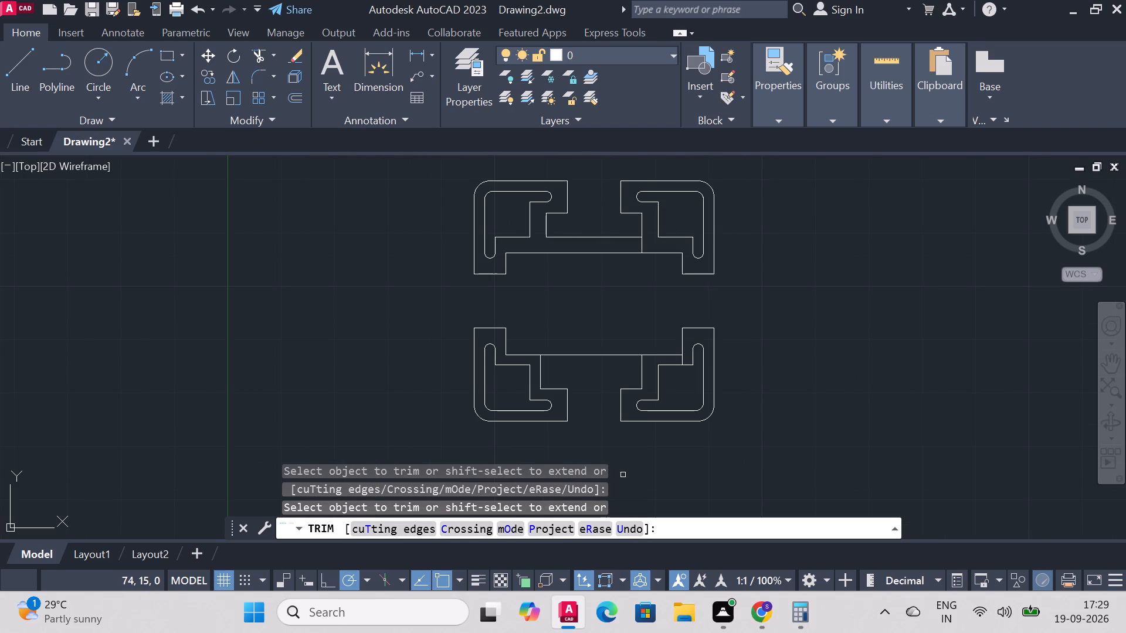
scroll(623, 475, "up", 1)
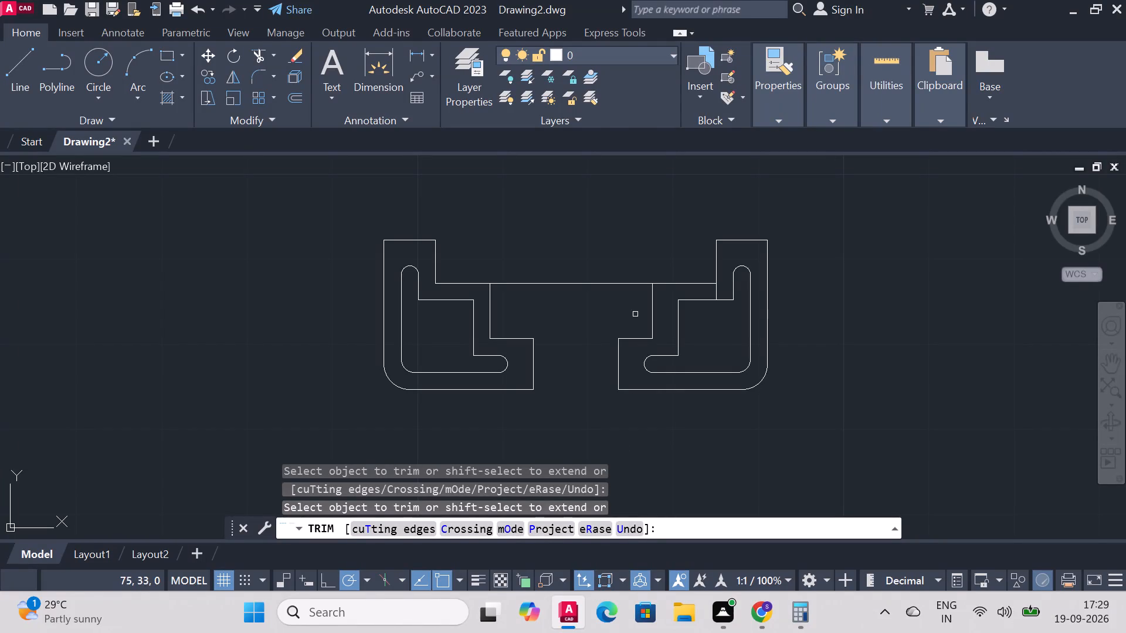
left_click(560, 283)
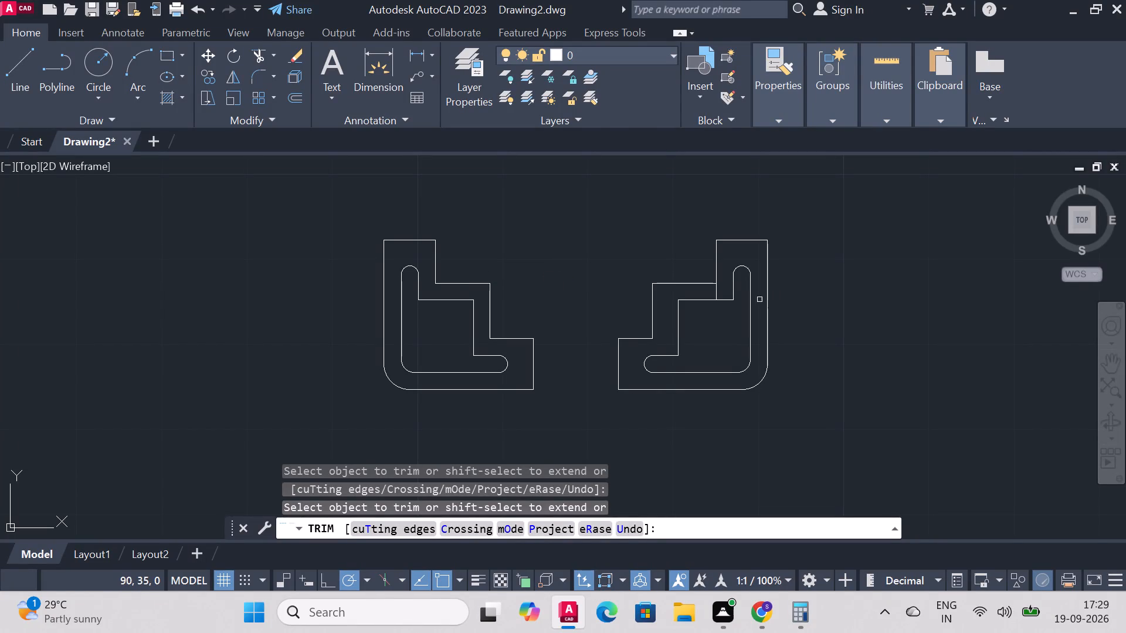
left_click(716, 288)
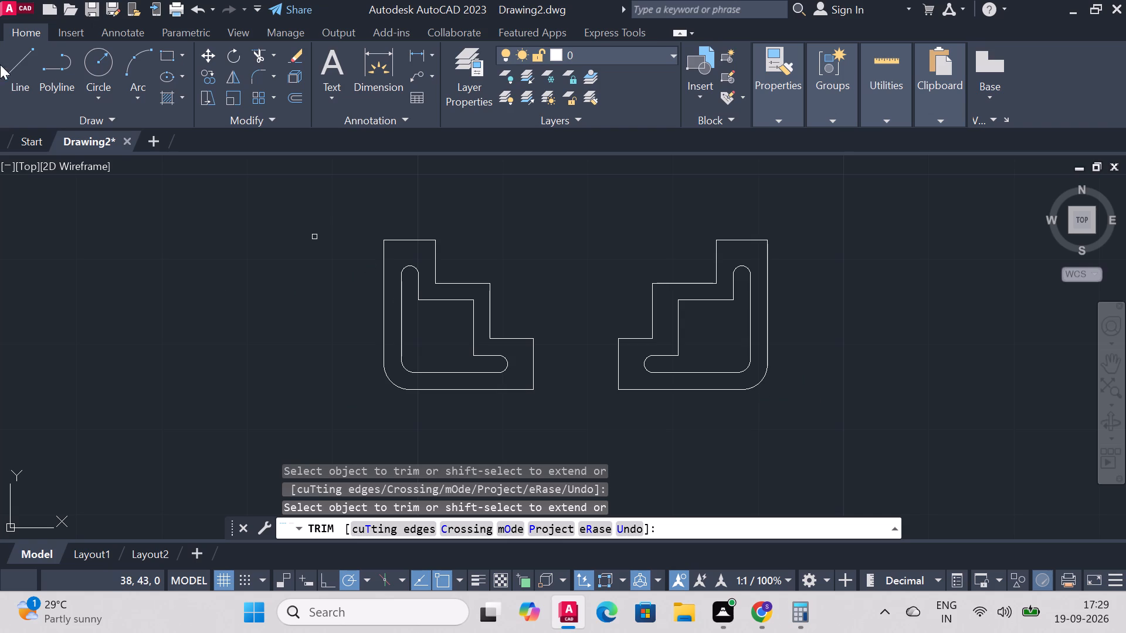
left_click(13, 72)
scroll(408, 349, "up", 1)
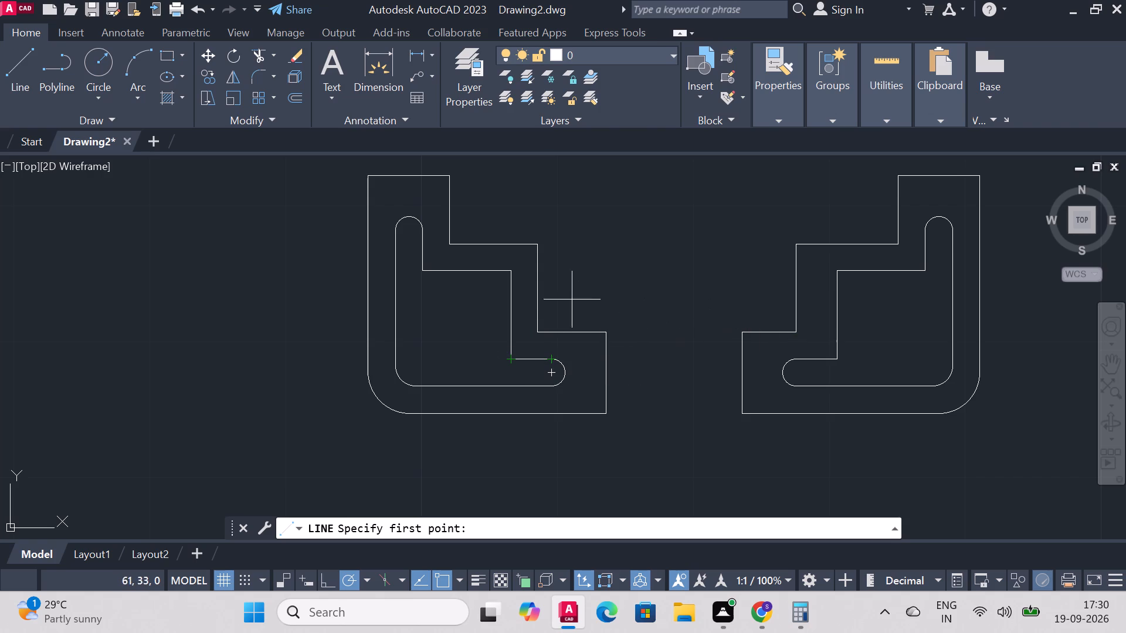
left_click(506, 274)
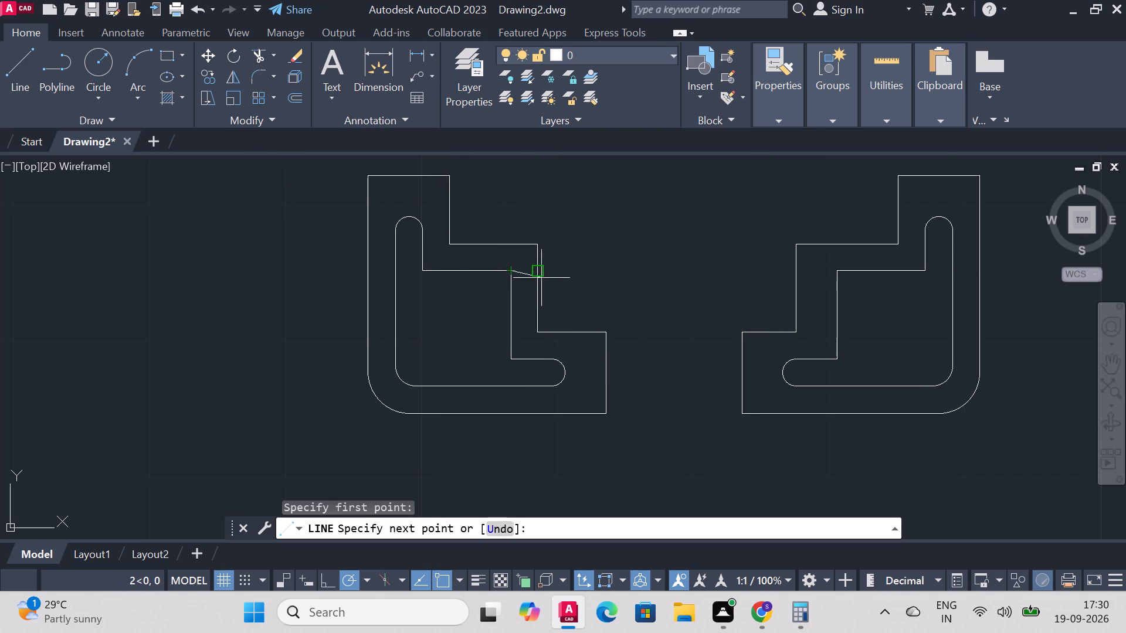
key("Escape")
Measure the horizontal wall thickness between the lower-left bracket's inner slot corner and its outer step edge.
left_click(373, 49)
scroll(537, 313, "up", 2)
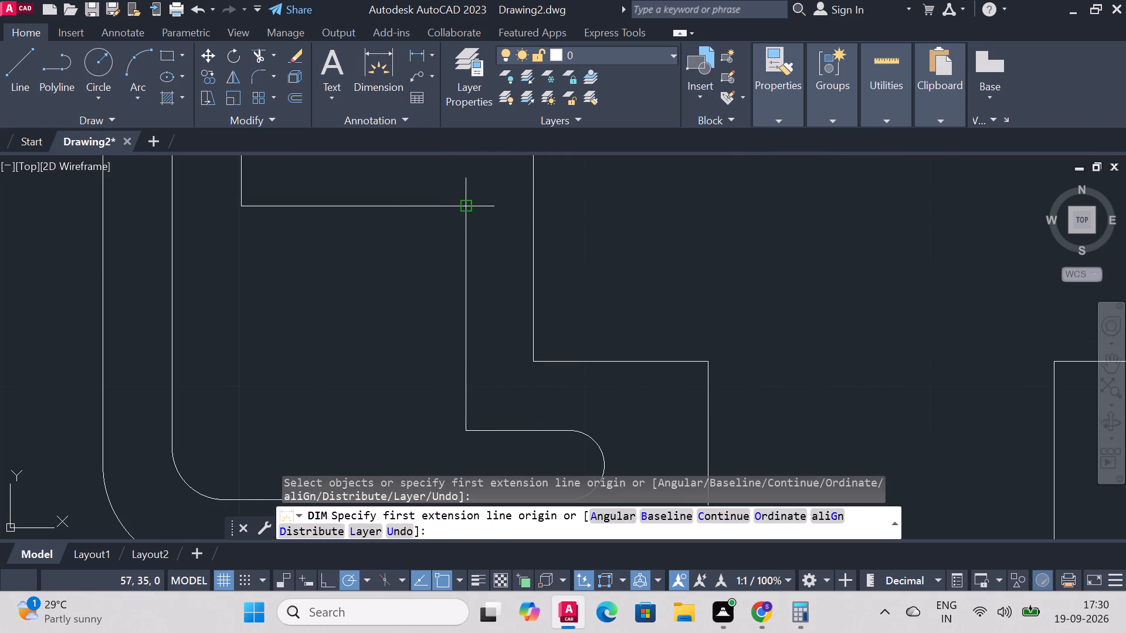
left_click(466, 207)
scroll(534, 205, "down", 2)
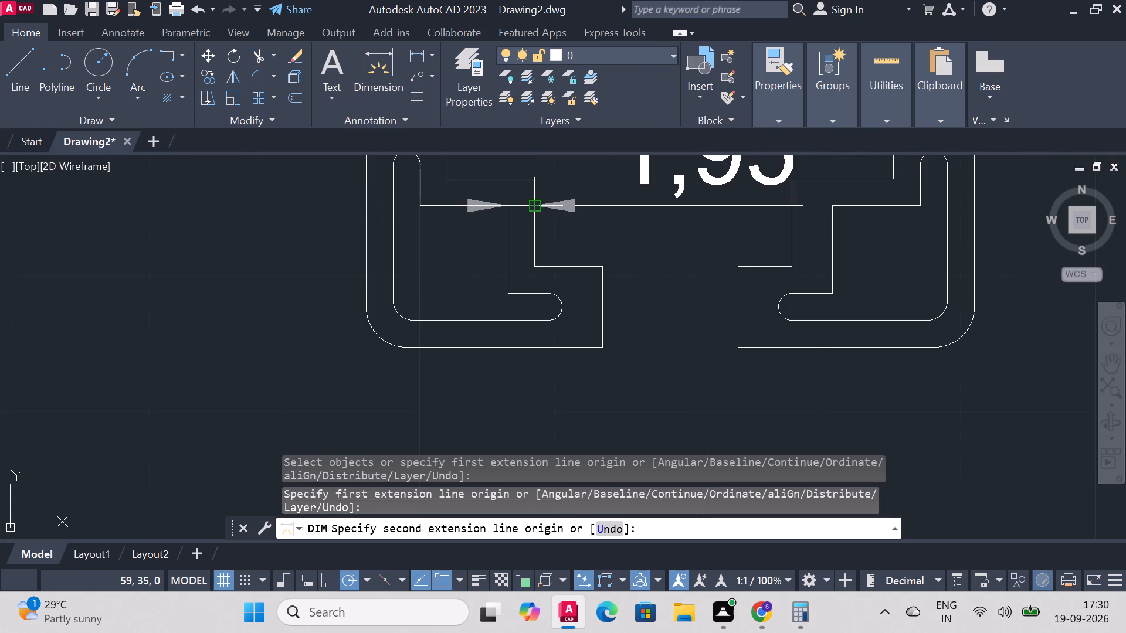
scroll(534, 205, "down", 2)
right_click(535, 205)
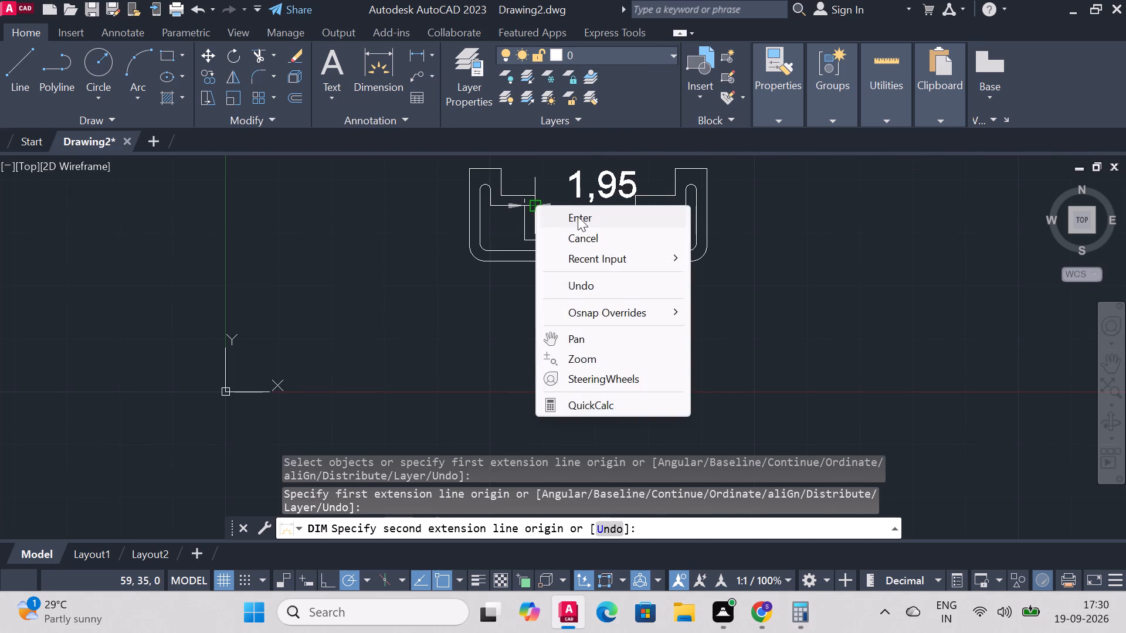
left_click(578, 216)
Check the horizontal wall thickness between the lower-right bracket's inner slot corner and its outer step edge.
scroll(616, 243, "up", 2)
scroll(621, 236, "down", 3)
scroll(644, 209, "up", 3)
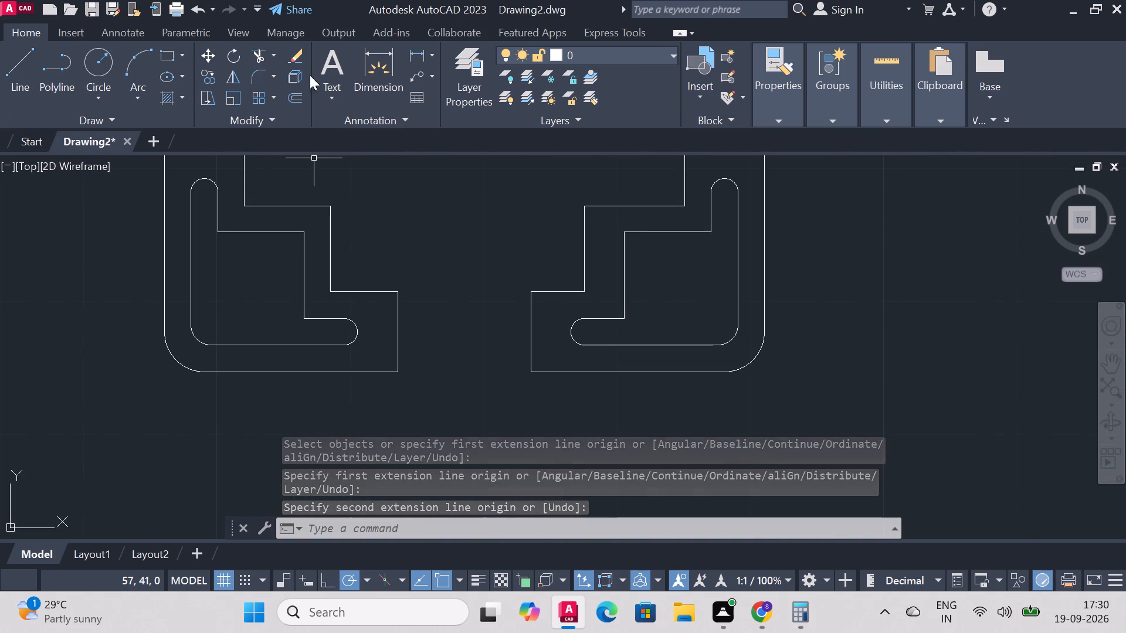
left_click(355, 64)
scroll(597, 184, "up", 2)
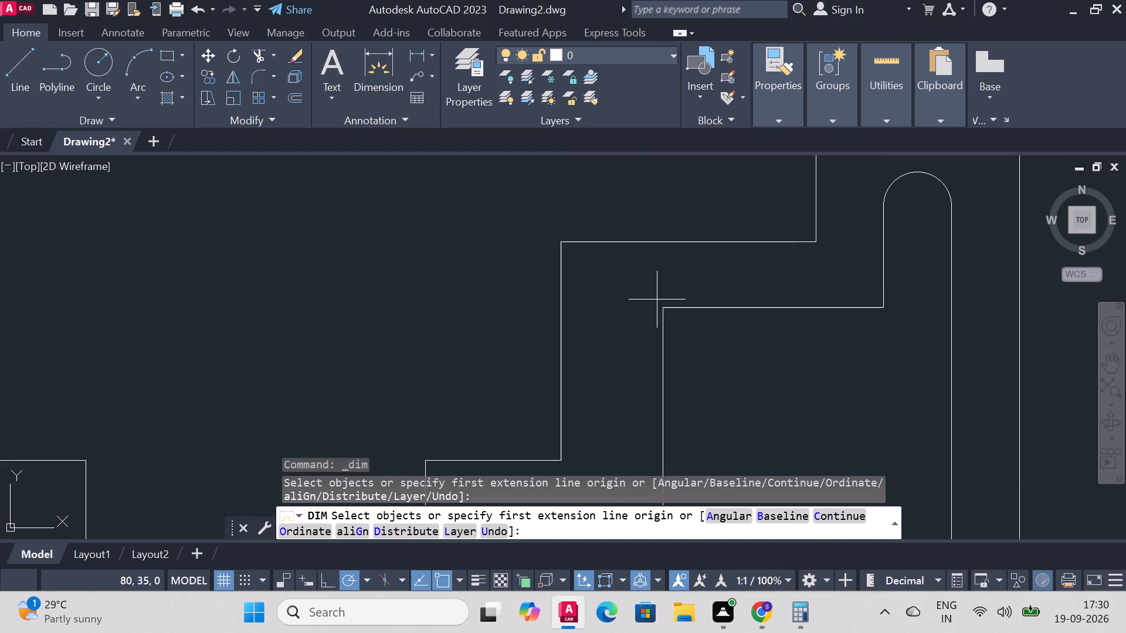
left_click(666, 307)
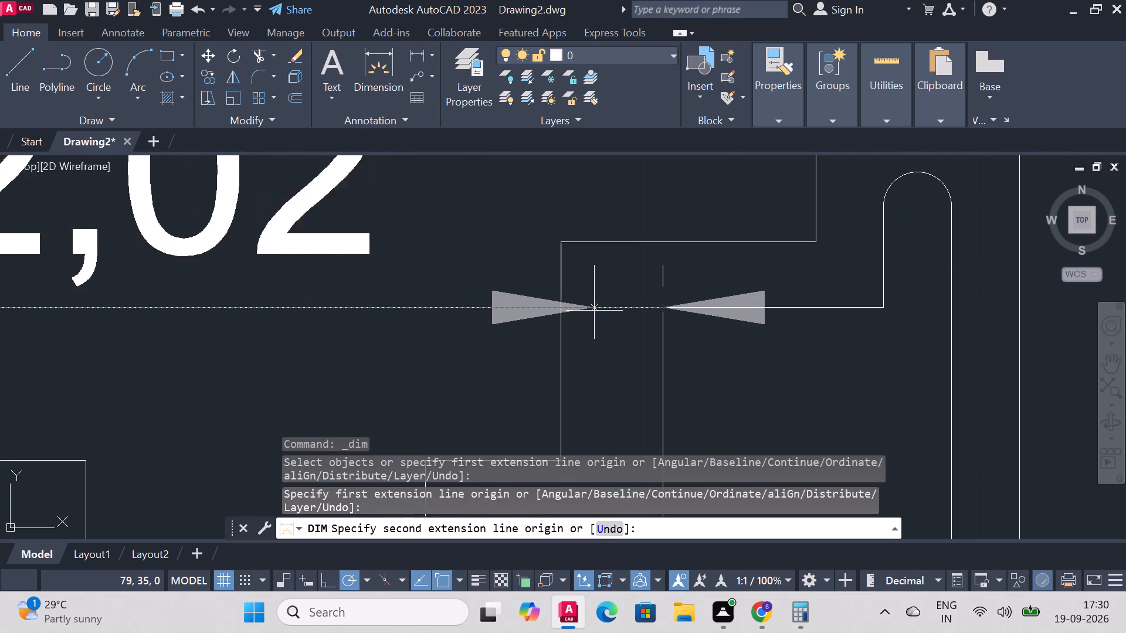
scroll(594, 311, "down", 3)
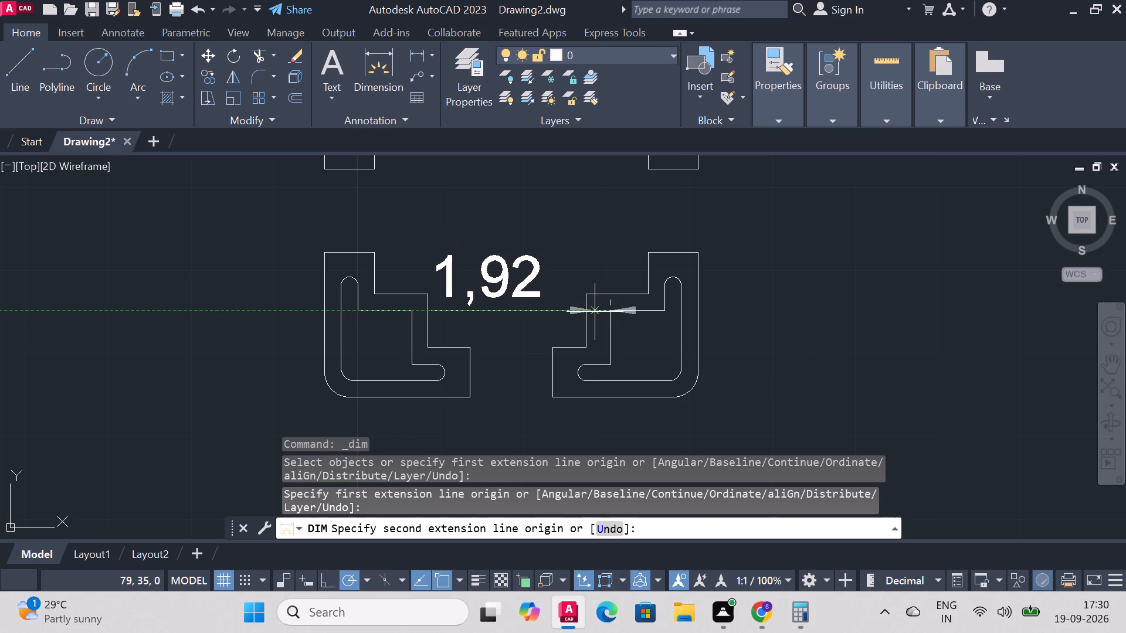
key("Escape")
key("period")
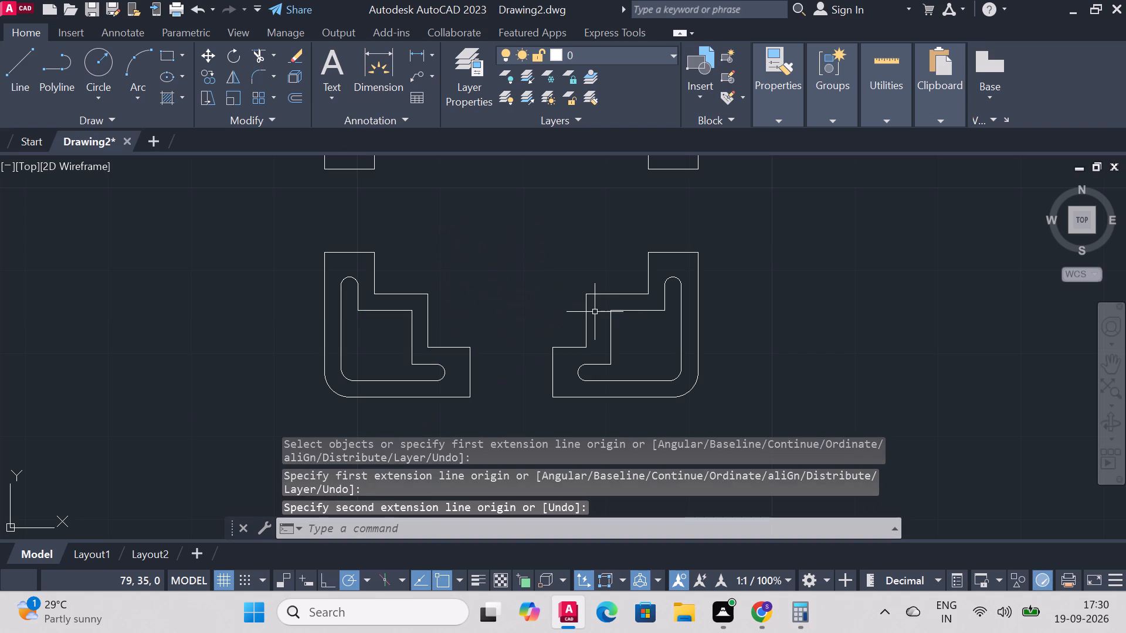
key("Escape")
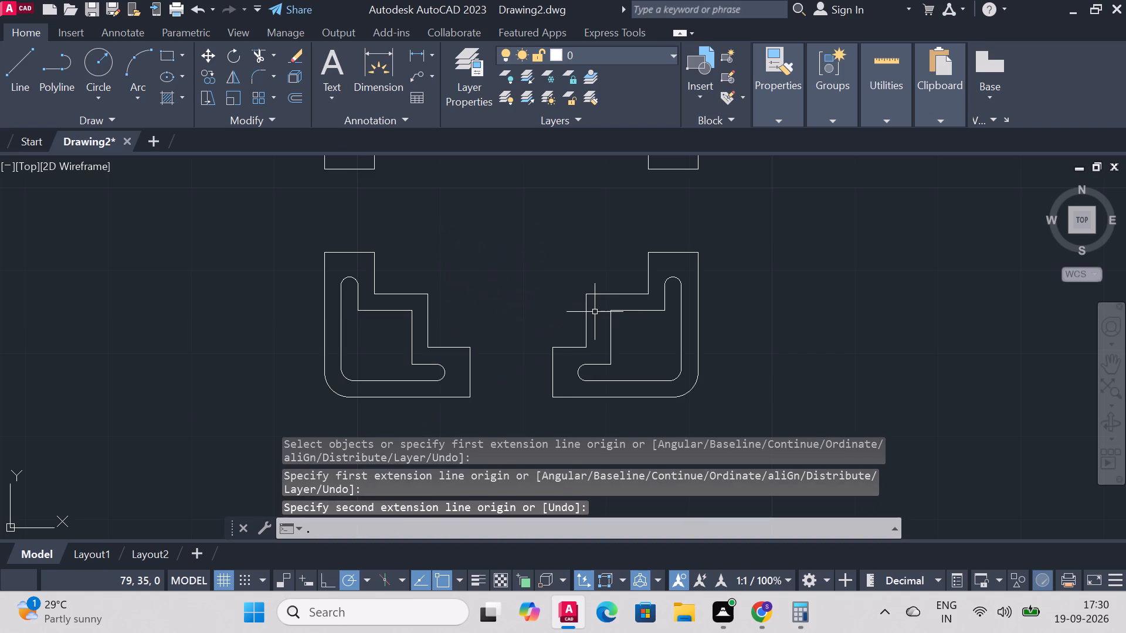
key("Escape")
Draw a line from the lower-right bracket's inner slot corner 1.95 units outward, down to the lower step level and across to the old outer edge.
left_click(12, 64)
scroll(642, 271, "up", 2)
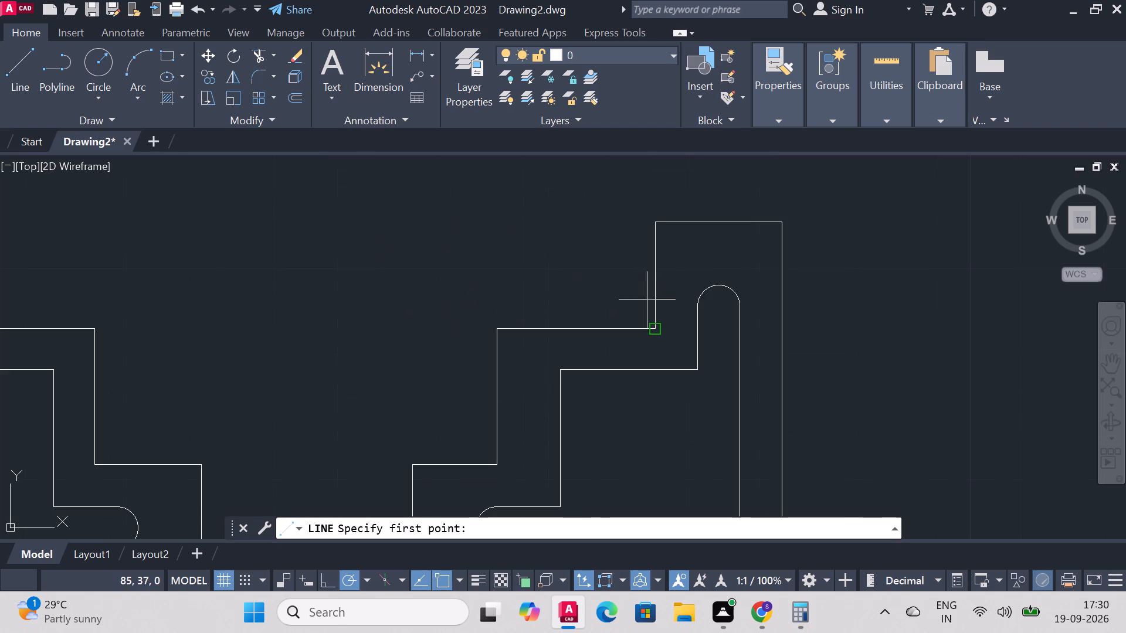
left_click(560, 370)
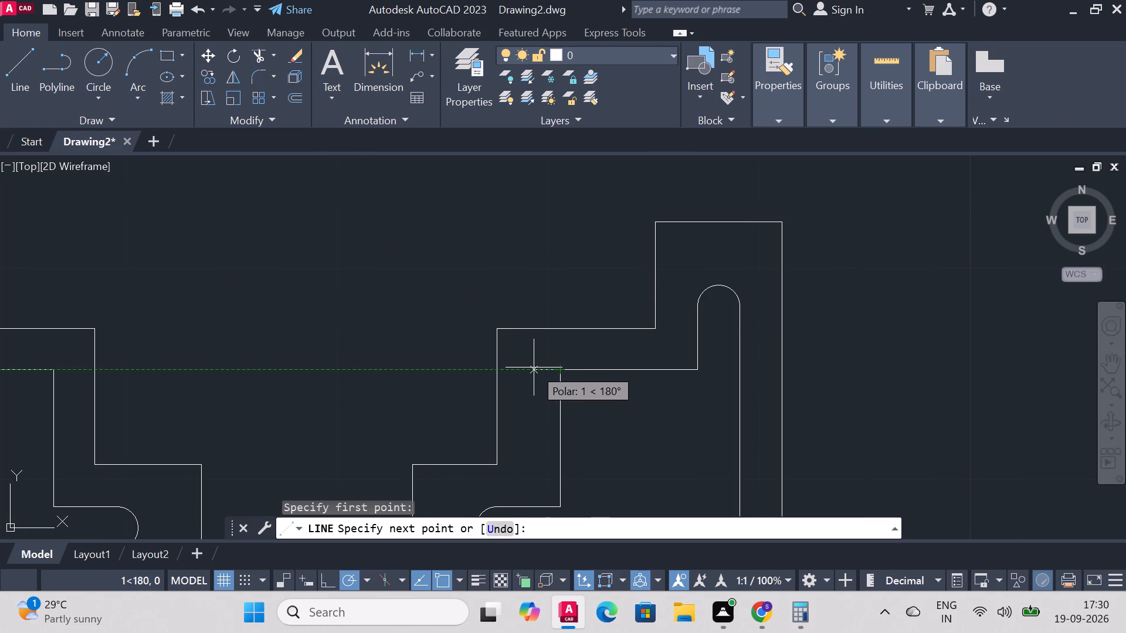
type("1.95")
key("Return")
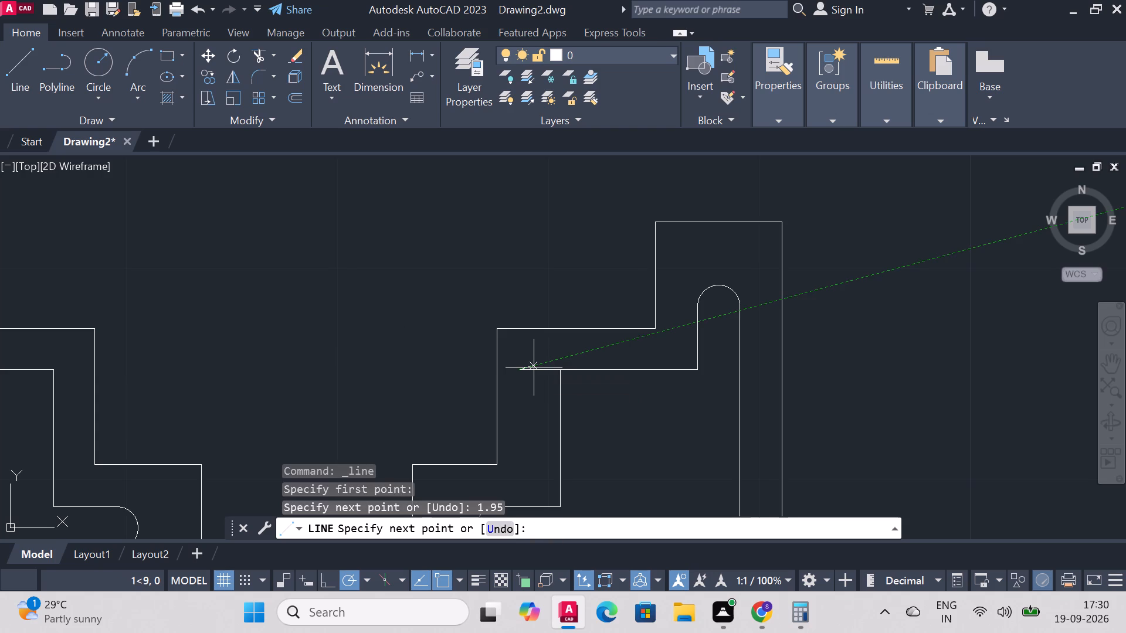
scroll(511, 434, "down", 2)
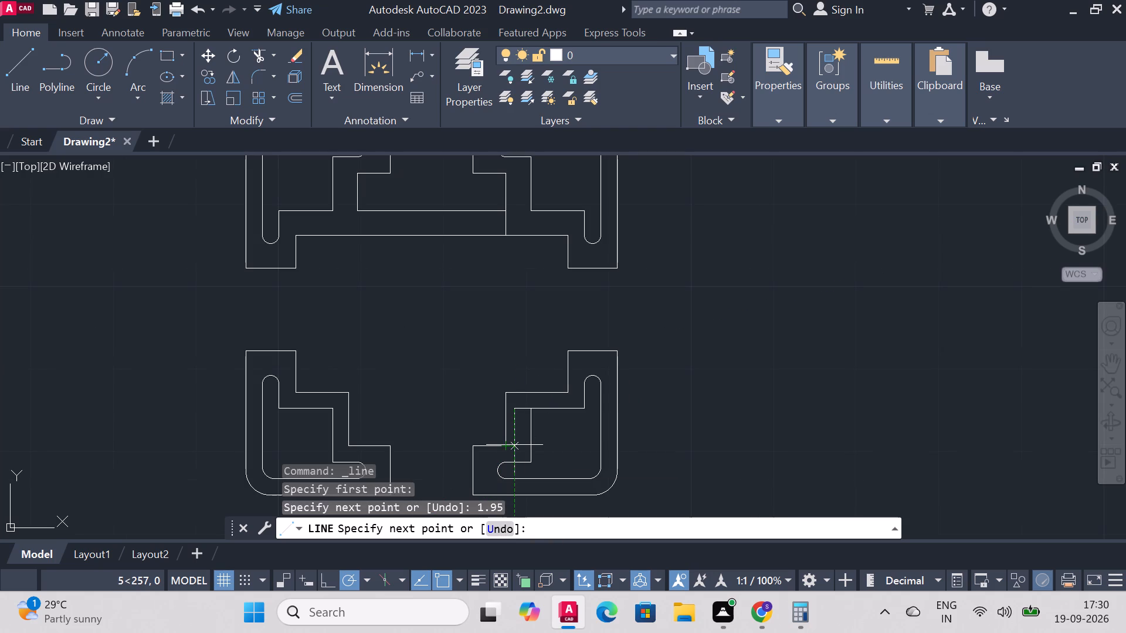
left_click(514, 445)
left_click(505, 445)
right_click(514, 445)
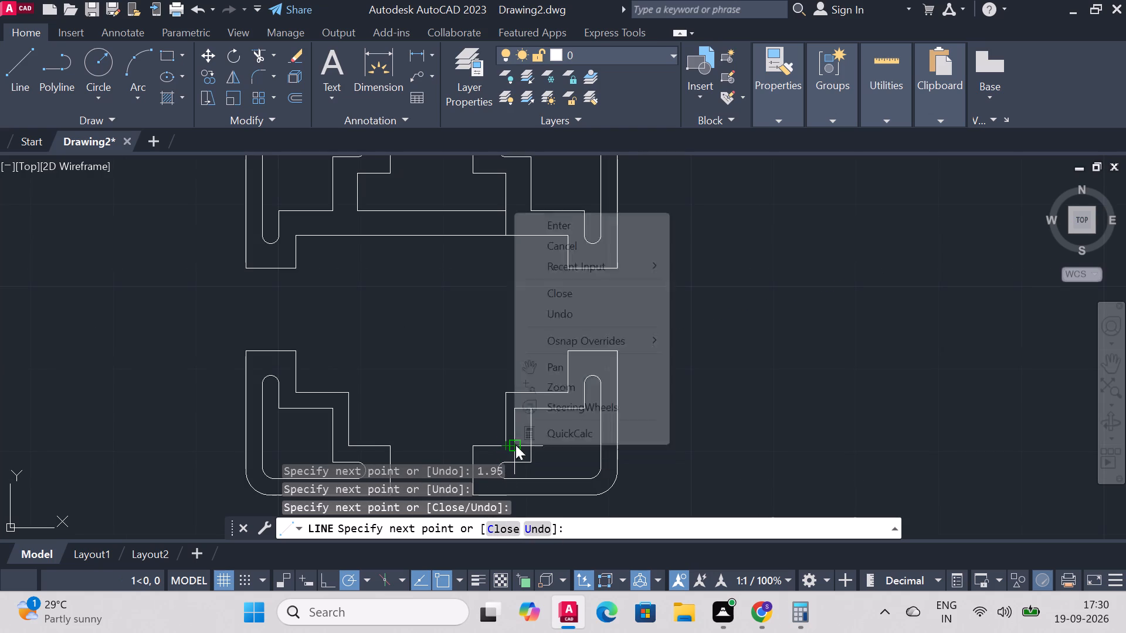
left_click(561, 227)
Trim the old outer vertical step edge of the lower-right bracket beside the newly drawn one.
scroll(525, 444, "up", 1)
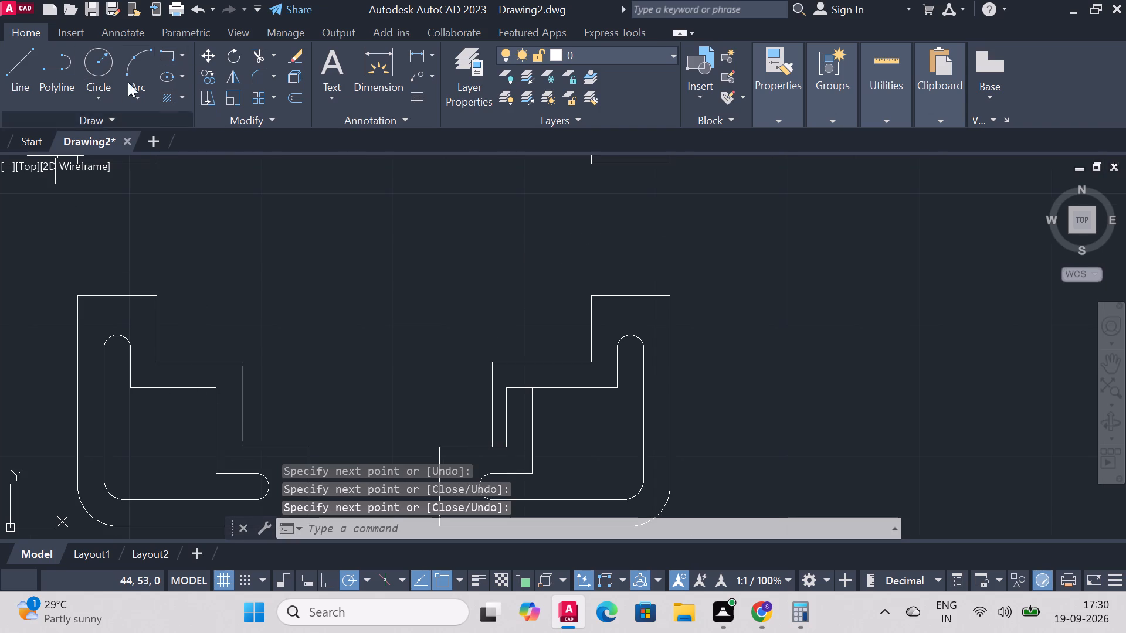
left_click(256, 47)
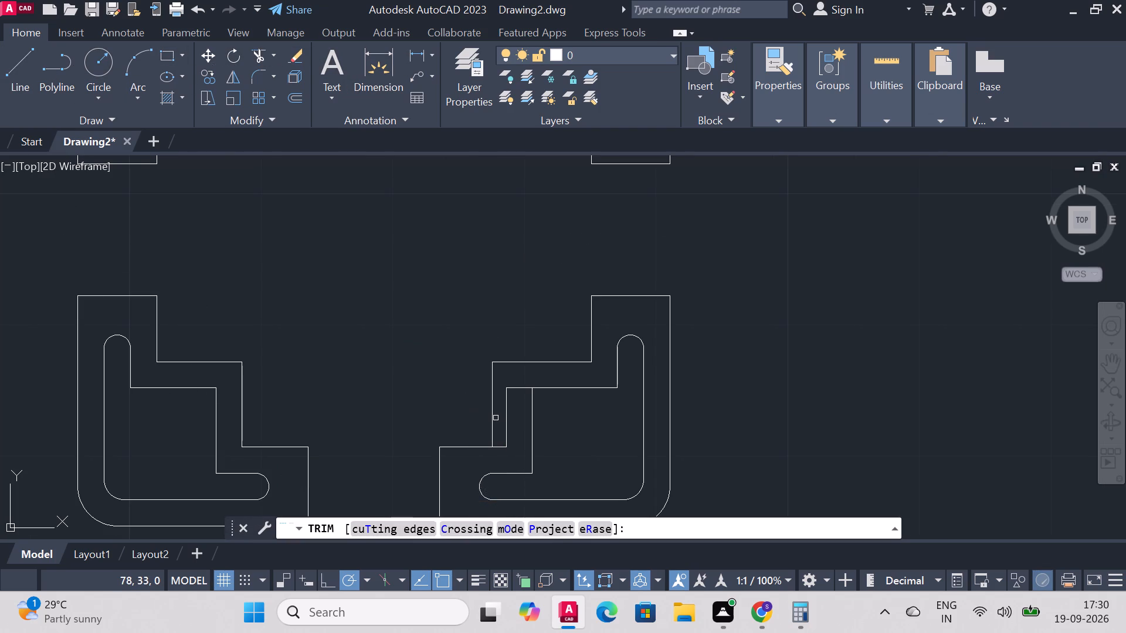
left_click(493, 418)
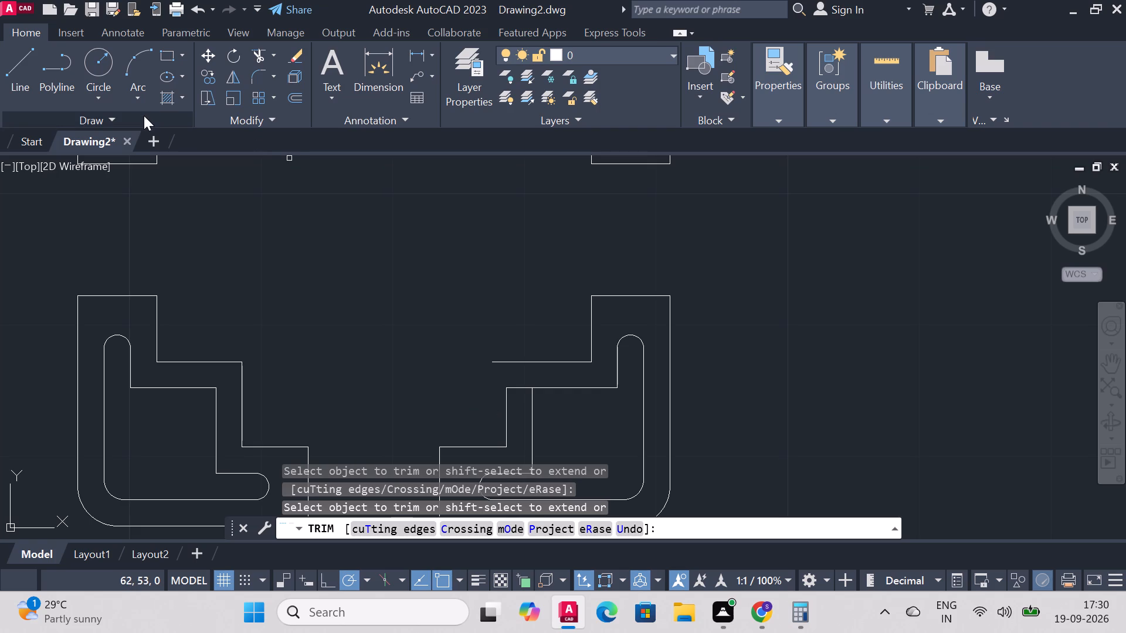
Draw a vertical line extending the lower-right bracket's new step edge up to its upper step level.
left_click(0, 63)
left_click(19, 62)
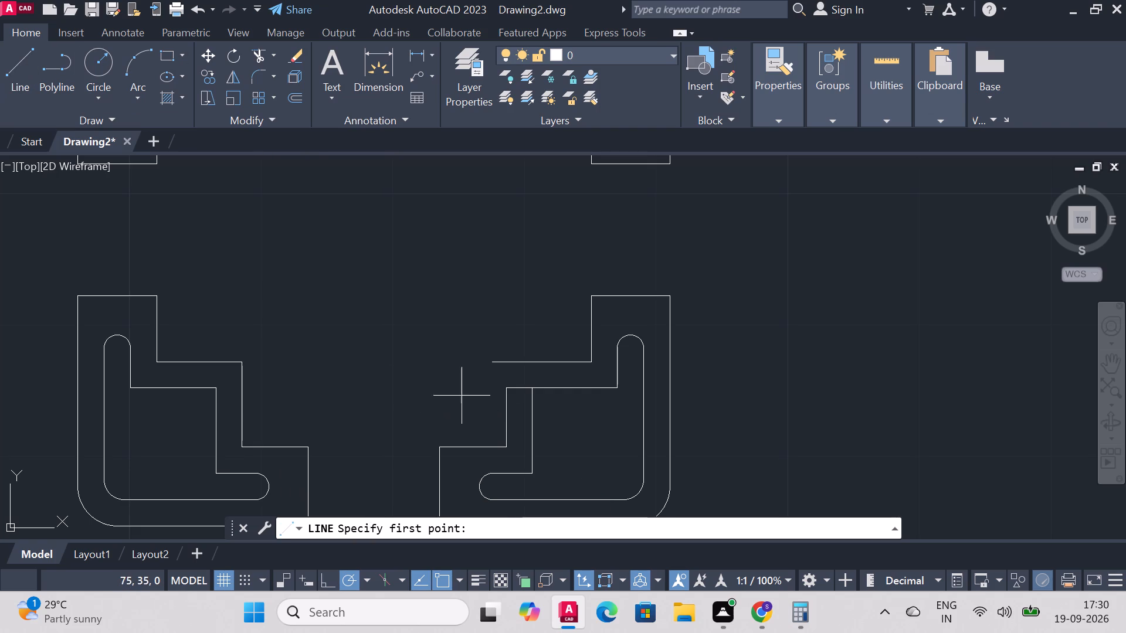
left_click(506, 392)
left_click(507, 365)
right_click(507, 365)
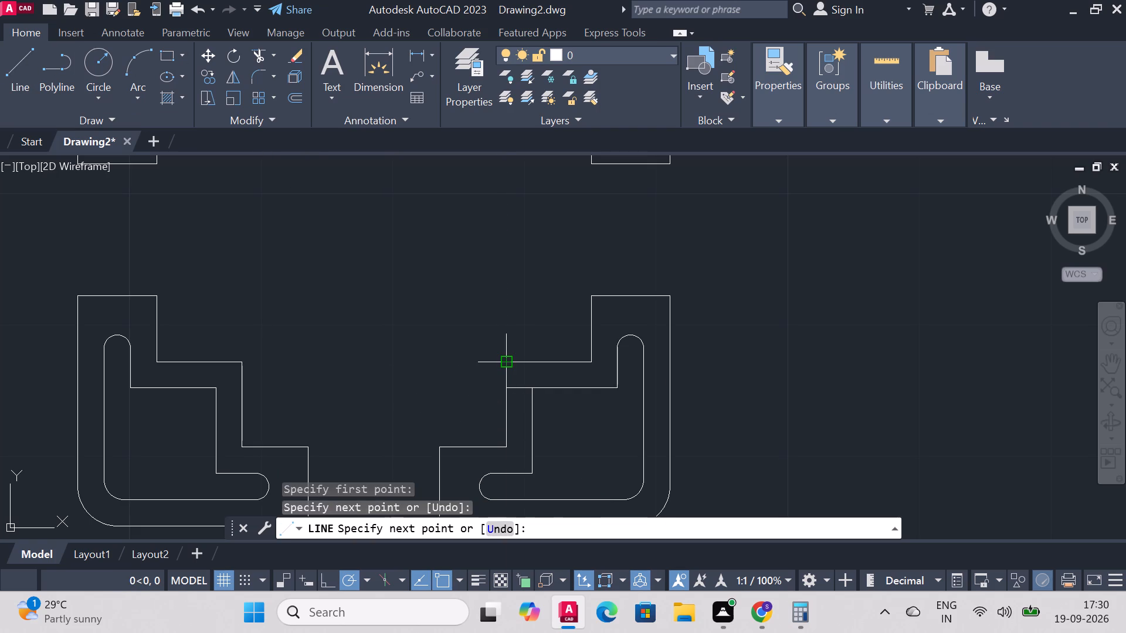
left_click(578, 376)
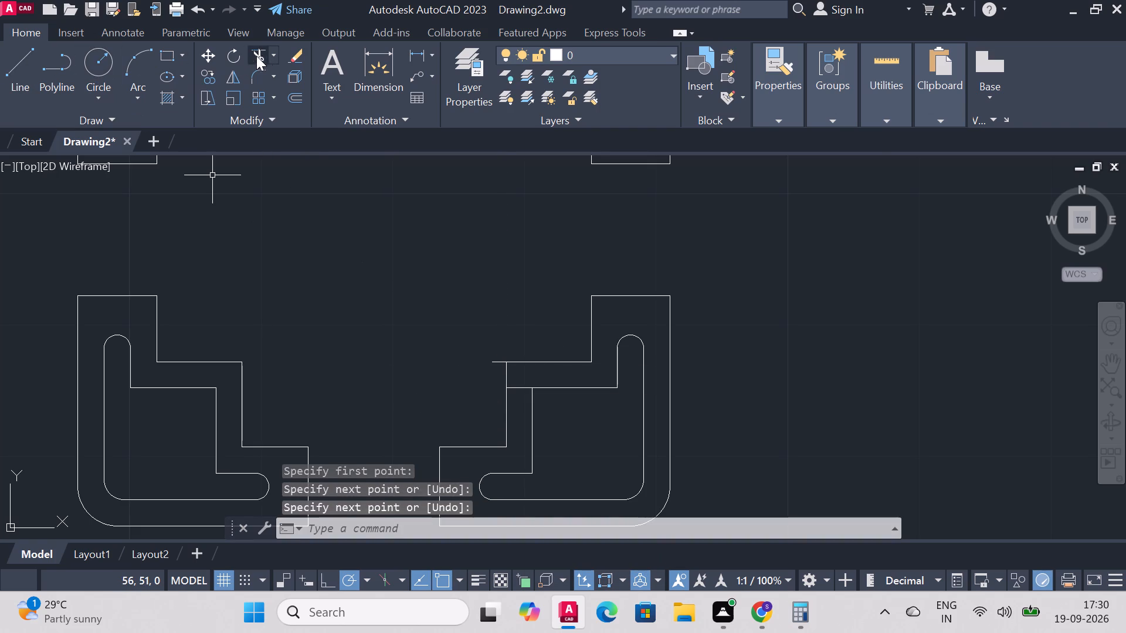
Trim the lower-right bracket's overhanging upper step stub and the short construction line joining the slot corner to the new edge.
left_click(262, 55)
left_click(496, 364)
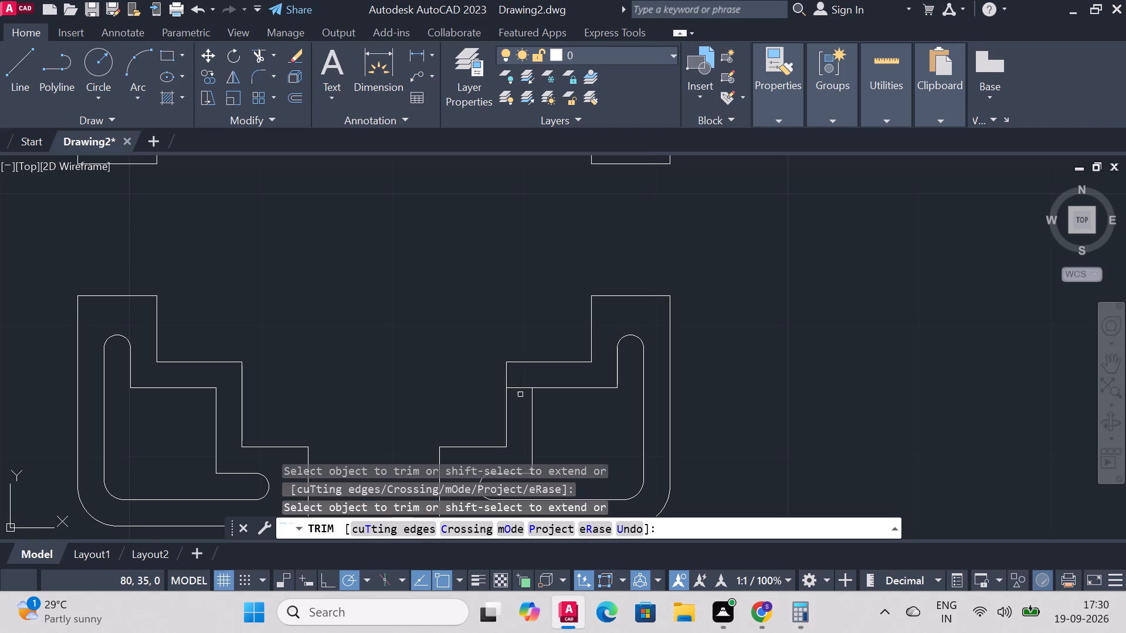
left_click(520, 388)
Draw a vertical line from the lower-right bracket's new upper step corner up to the horizontal slot edge of the upper-right bracket.
scroll(375, 363, "down", 2)
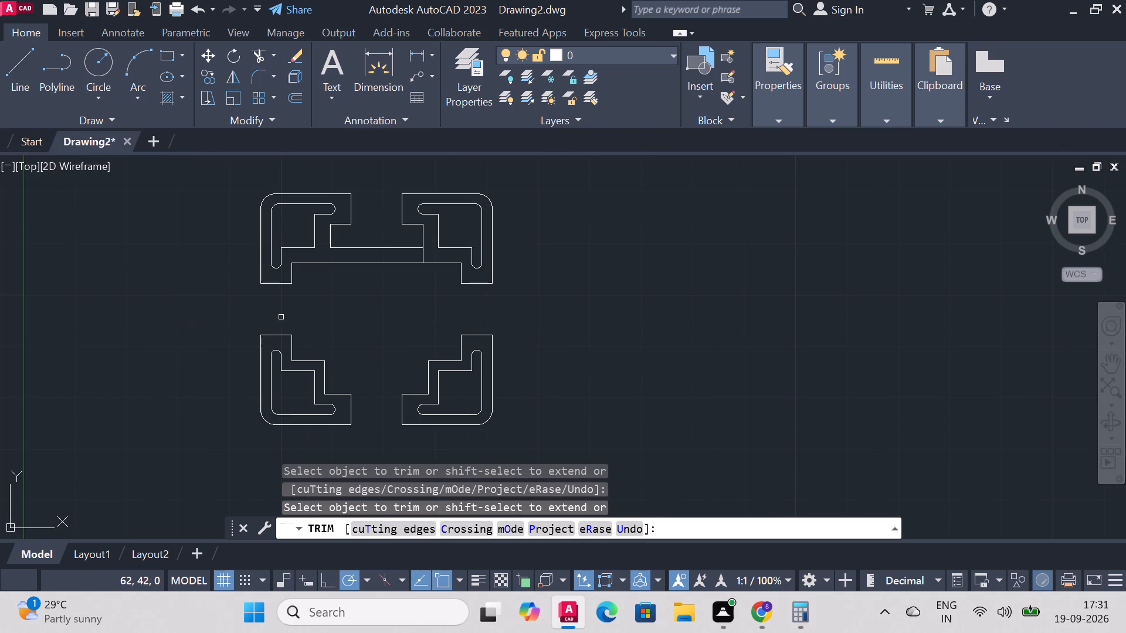
scroll(100, 225, "down", 1)
scroll(72, 287, "up", 2)
scroll(143, 260, "down", 2)
scroll(150, 171, "up", 1)
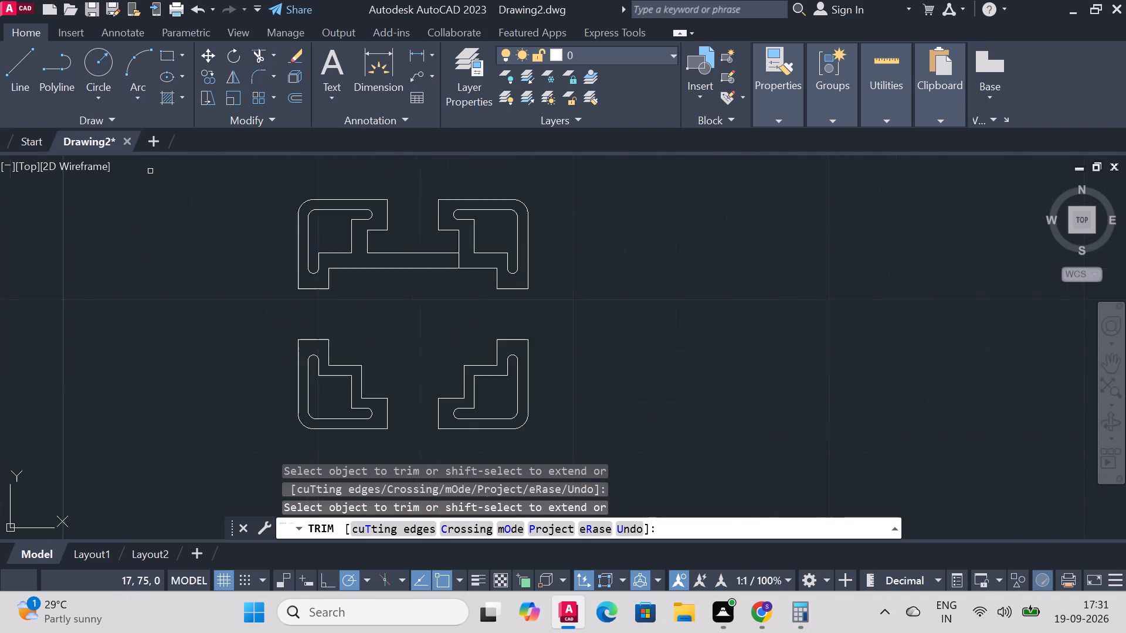
scroll(150, 171, "up", 1)
scroll(298, 239, "down", 1)
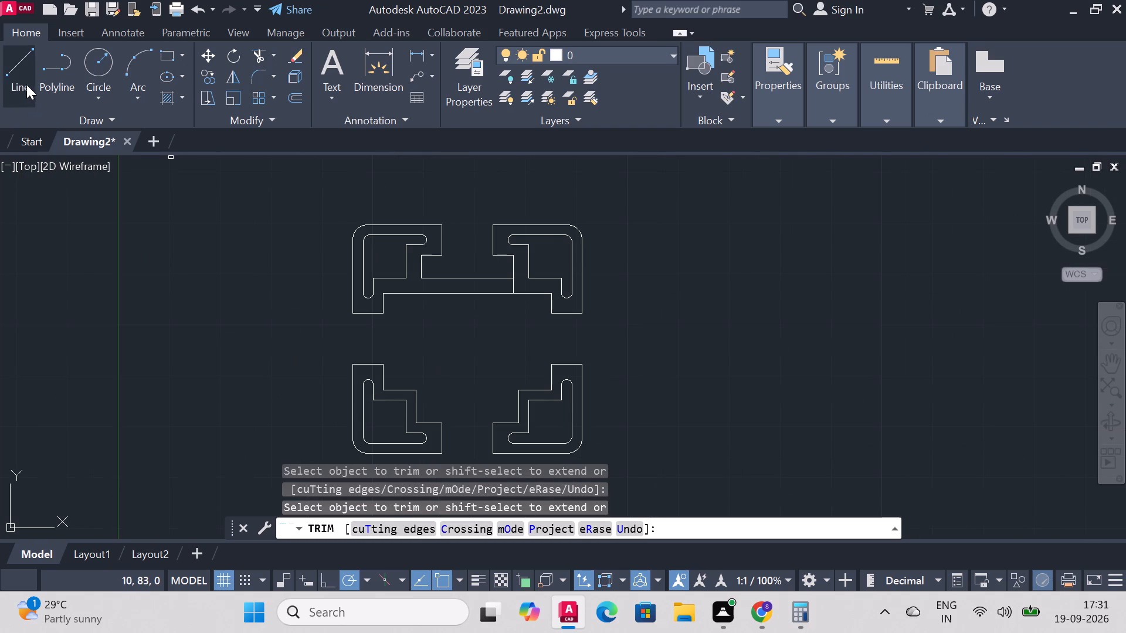
left_click(26, 81)
scroll(444, 384, "down", 1)
scroll(447, 386, "up", 2)
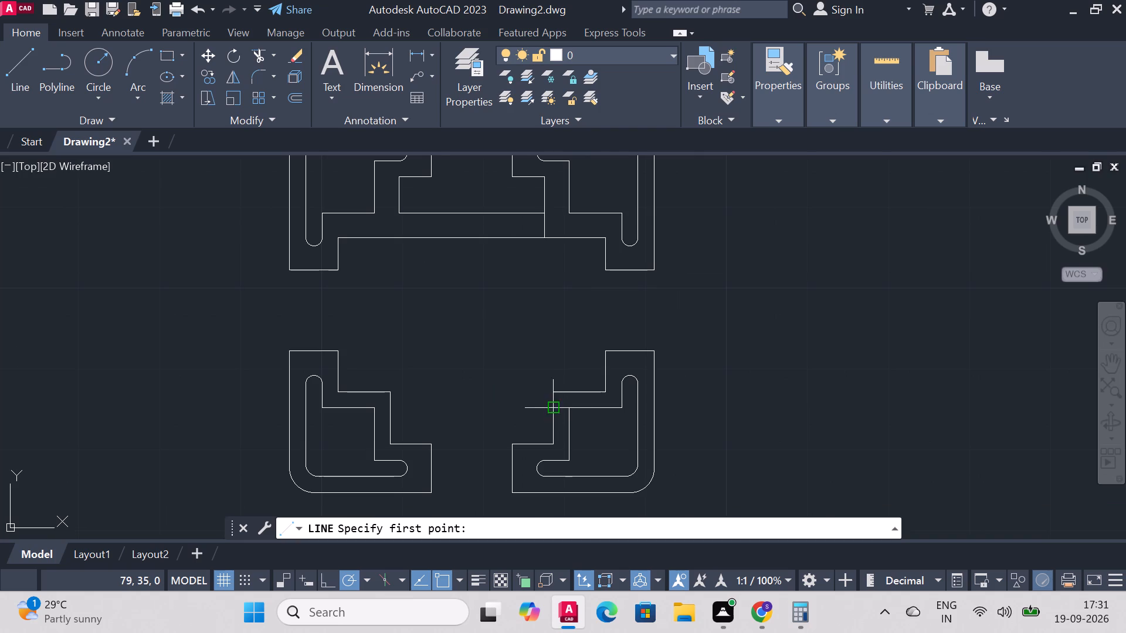
left_click(555, 393)
scroll(544, 193, "down", 4)
scroll(544, 193, "up", 3)
scroll(540, 179, "down", 3)
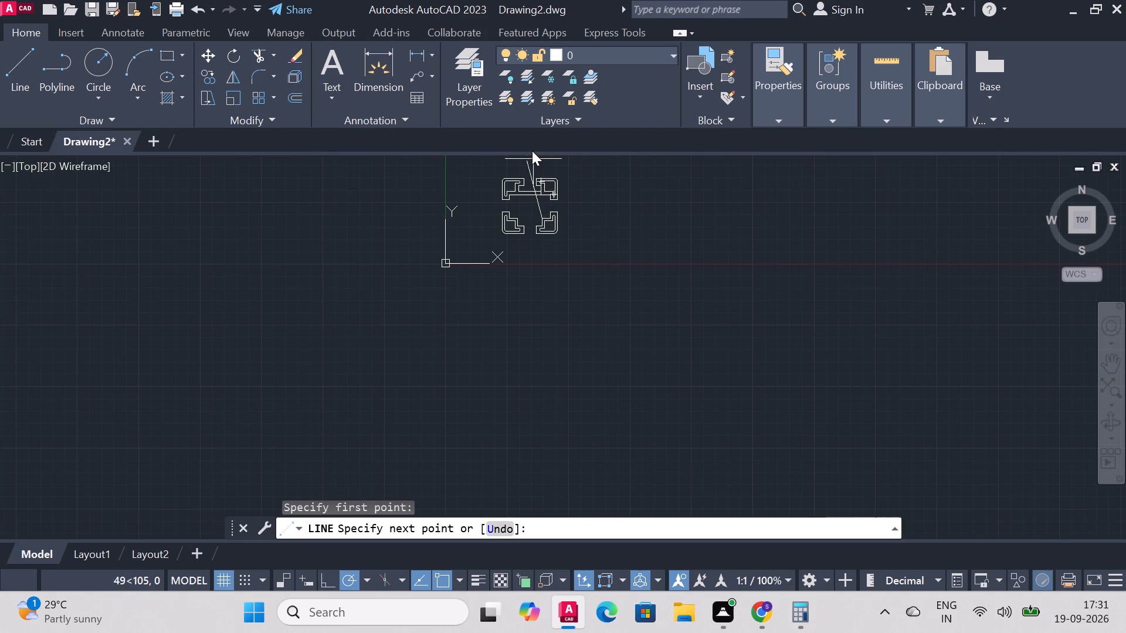
scroll(532, 151, "up", 6)
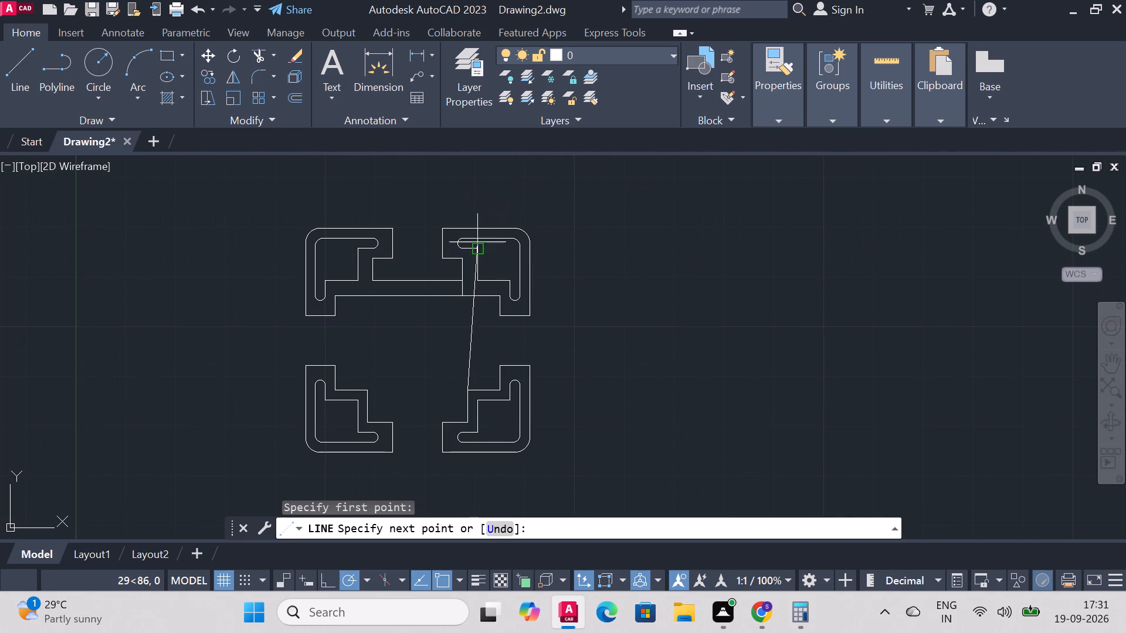
scroll(469, 243, "up", 3)
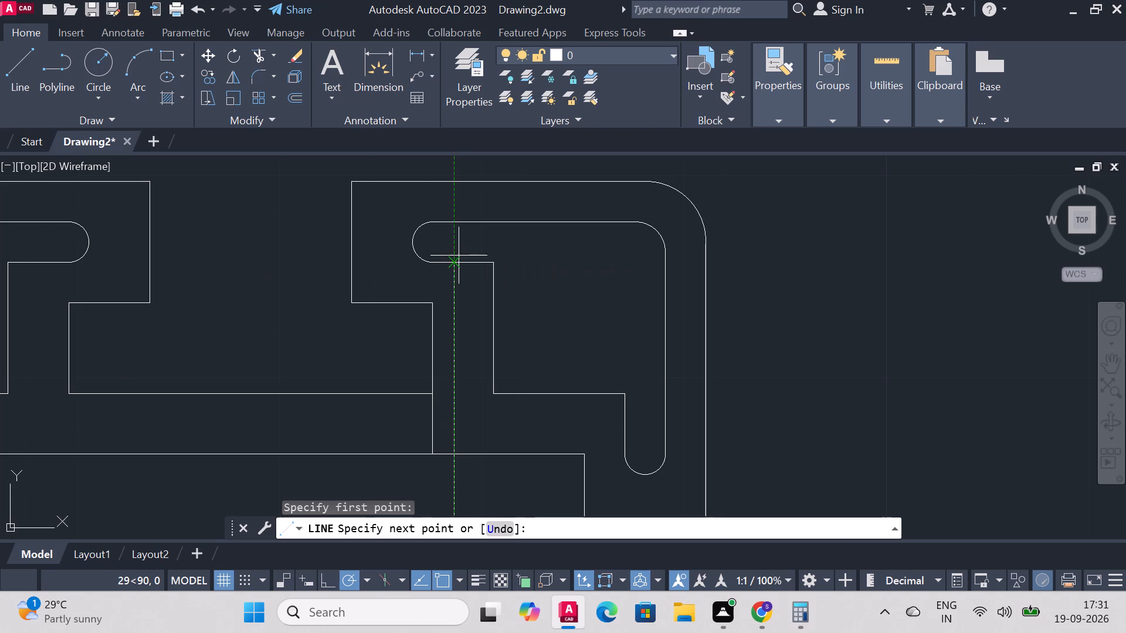
left_click(456, 264)
right_click(494, 276)
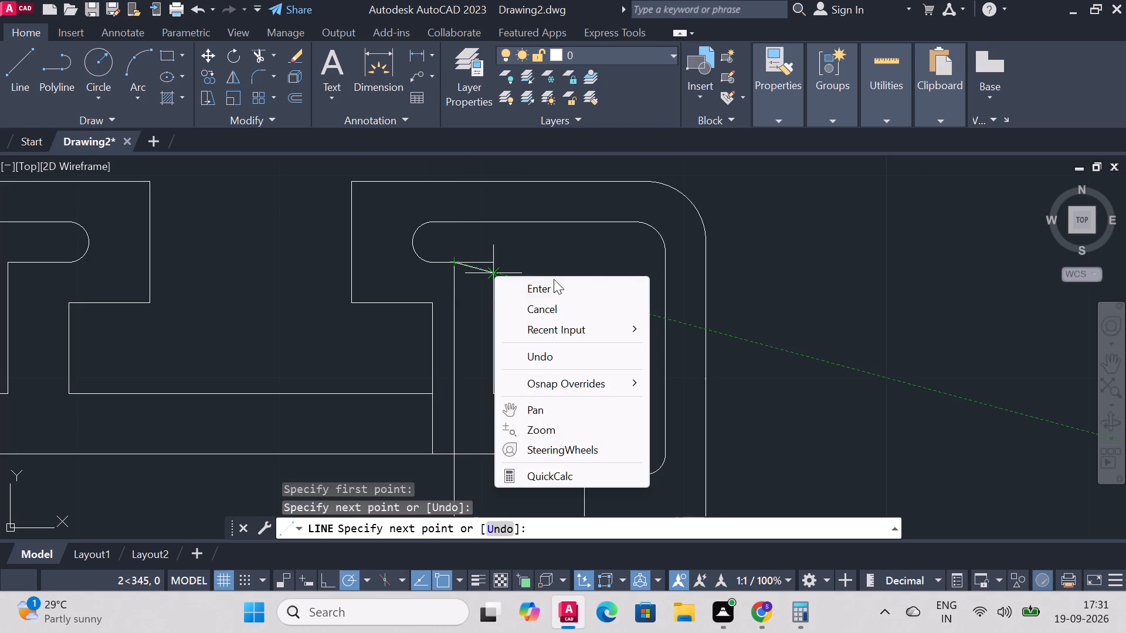
left_click(554, 287)
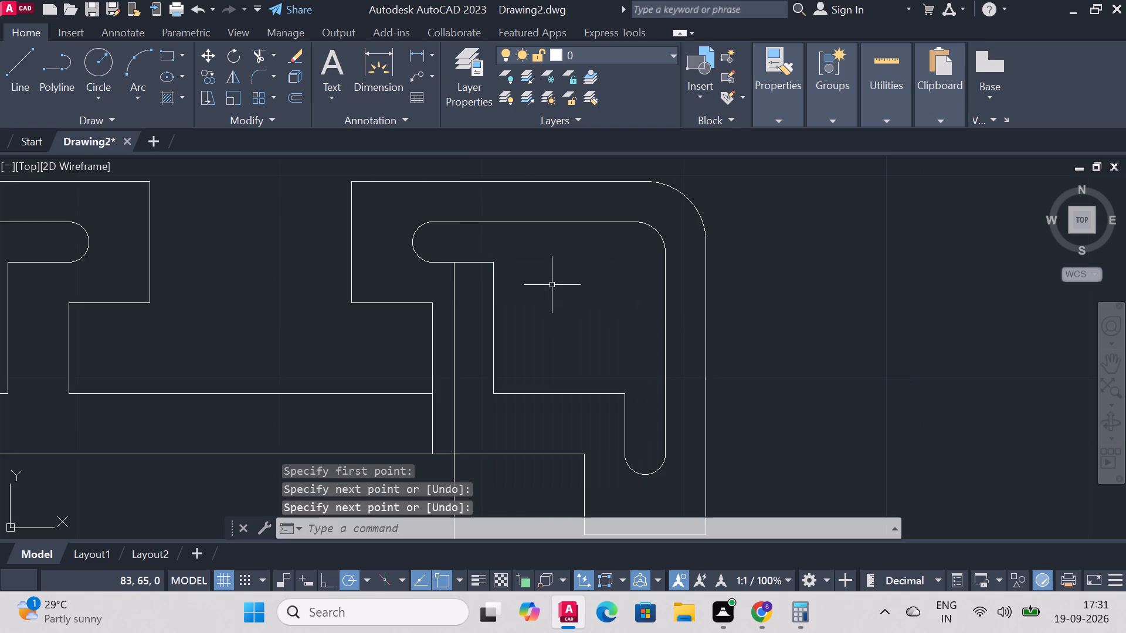
Draw a short horizontal line from the upper-right bracket's inner ledge corner to the new vertical line.
left_click(15, 55)
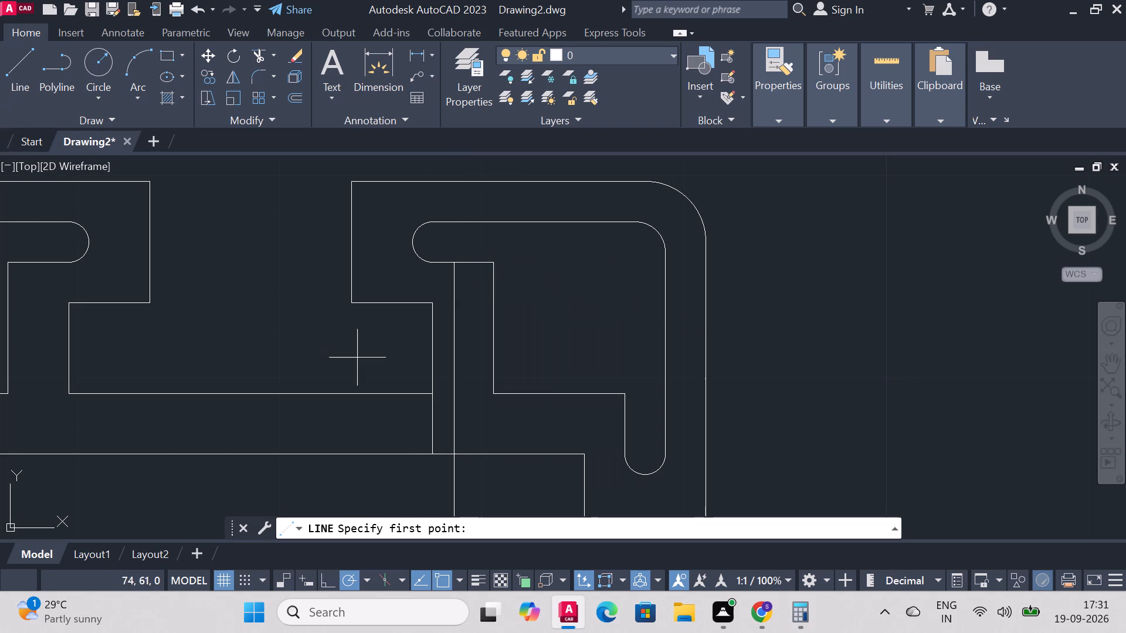
left_click(429, 304)
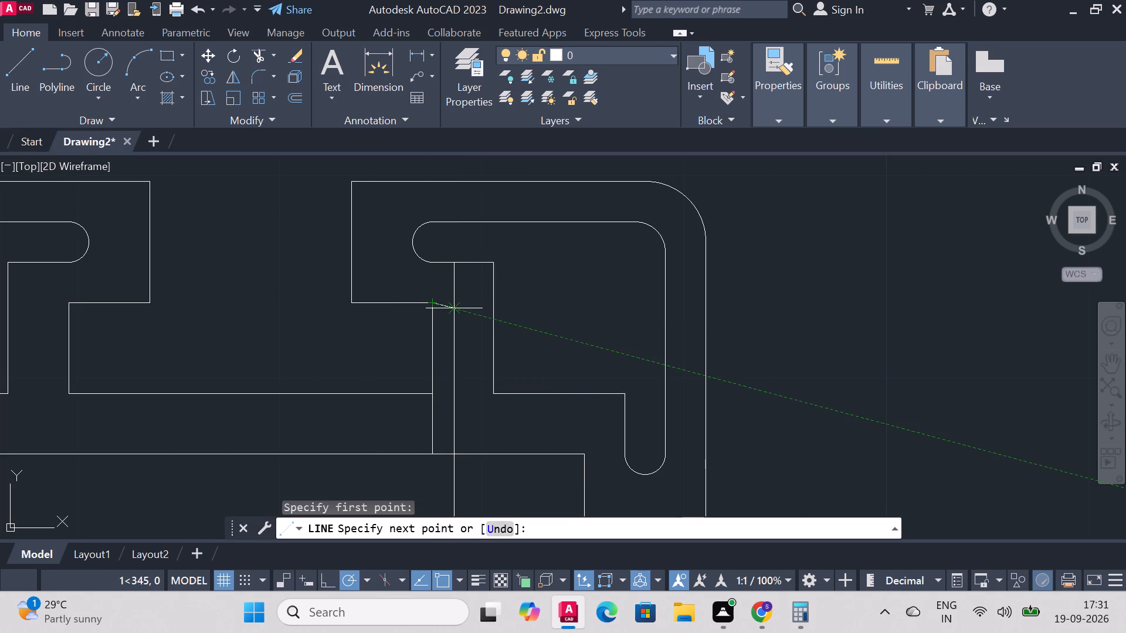
left_click(457, 299)
right_click(457, 299)
left_click(506, 307)
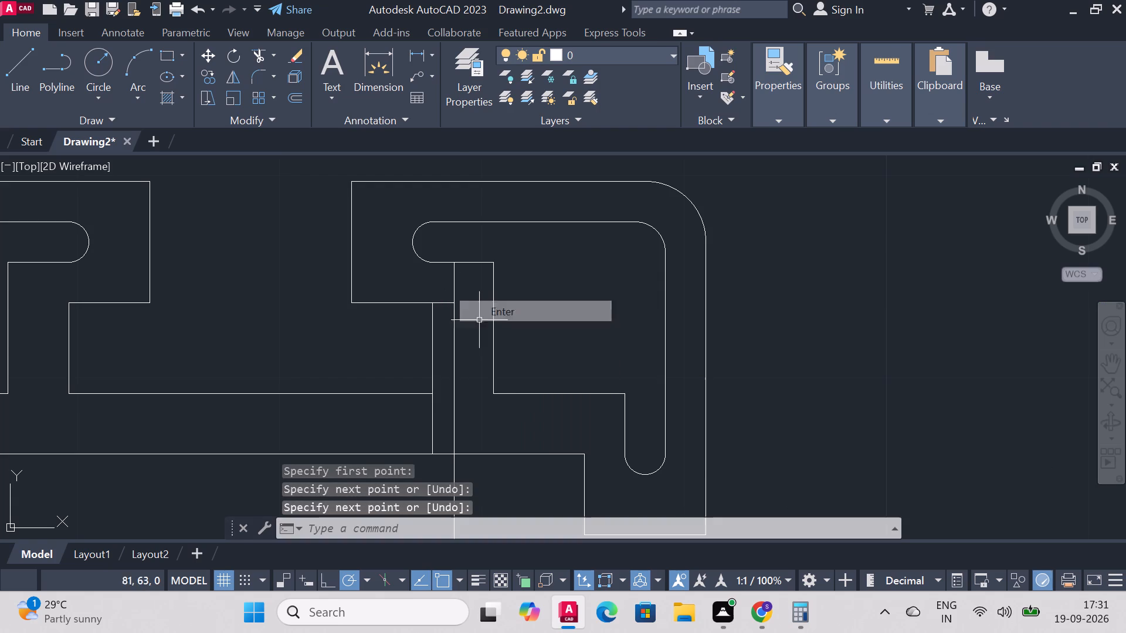
Trim the upper-right bracket's old vertical edge below the ledge and the part of the new line above the ledge.
left_click(253, 58)
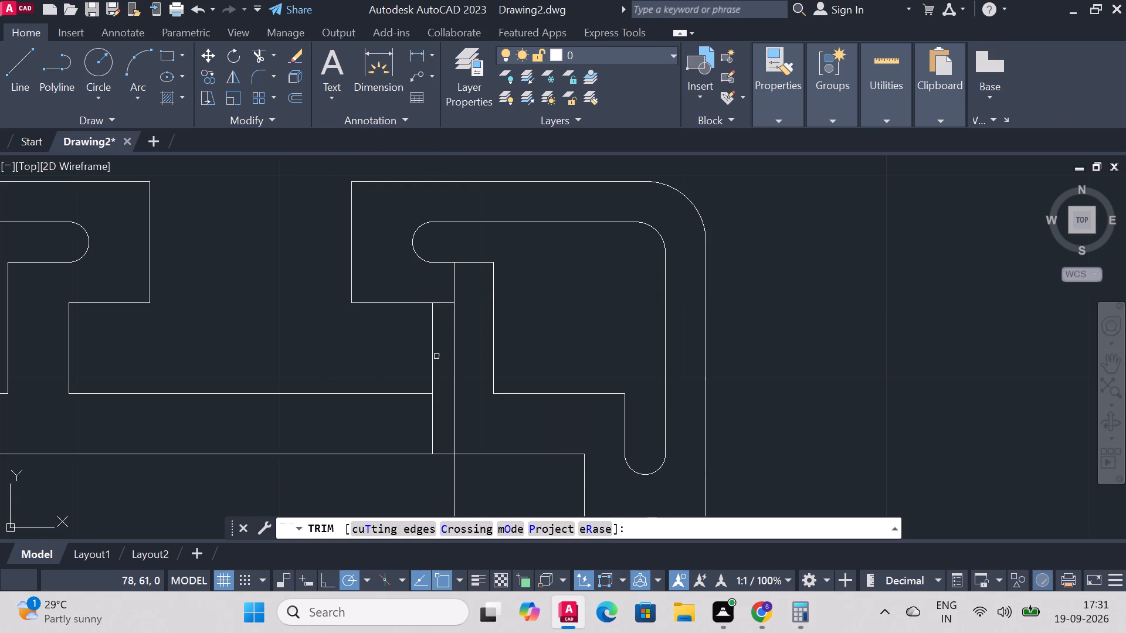
left_click(433, 347)
left_click(453, 290)
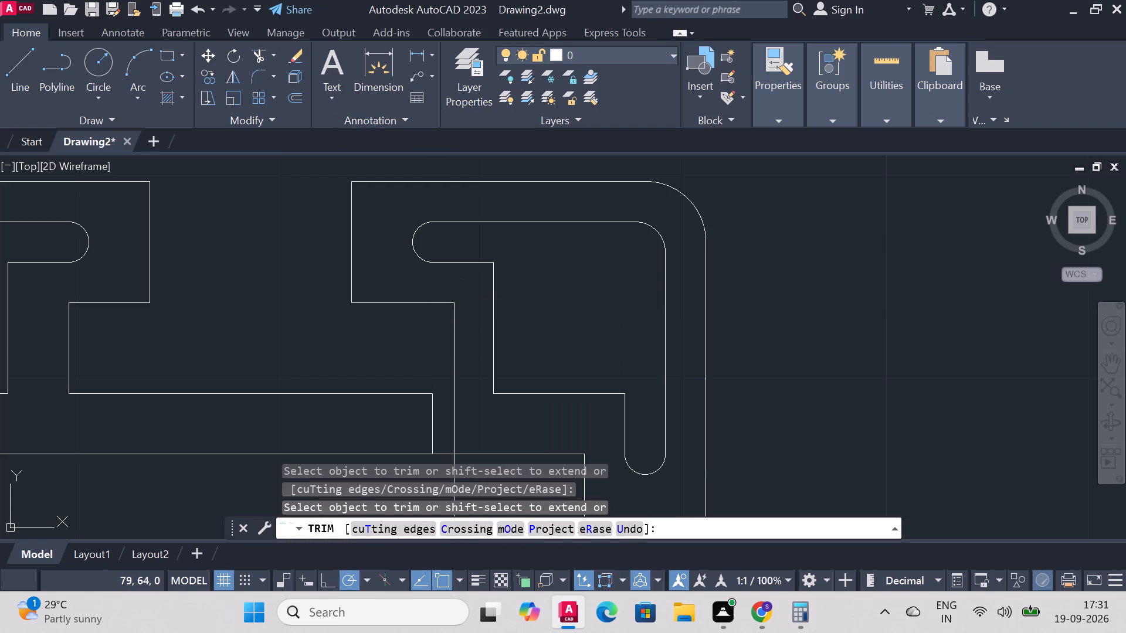
Trim the new vertical line between the two right-hand brackets and the short bottom segment joining the connecting bar to the upper-right bracket.
scroll(521, 370, "down", 3)
scroll(520, 423, "up", 2)
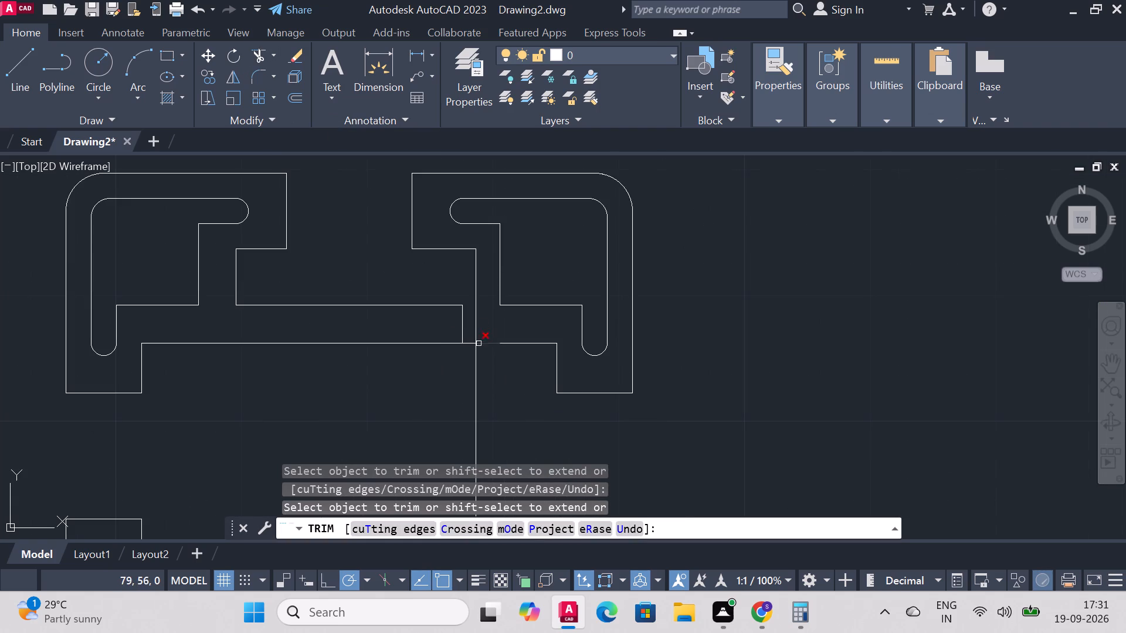
left_click(476, 380)
scroll(502, 407, "down", 5)
scroll(502, 455, "up", 4)
scroll(469, 373, "down", 4)
scroll(468, 301, "up", 2)
scroll(469, 386, "down", 2)
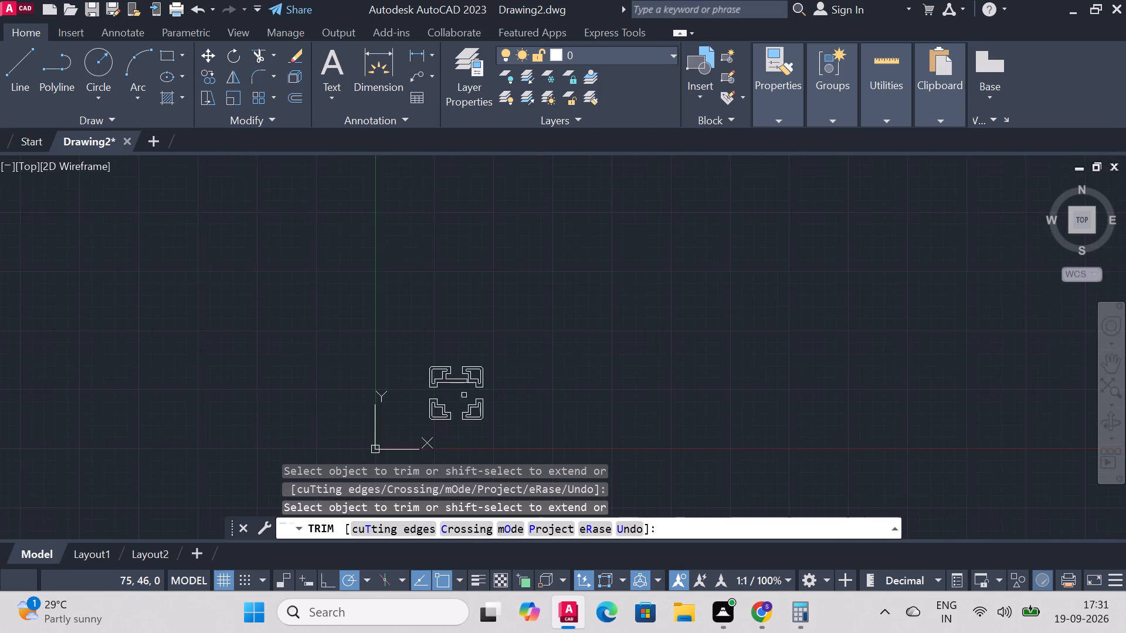
scroll(464, 395, "up", 5)
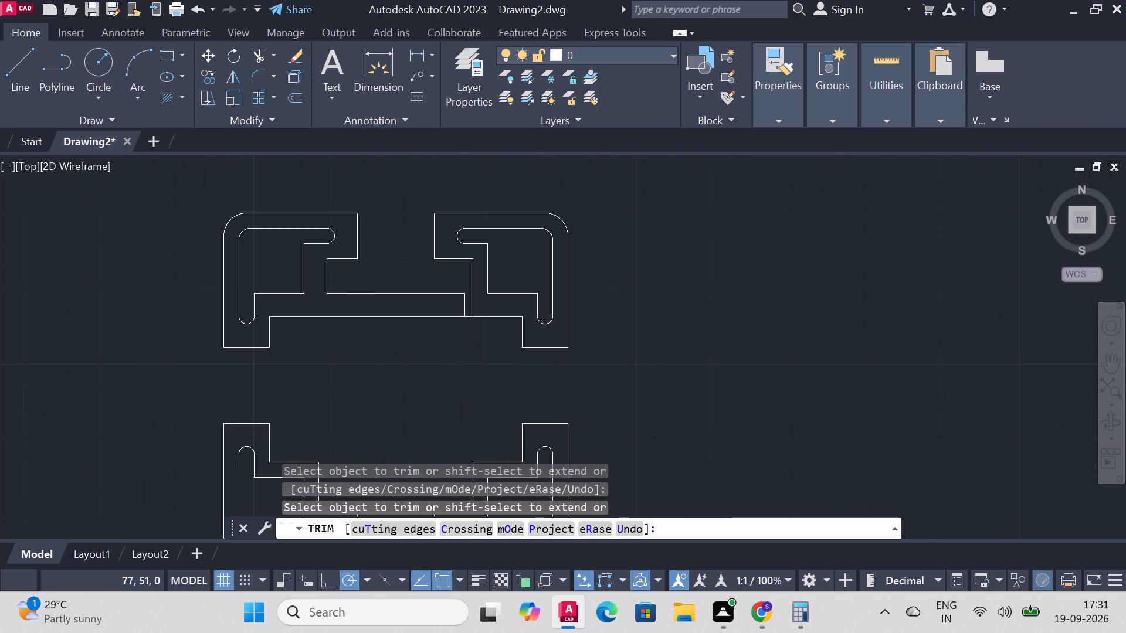
left_click(476, 295)
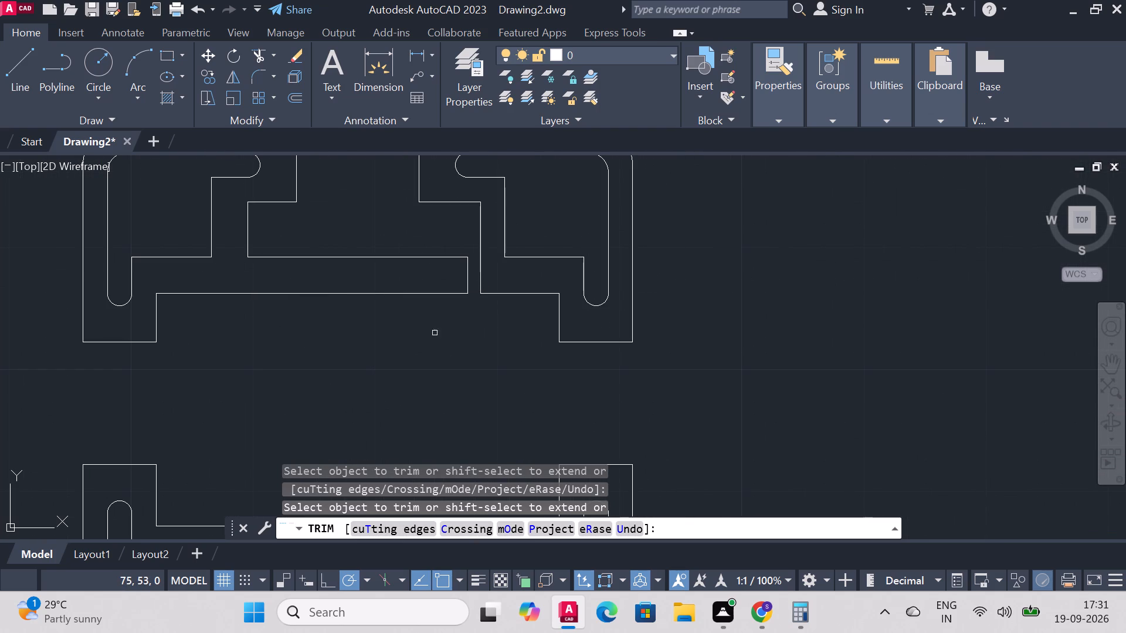
Draw a vertical line from the upper-left bracket's inner step corner down across the connecting bar to its bottom edge.
scroll(251, 366, "down", 2)
scroll(165, 335, "up", 2)
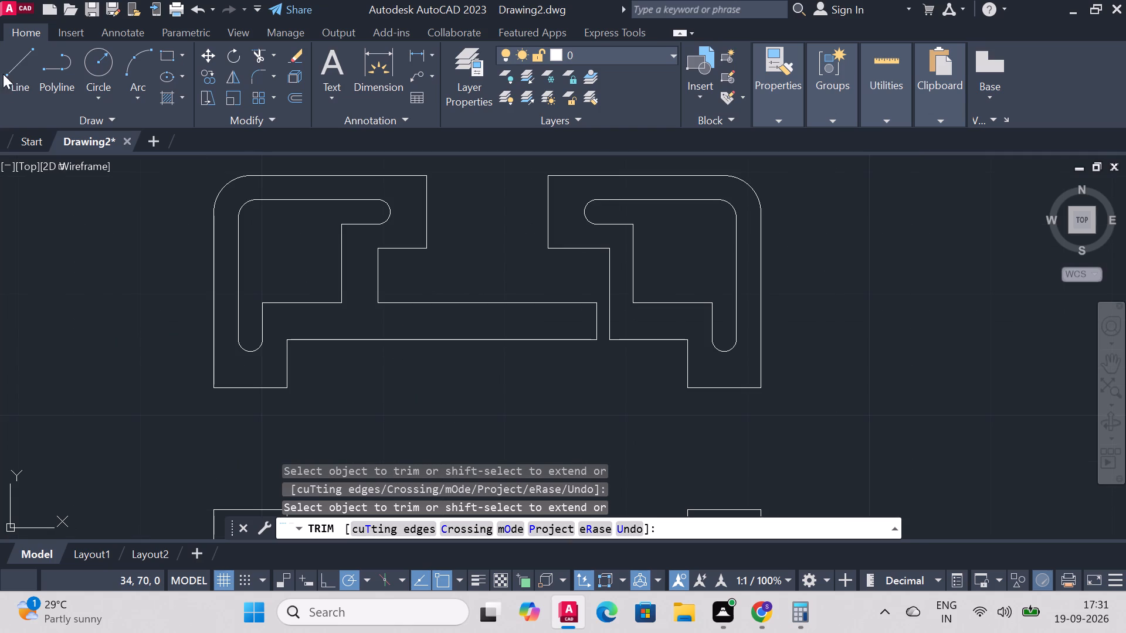
left_click(28, 70)
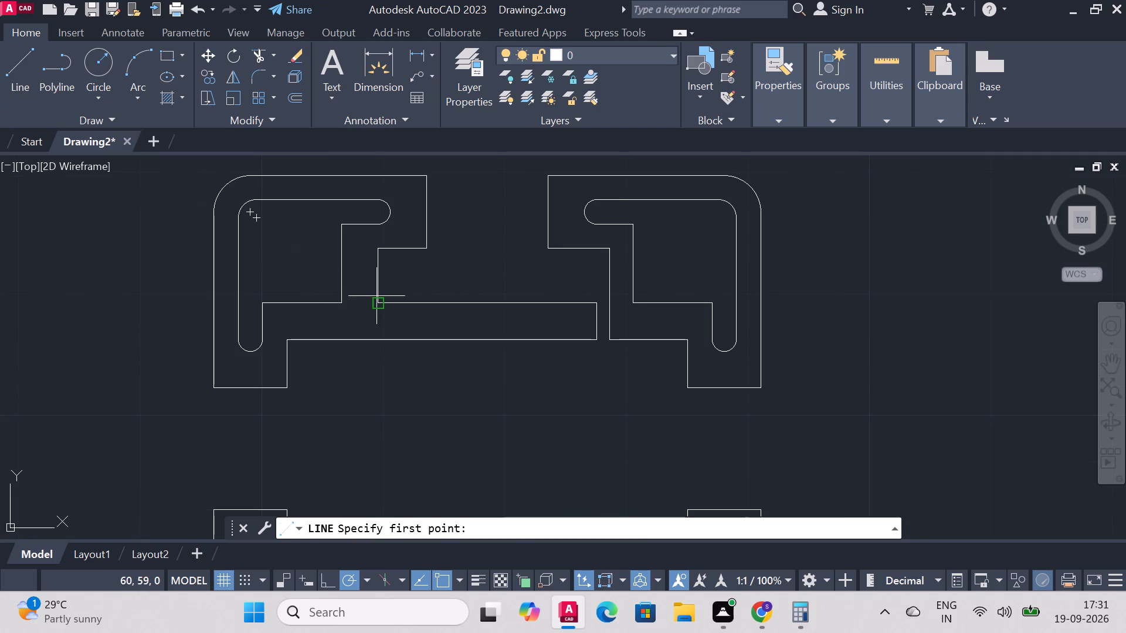
left_click(377, 302)
left_click(378, 339)
right_click(373, 338)
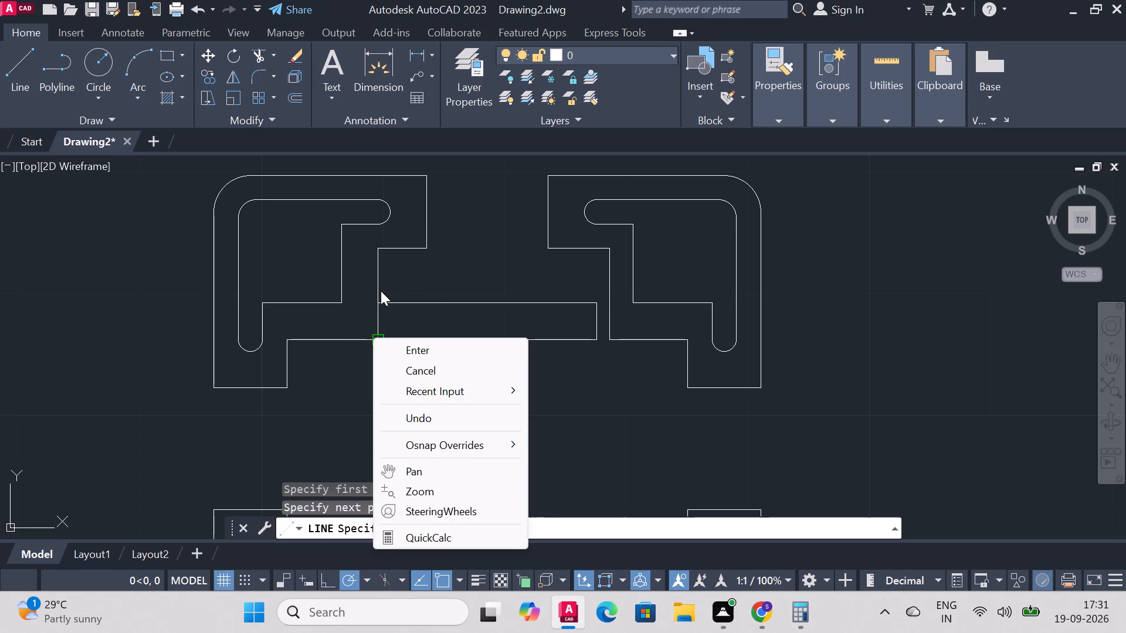
left_click(416, 350)
Trim away the connecting bar between the upper brackets, removing both horizontal edges and the leftover vertical end line.
left_click(257, 57)
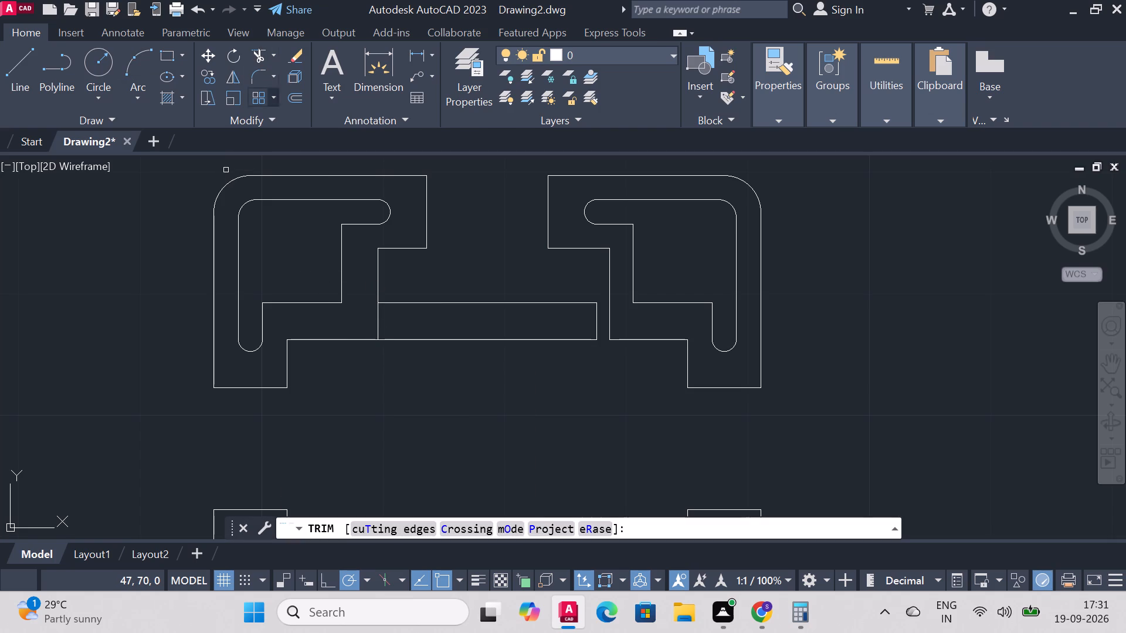
left_click(451, 301)
left_click(464, 339)
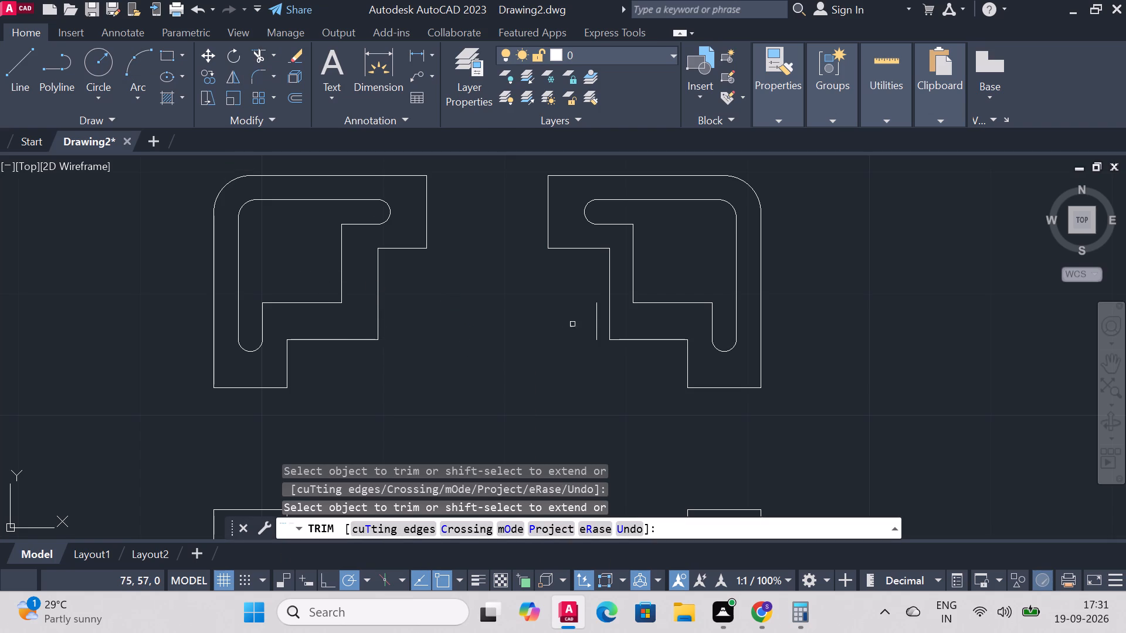
left_click(597, 322)
scroll(447, 339, "down", 4)
scroll(432, 403, "up", 1)
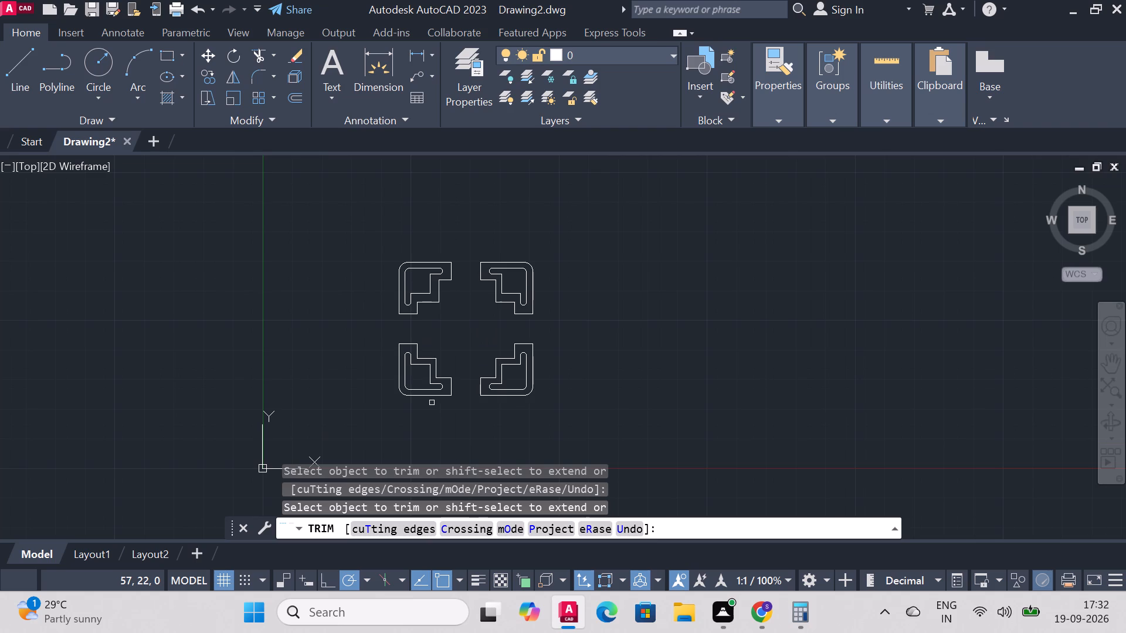
right_click(799, 287)
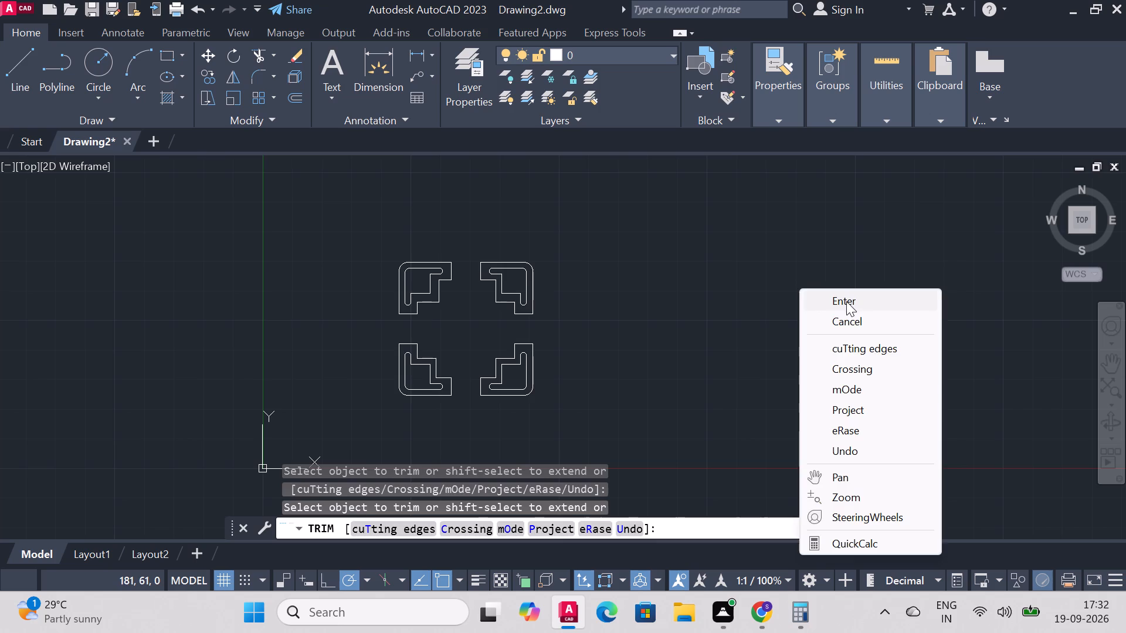
left_click(846, 301)
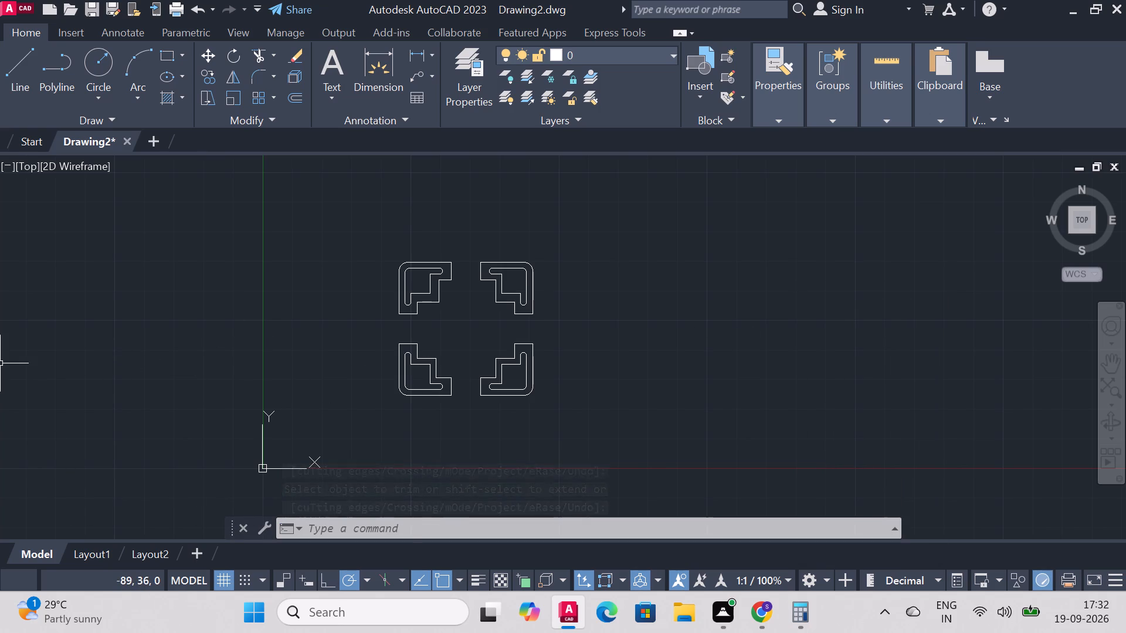
Draw a vertical helper line 5 units up from the lower-left bracket's outer top corner.
left_click(106, 61)
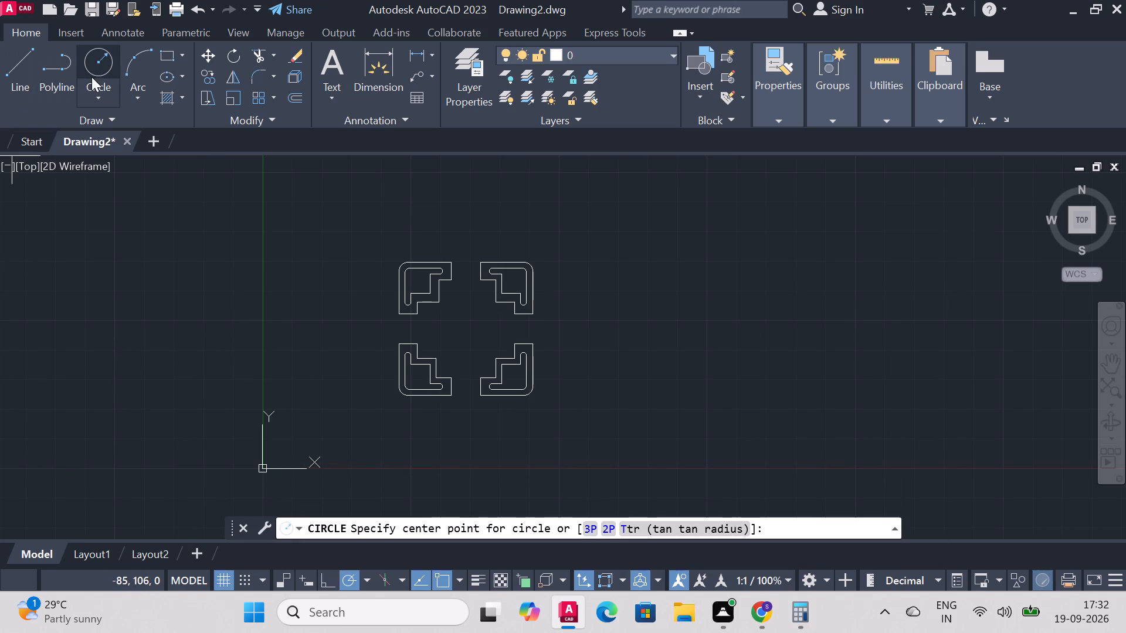
left_click(5, 54)
scroll(492, 325, "up", 2)
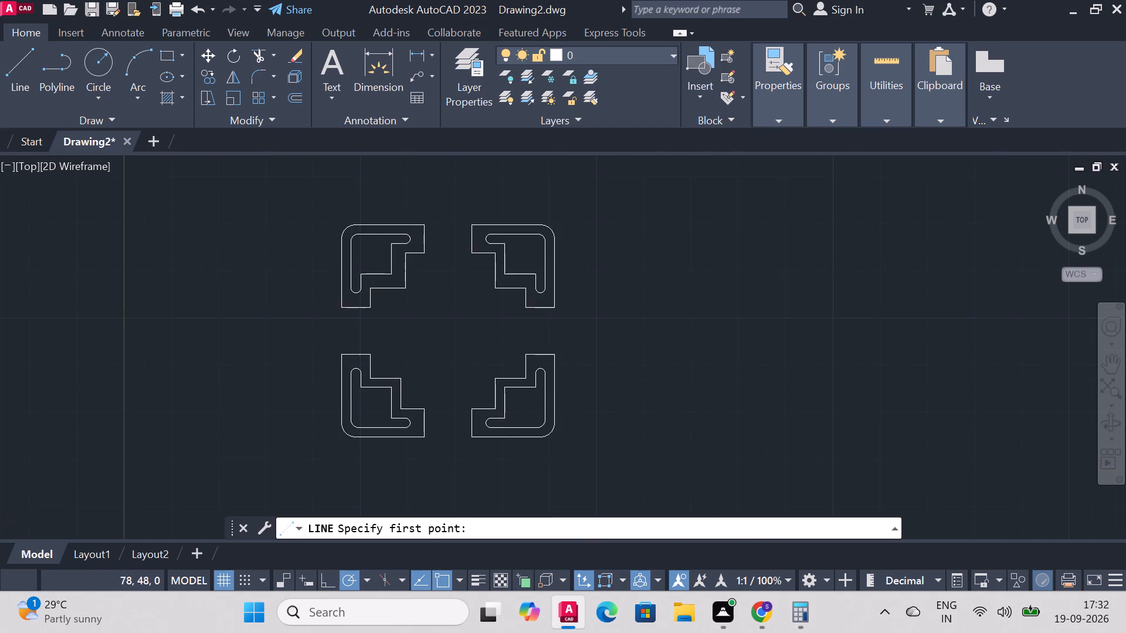
scroll(366, 349, "up", 1)
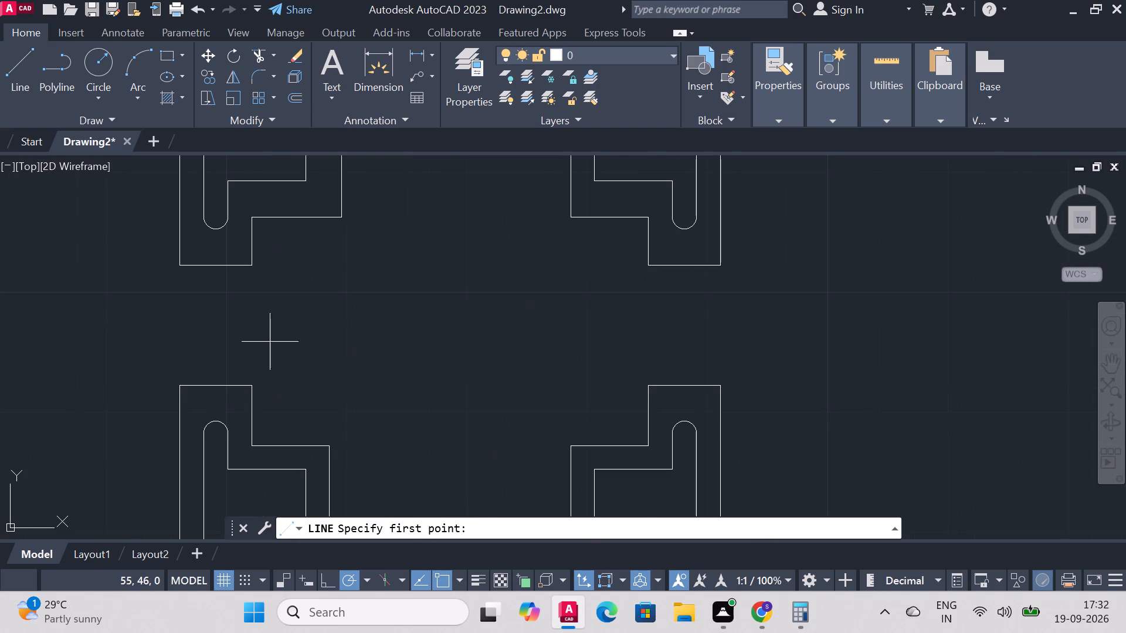
left_click(181, 382)
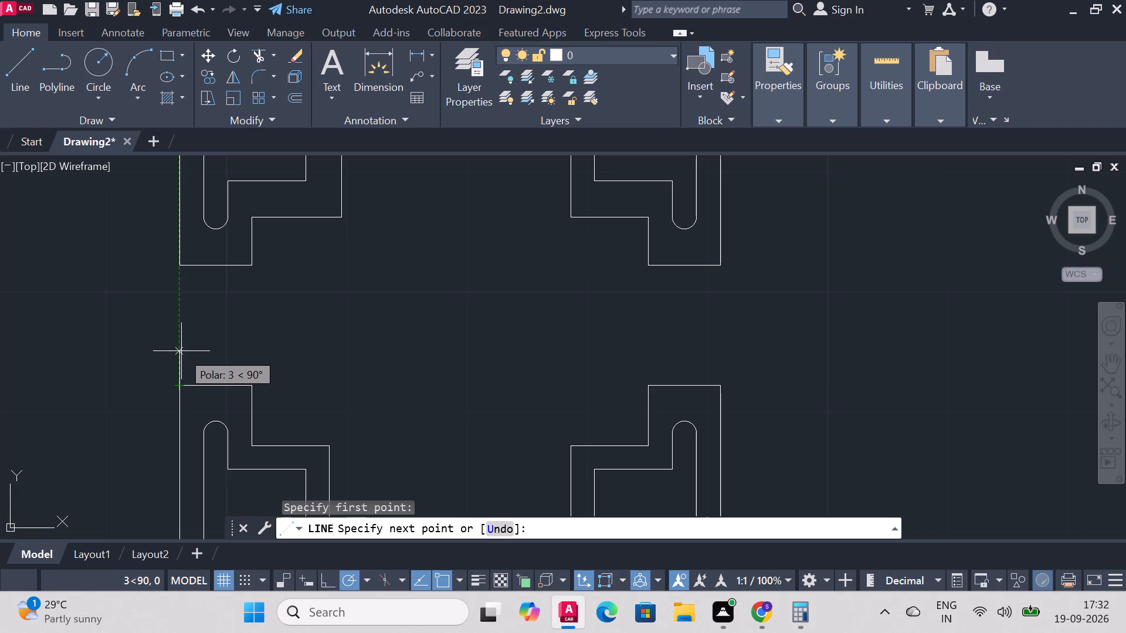
key("5")
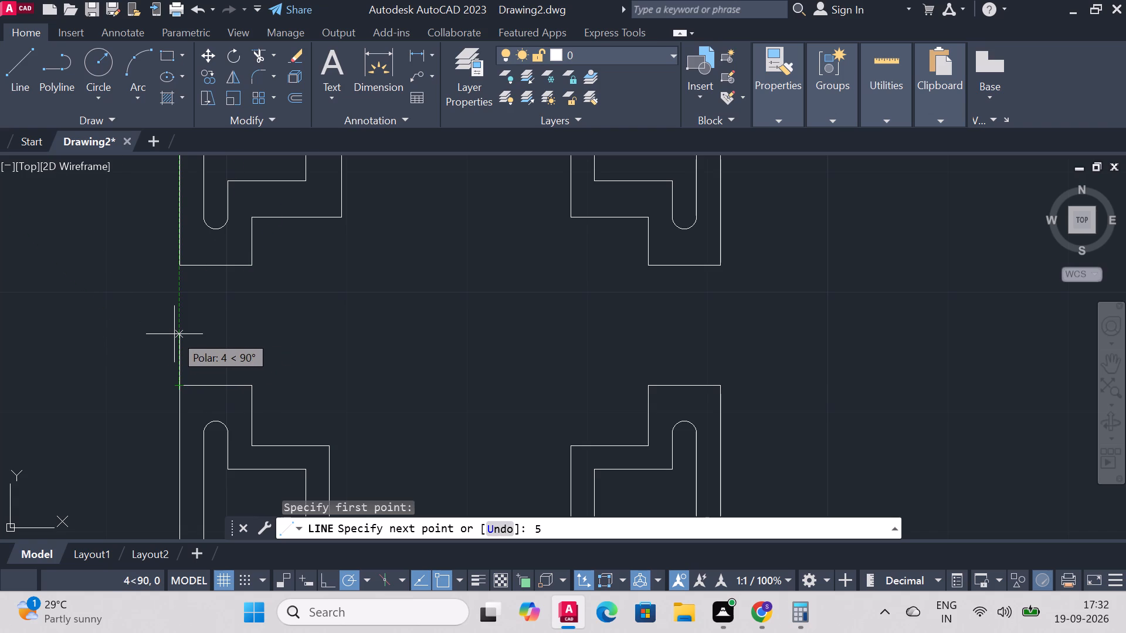
key("Return")
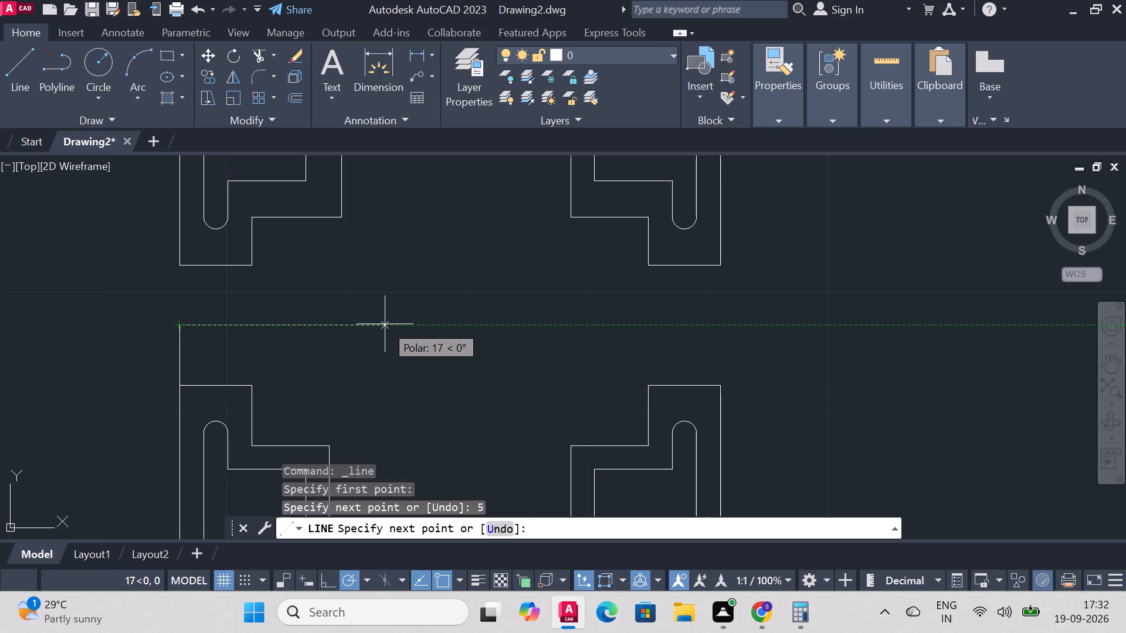
Switch to Calculator and divide 45 by 2.
left_click(800, 617)
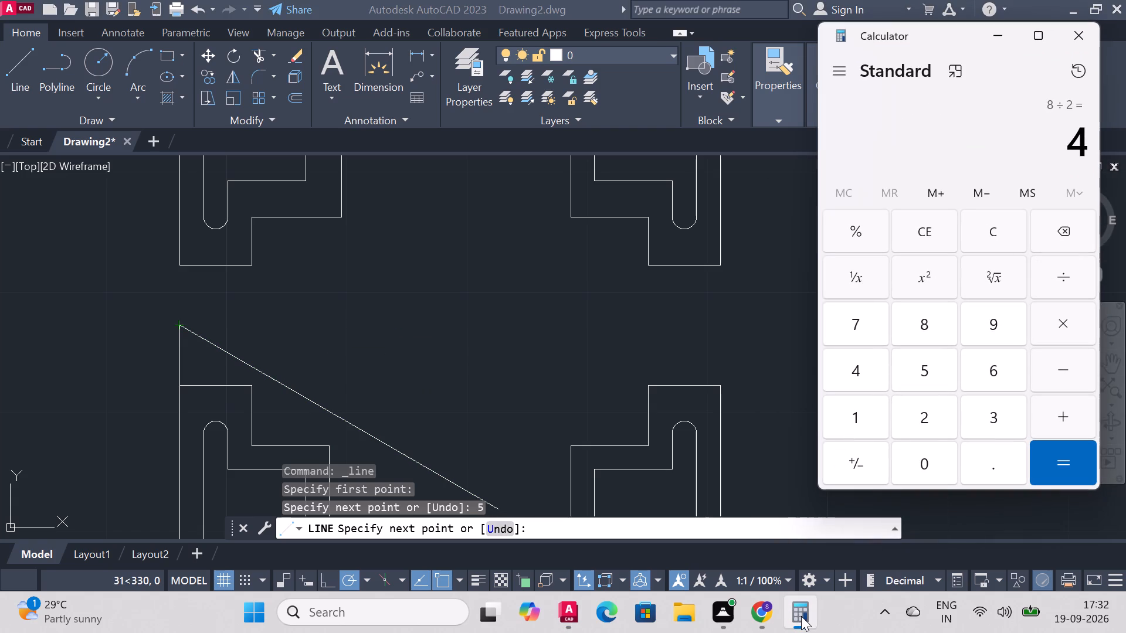
key("Escape")
type("45")
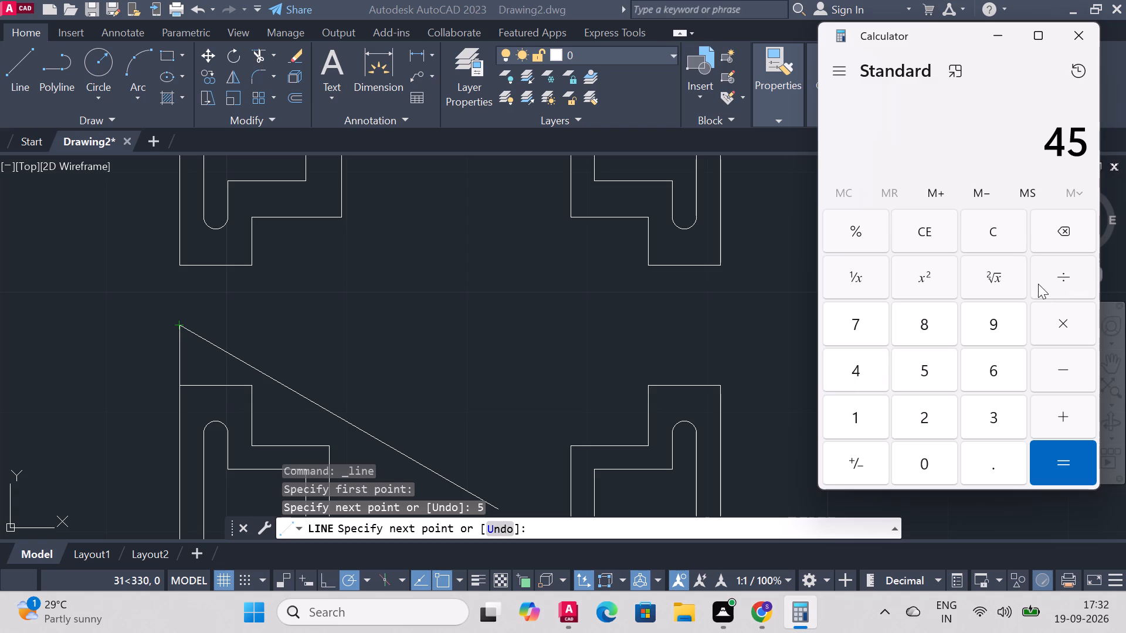
left_click(1061, 275)
left_click(940, 420)
left_click(1070, 458)
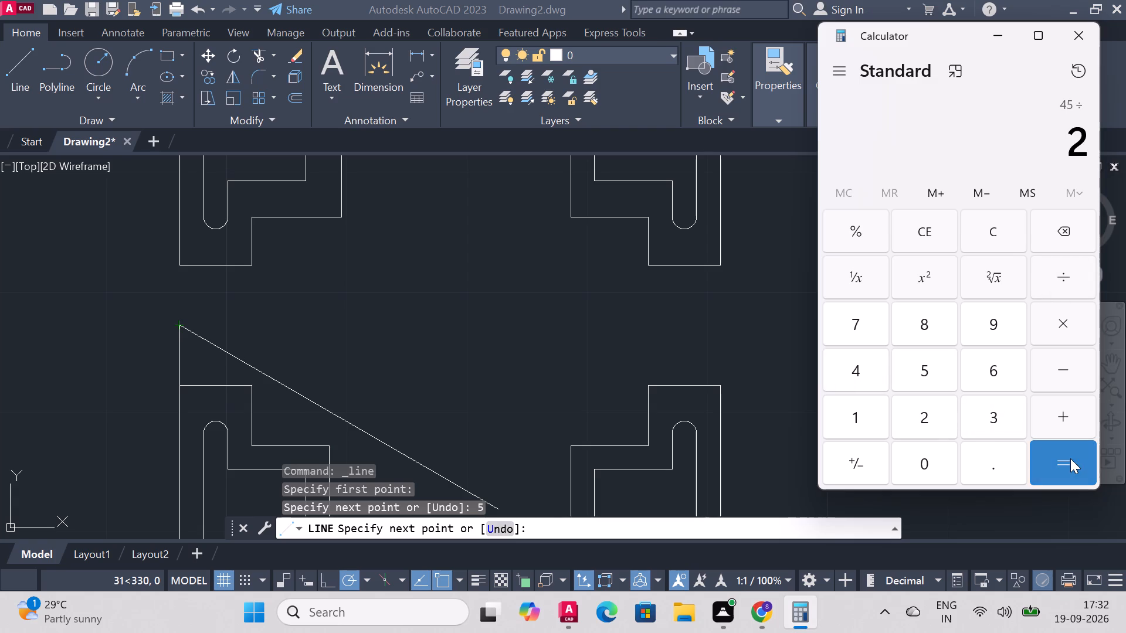
left_click(1005, 40)
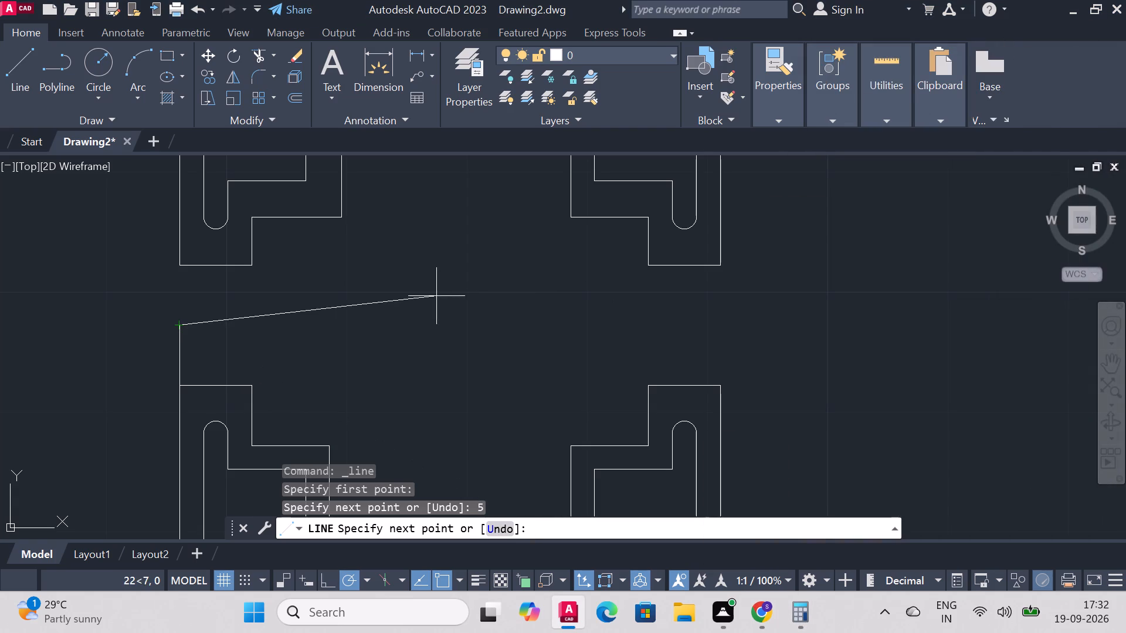
Back in AutoCAD, continue the helper line 22.5 units horizontally to the right from its upper end and finish it.
type("22")
type(".5")
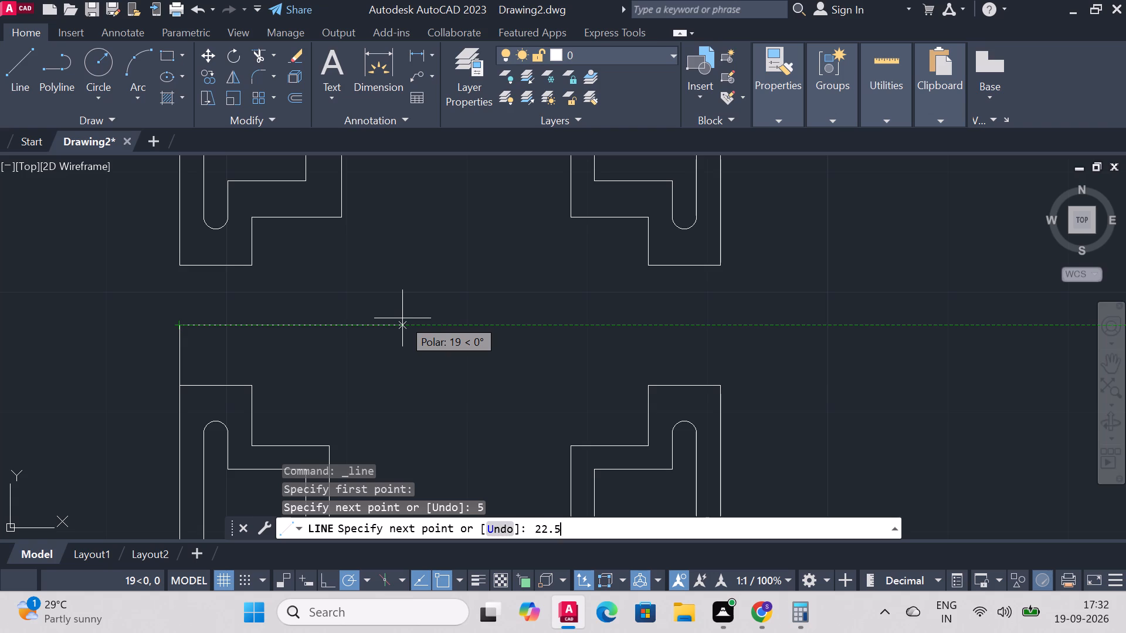
key("Return")
right_click(521, 314)
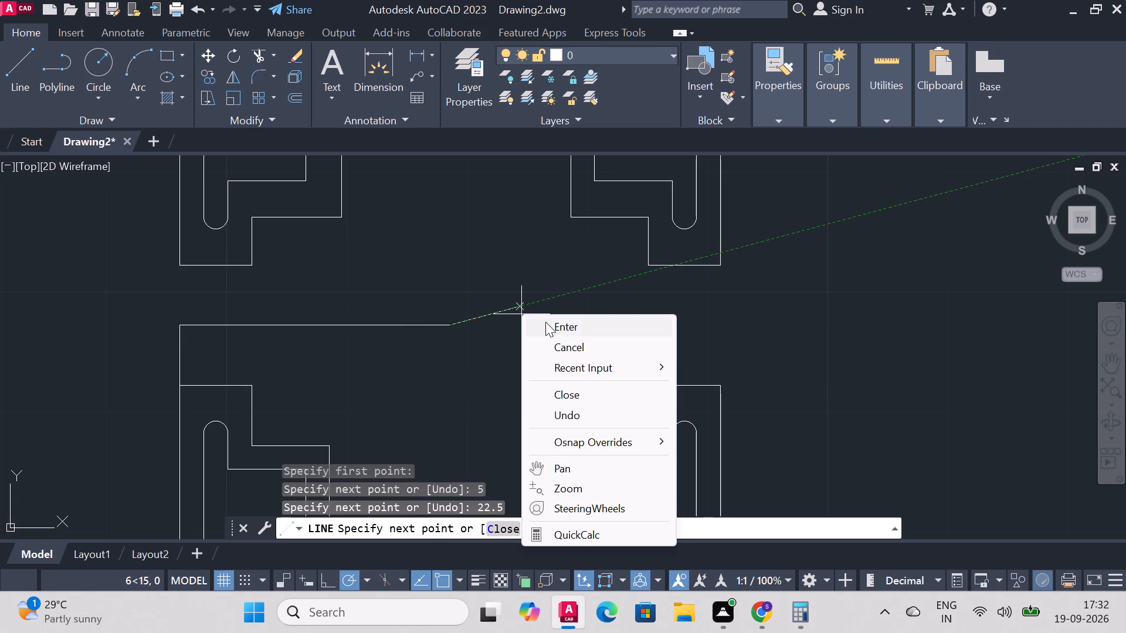
left_click(565, 323)
Draw a circle of radius 10 centred on the right end of the horizontal helper line.
left_click(100, 62)
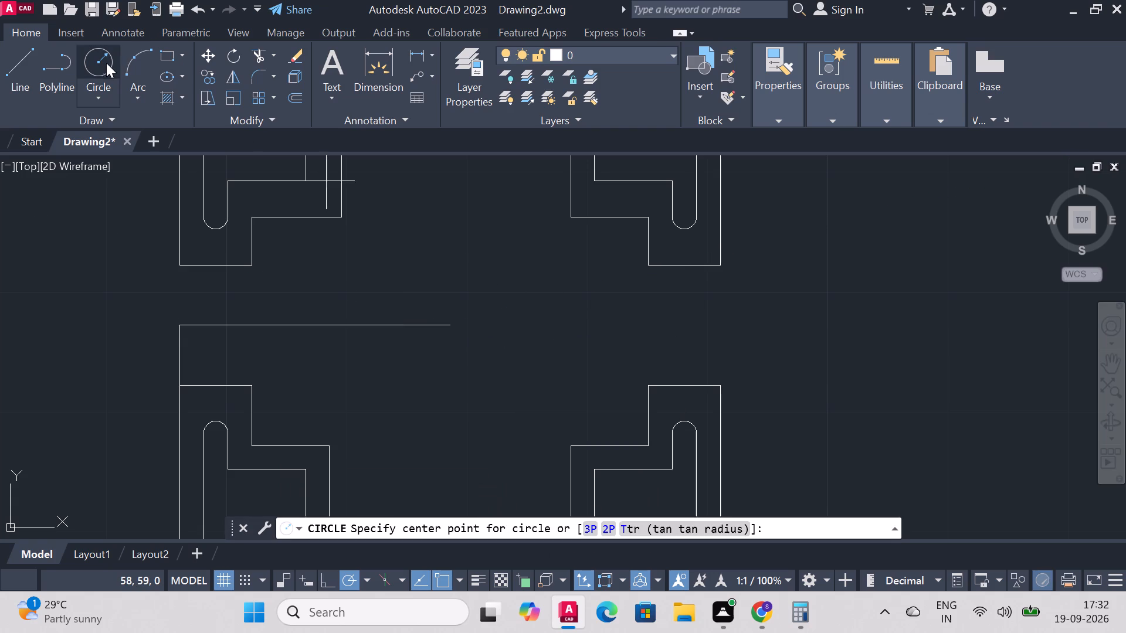
left_click(447, 329)
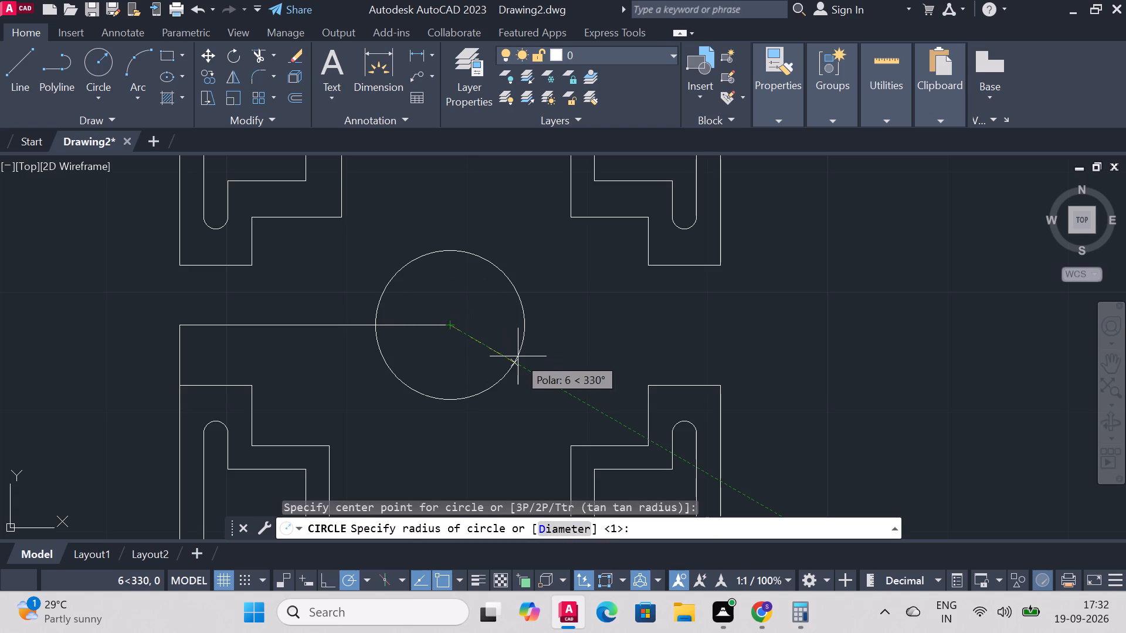
key("r")
key("Return")
type("10")
key("Return")
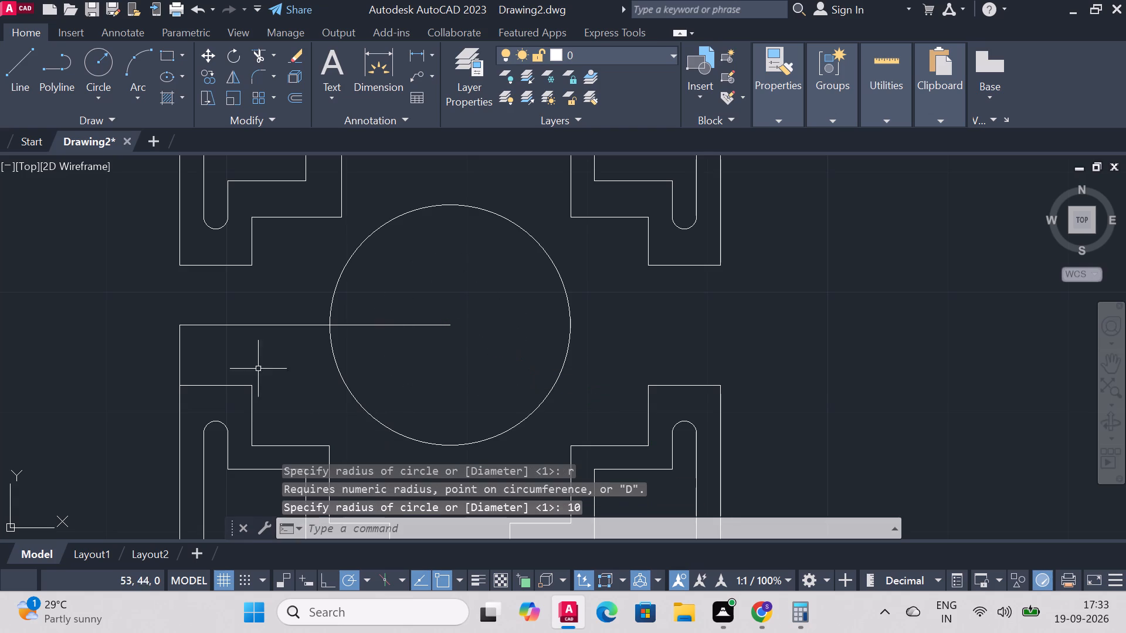
Remove the horizontal and vertical helper lines with Trim, leaving the circle and brackets.
left_click(267, 325)
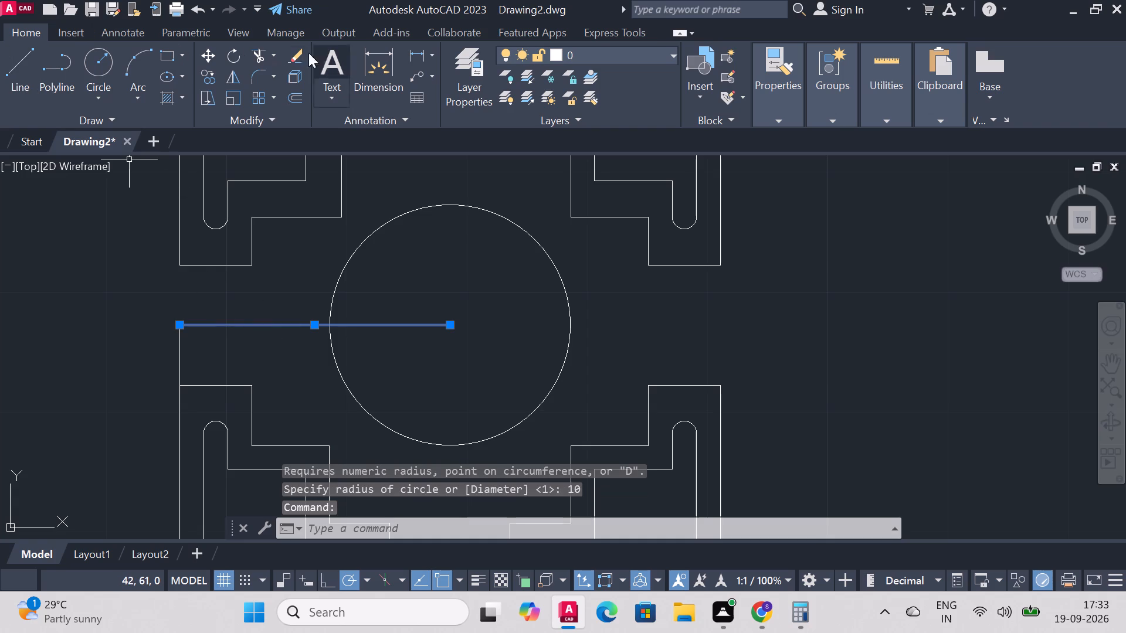
left_click(263, 52)
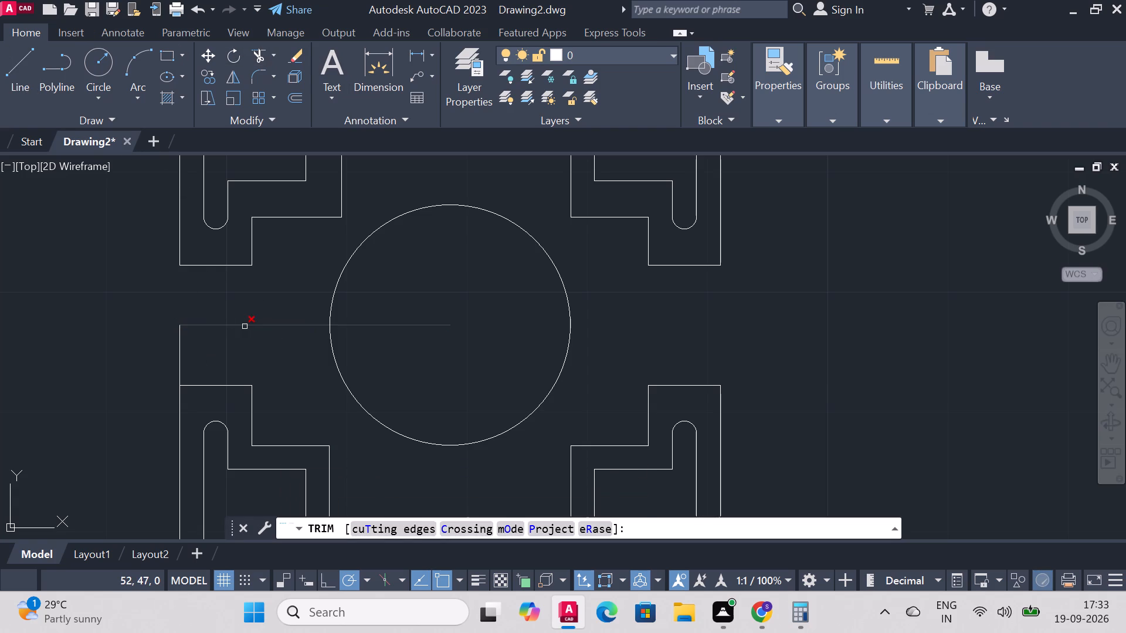
left_click(245, 326)
left_click(179, 353)
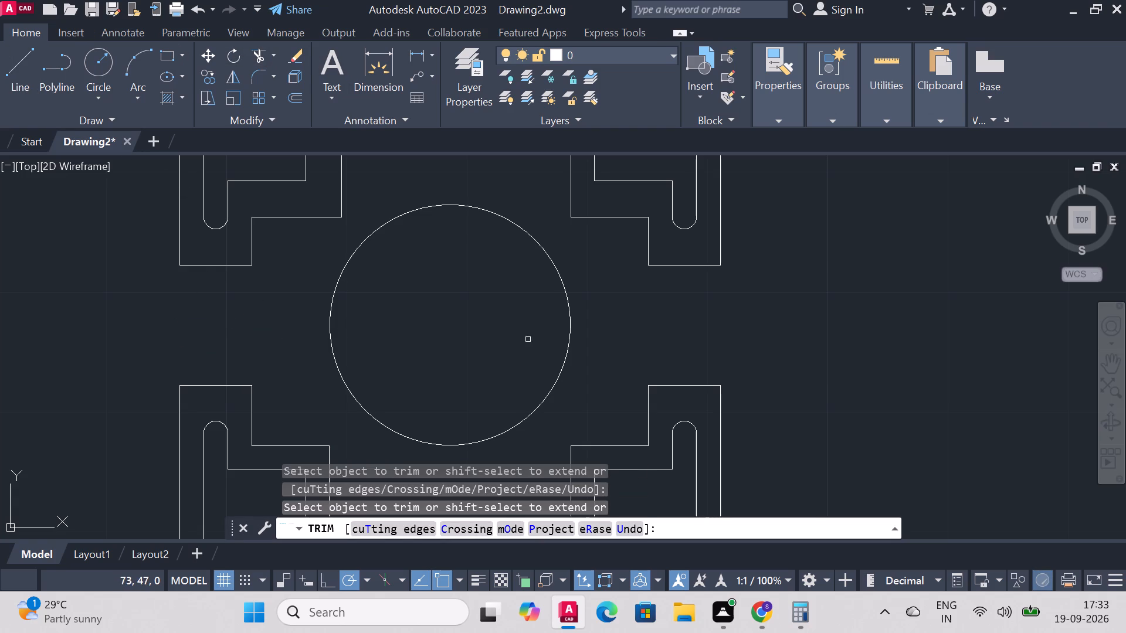
right_click(858, 312)
left_click(910, 319)
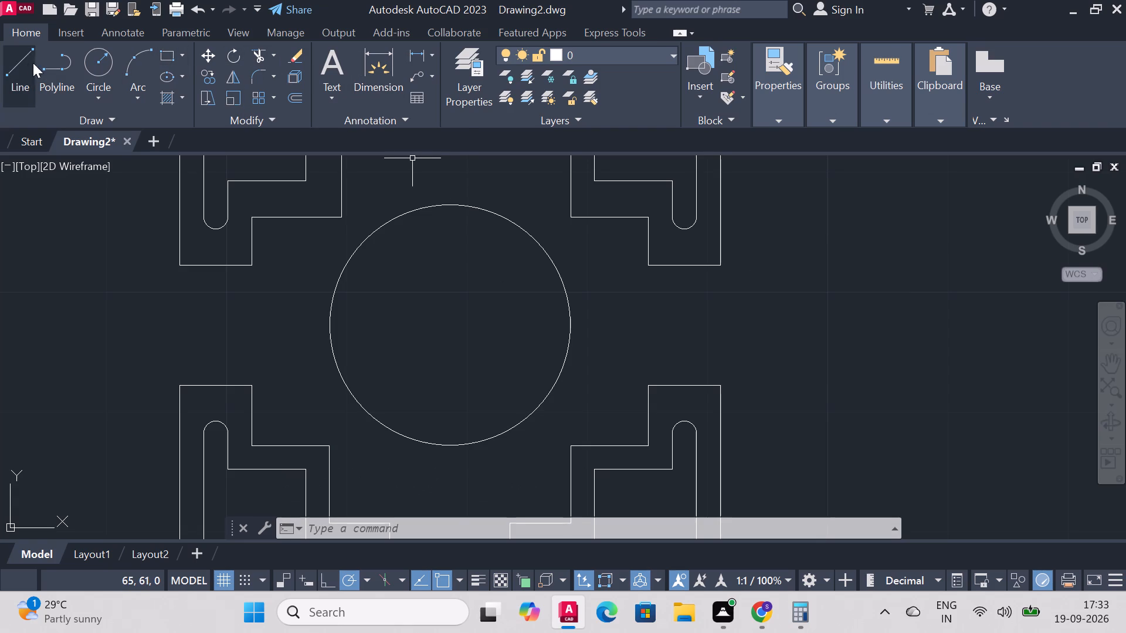
Start a line, switch to Calculator and divide 19 by 2.
left_click(15, 64)
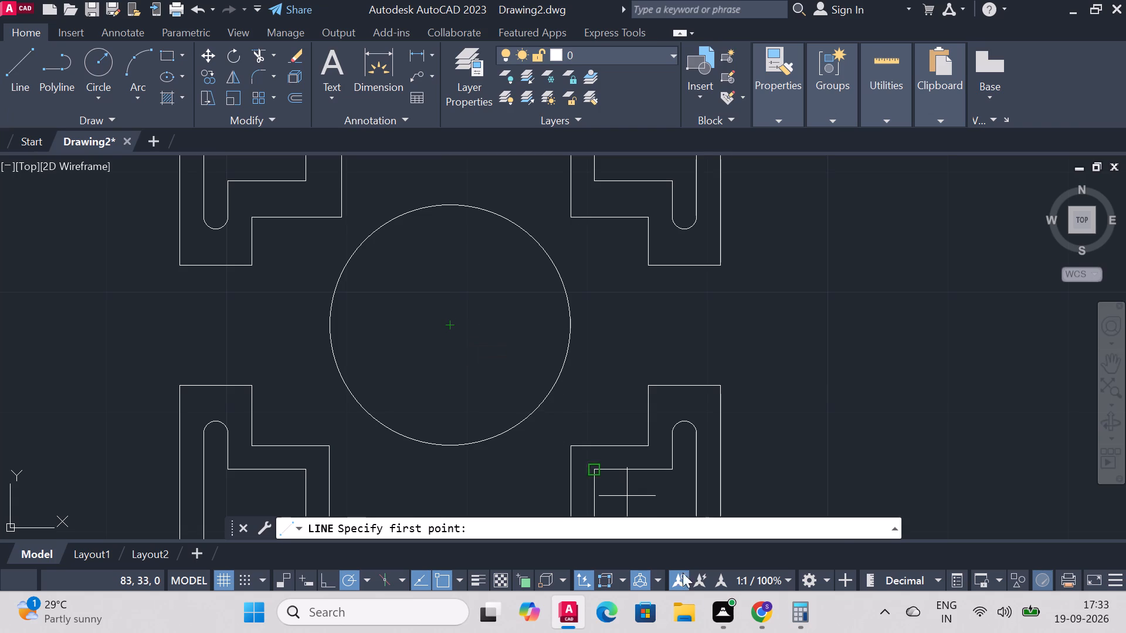
left_click(793, 611)
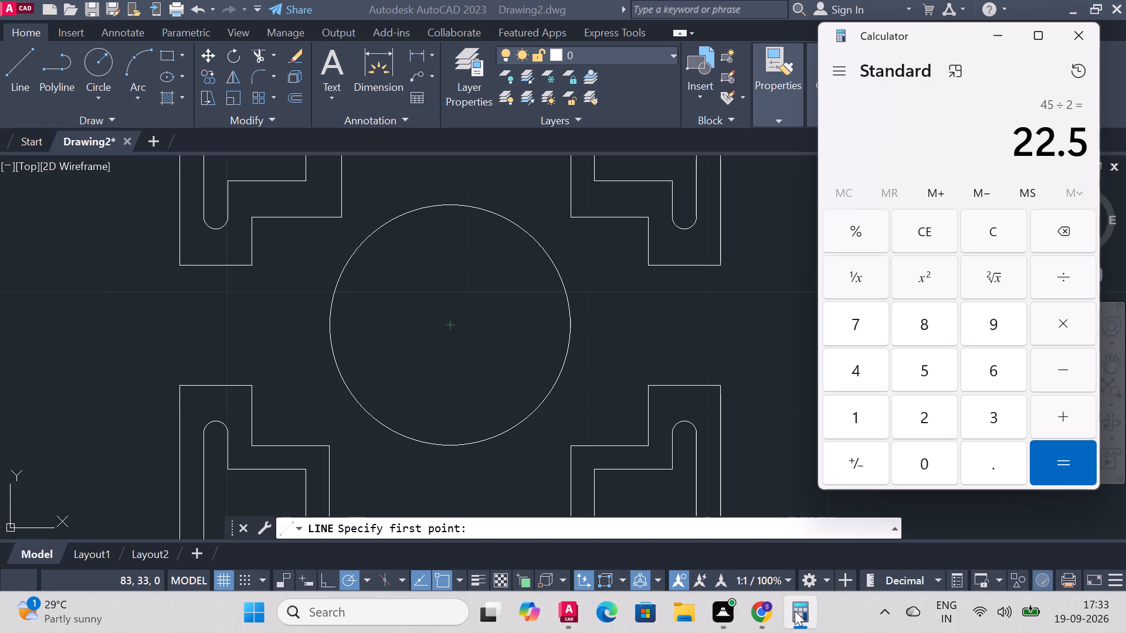
type("19")
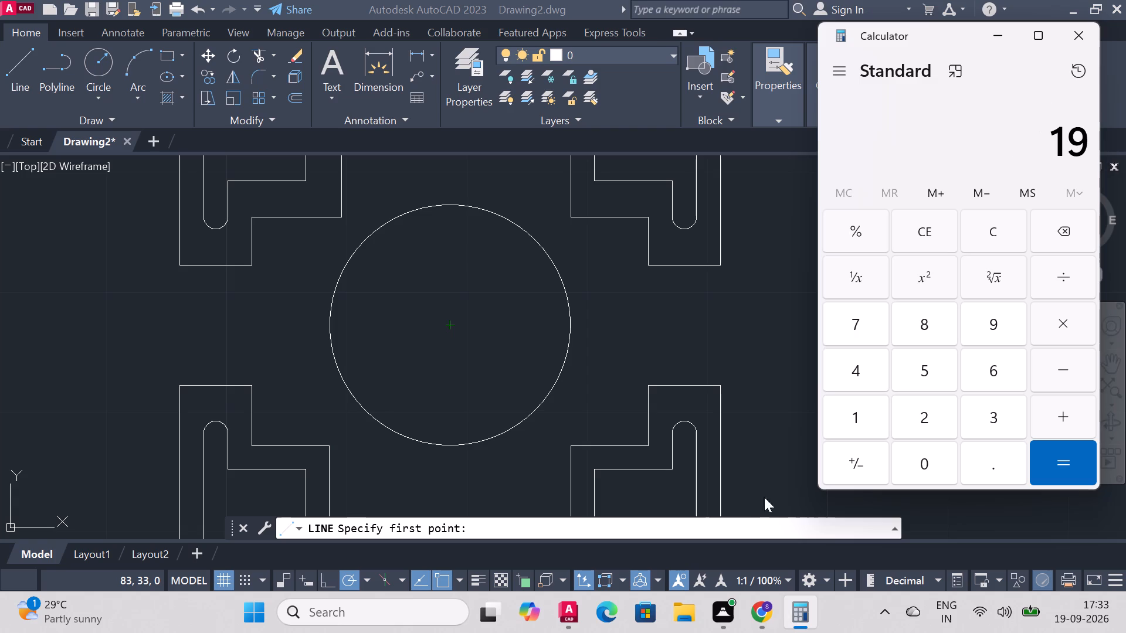
left_click(1056, 288)
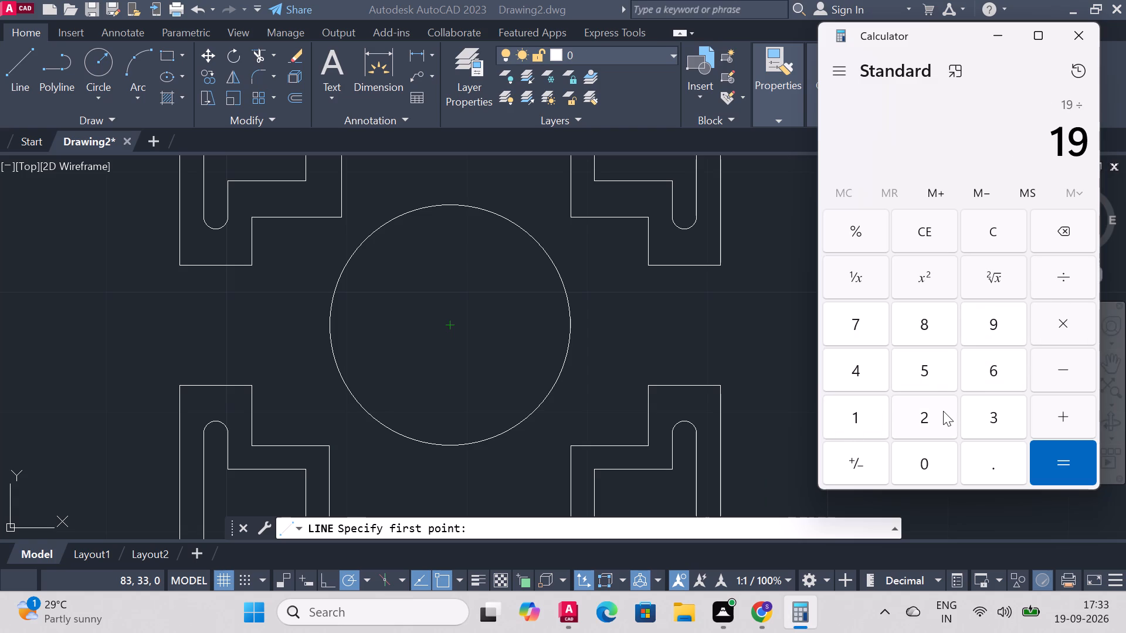
left_click(941, 413)
left_click(1073, 459)
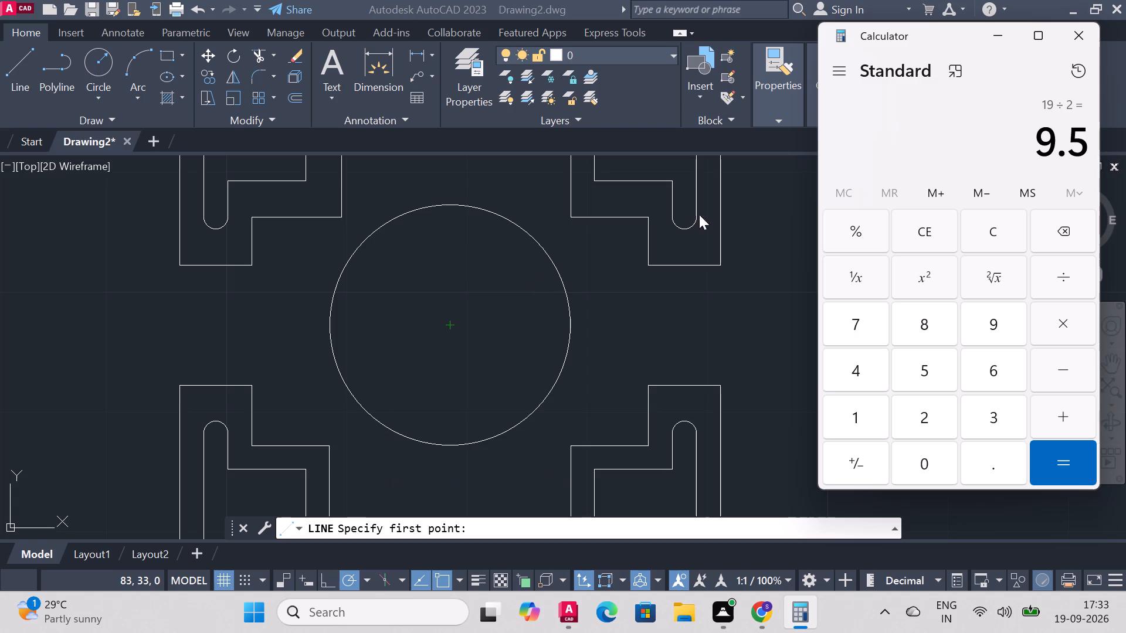
left_click(997, 38)
Draw connected lines from the circle's centre, 9.5 units to the left and 9.5 units straight up.
left_click(14, 74)
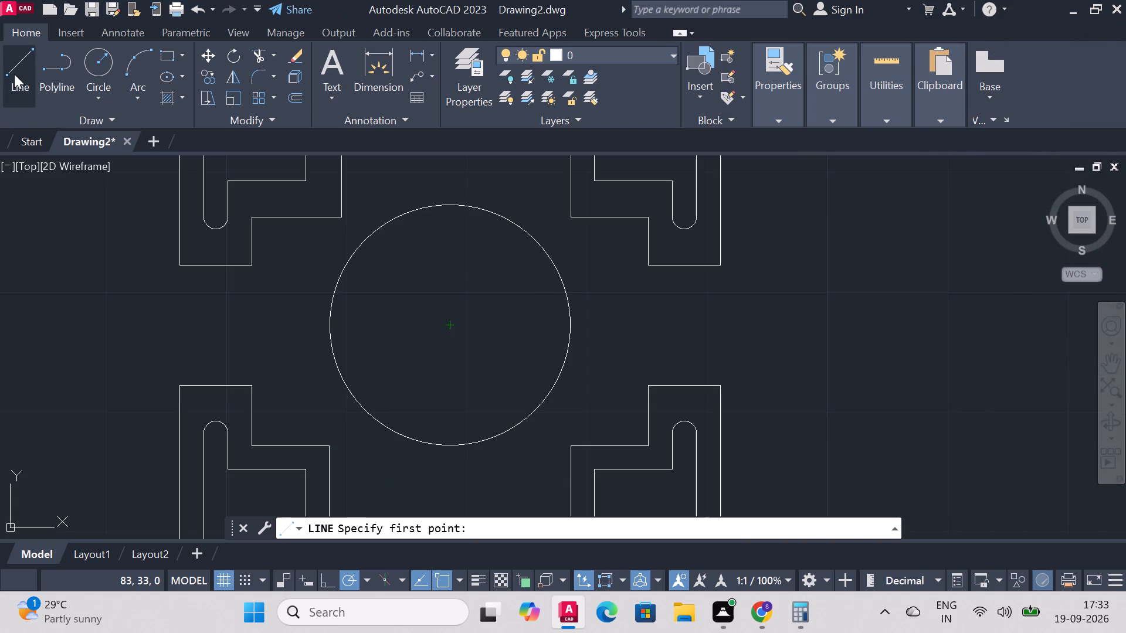
left_click(449, 326)
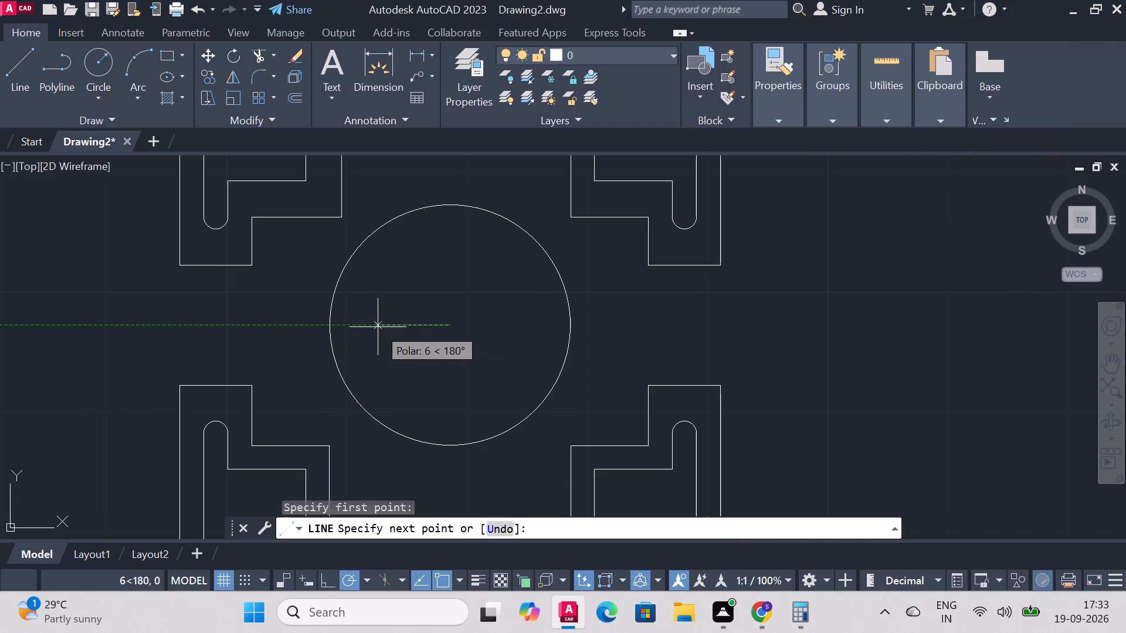
key("9")
key("period")
key("5")
key("Return")
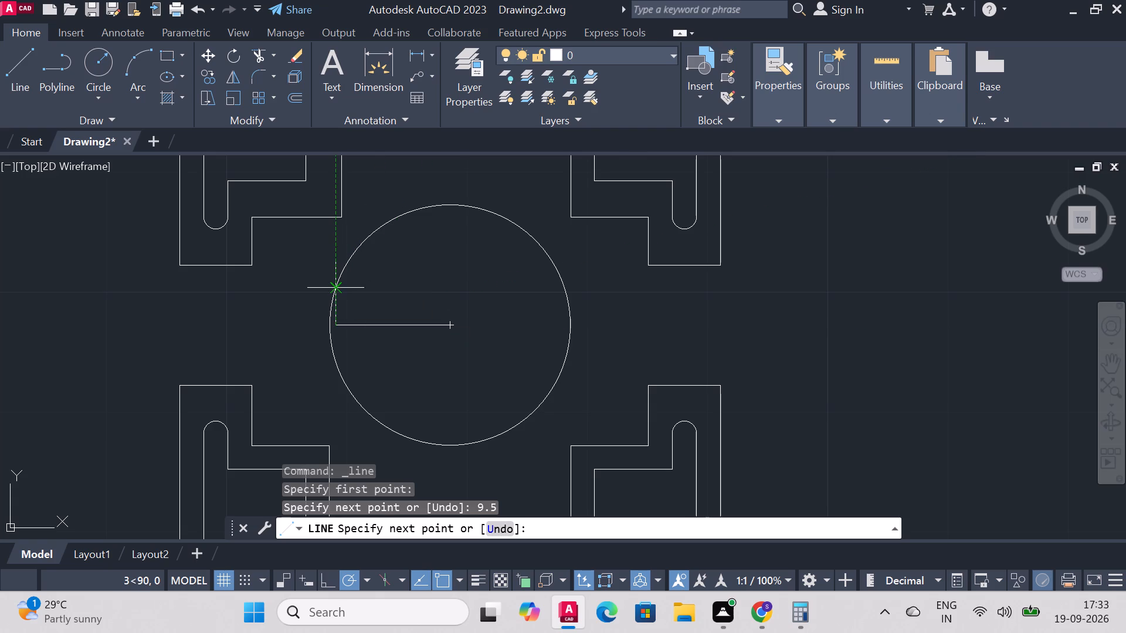
type("9.5")
key("Return")
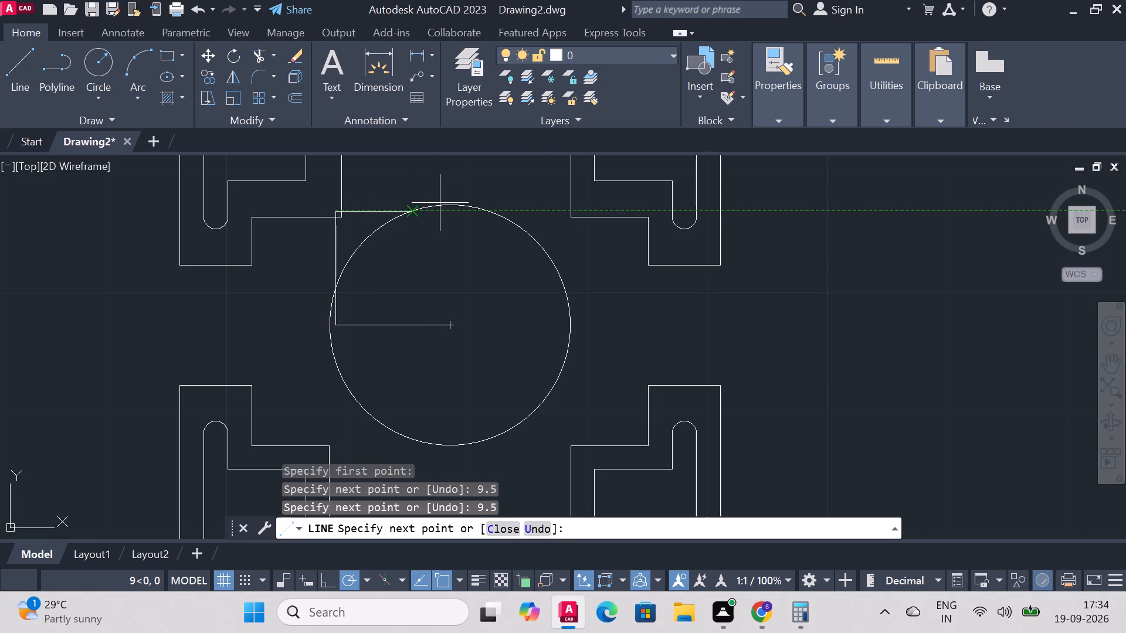
Complete the square around the centre with 19-unit segments right, down and left, ending back at the midpoint of its left side.
key("1")
key("9")
key("Return")
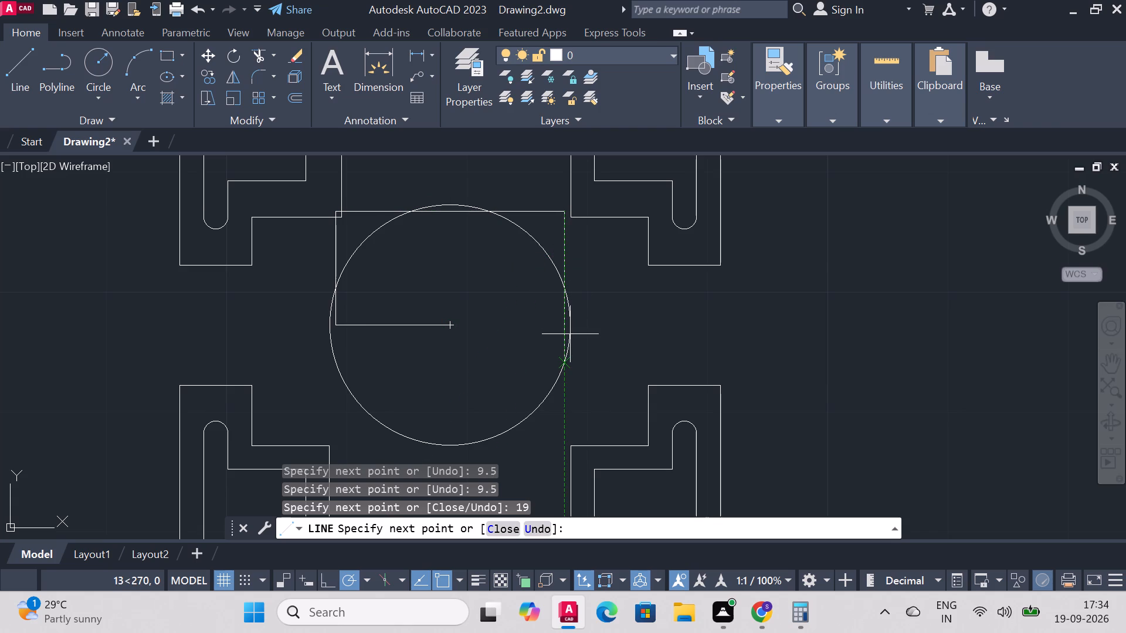
type("19")
key("Return")
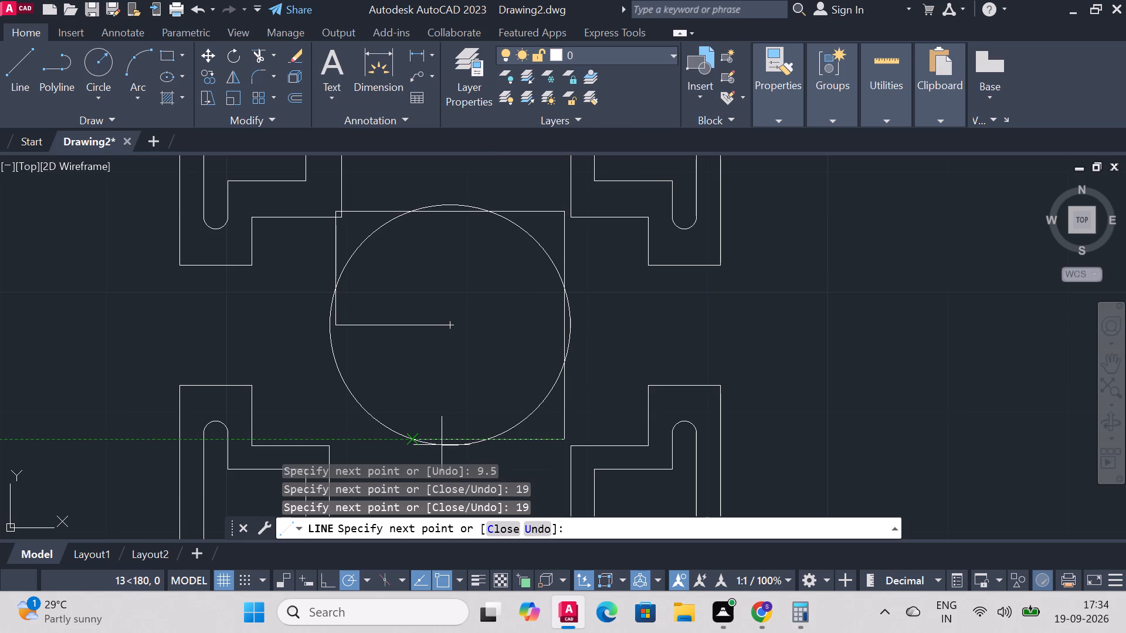
type("19")
key("Return")
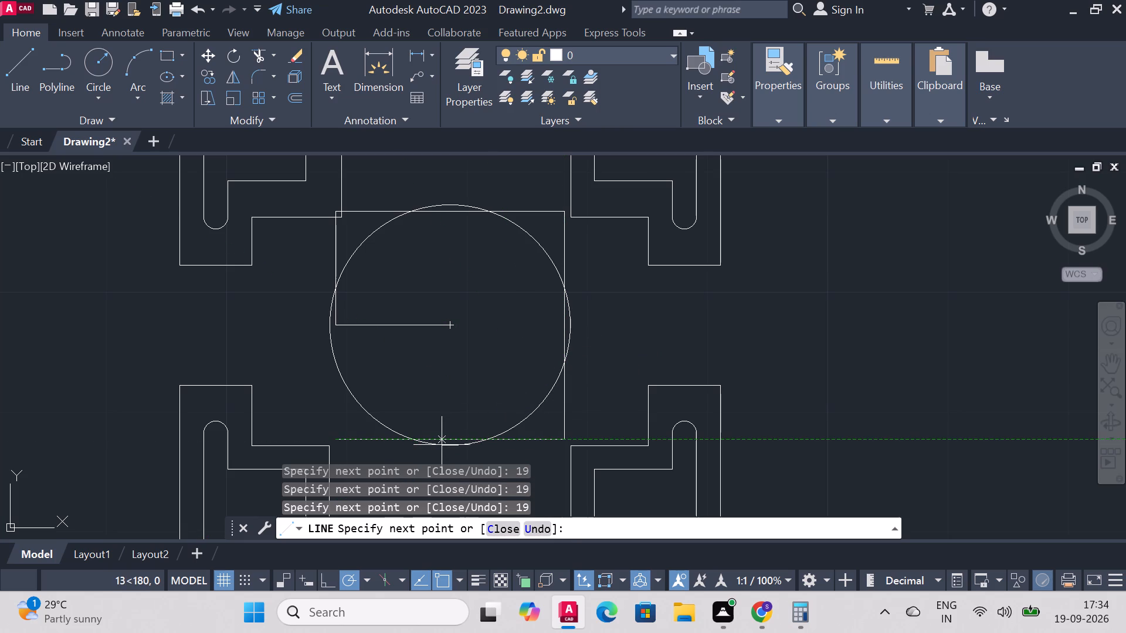
left_click(337, 326)
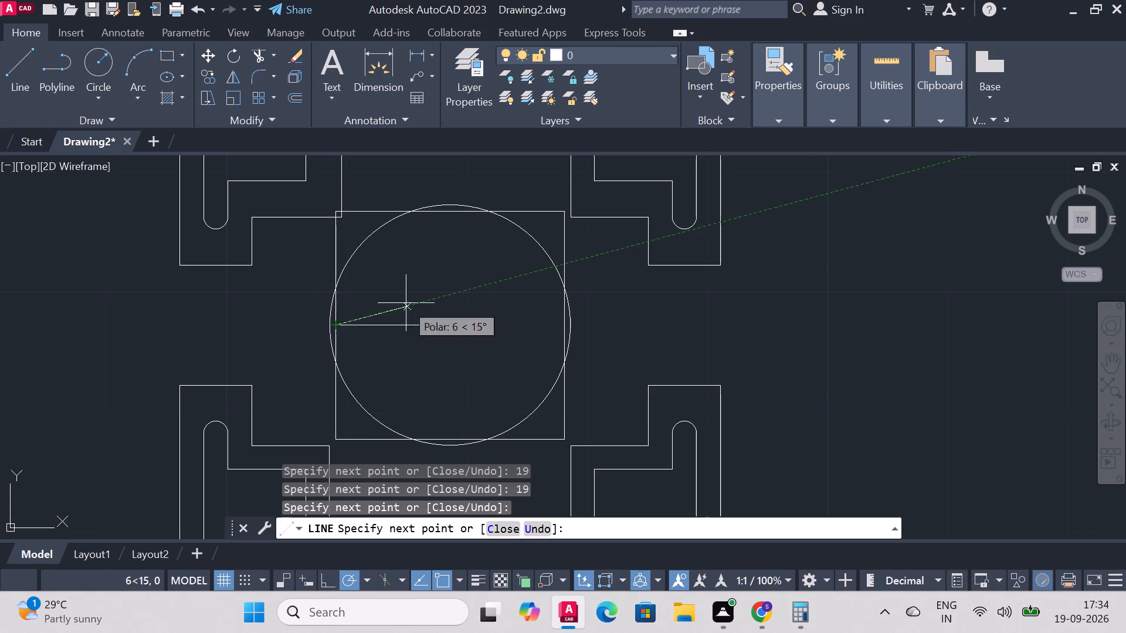
End the Line command at the closed square around the circle's centre.
right_click(436, 283)
left_click(481, 295)
Examine how the centred square and circle meet the stepped corner brackets, especially at the upper-left bracket's inner corner.
scroll(440, 343, "down", 4)
scroll(428, 346, "up", 1)
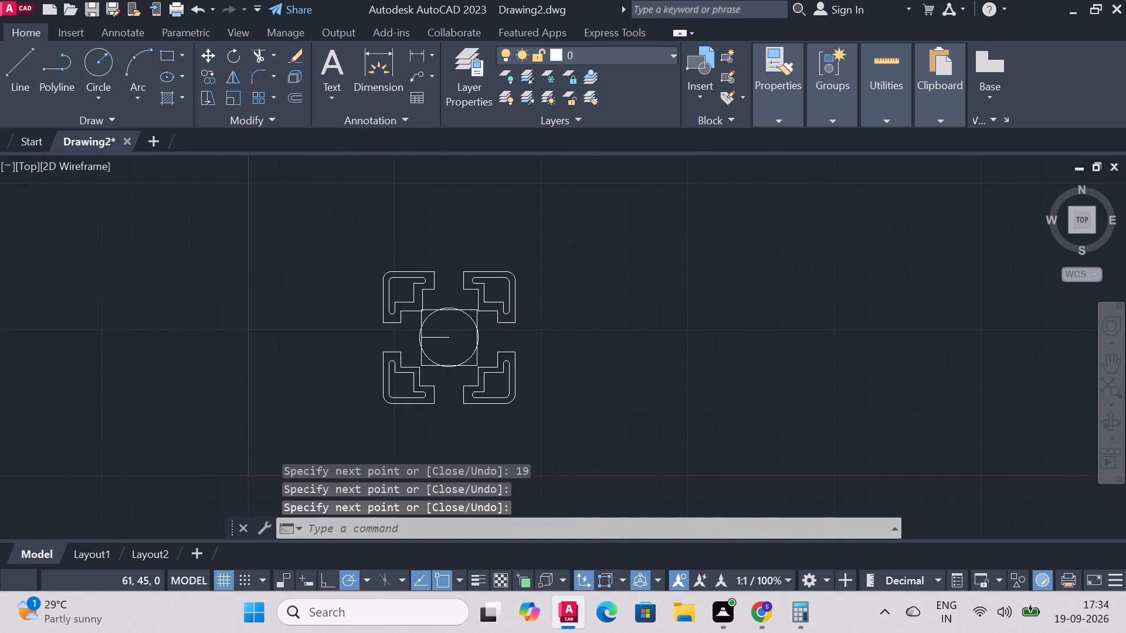
scroll(428, 346, "up", 2)
scroll(427, 259, "down", 1)
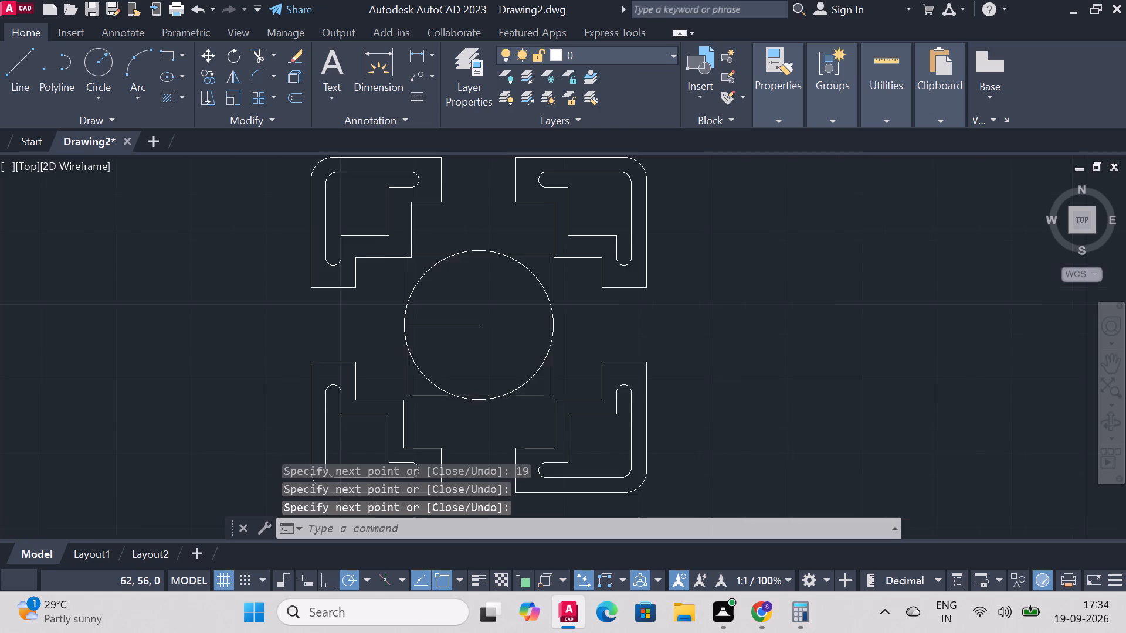
scroll(374, 243, "up", 3)
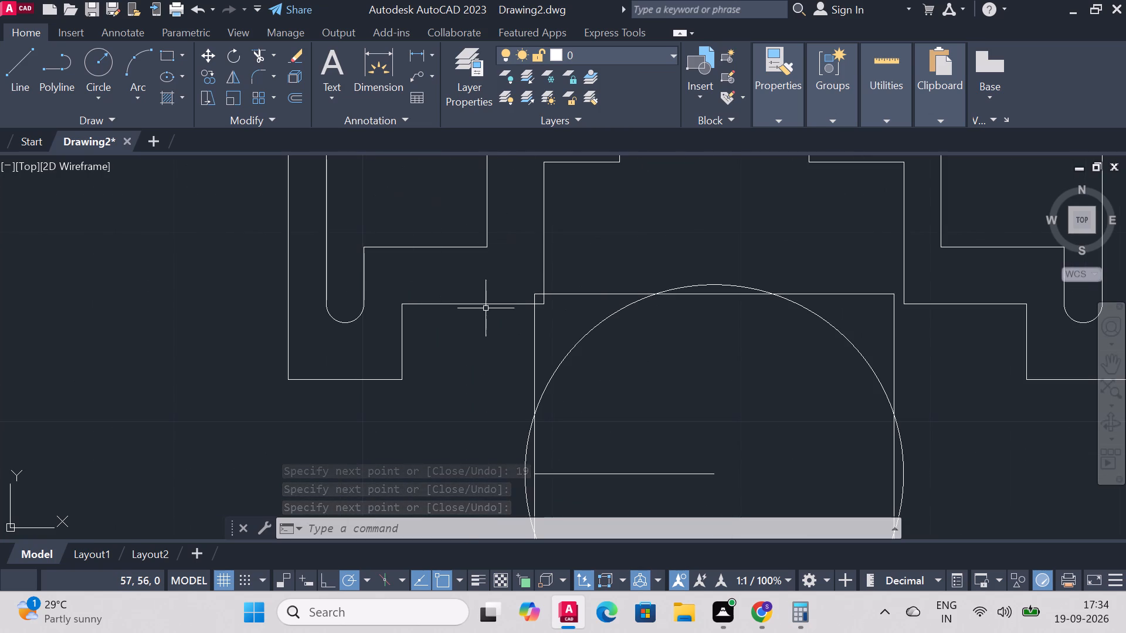
scroll(499, 258, "down", 2)
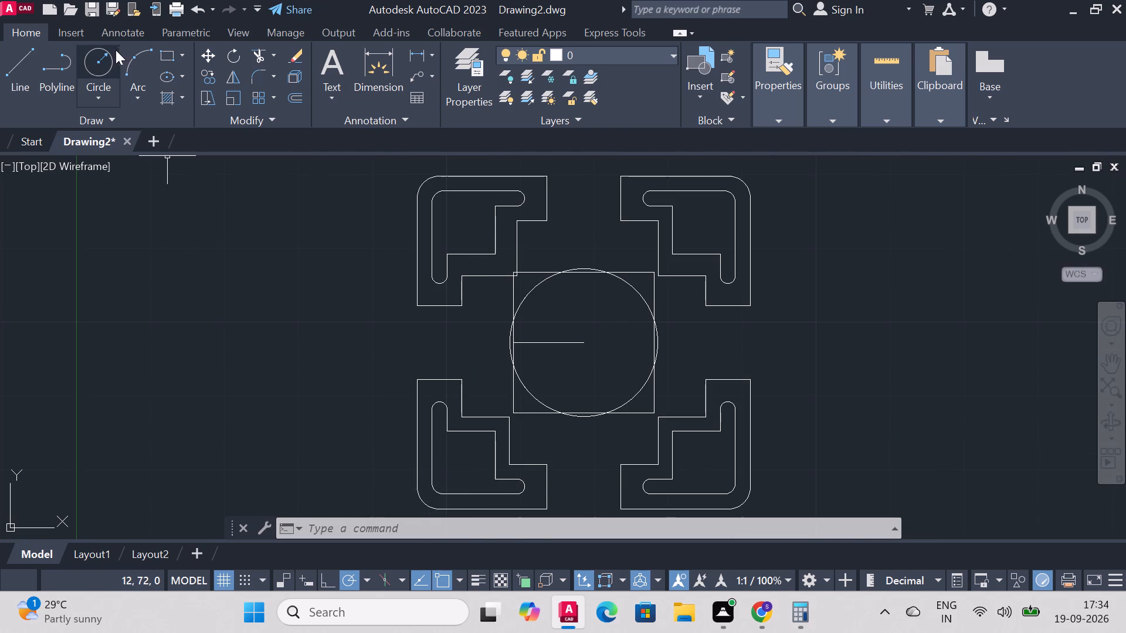
left_click(25, 59)
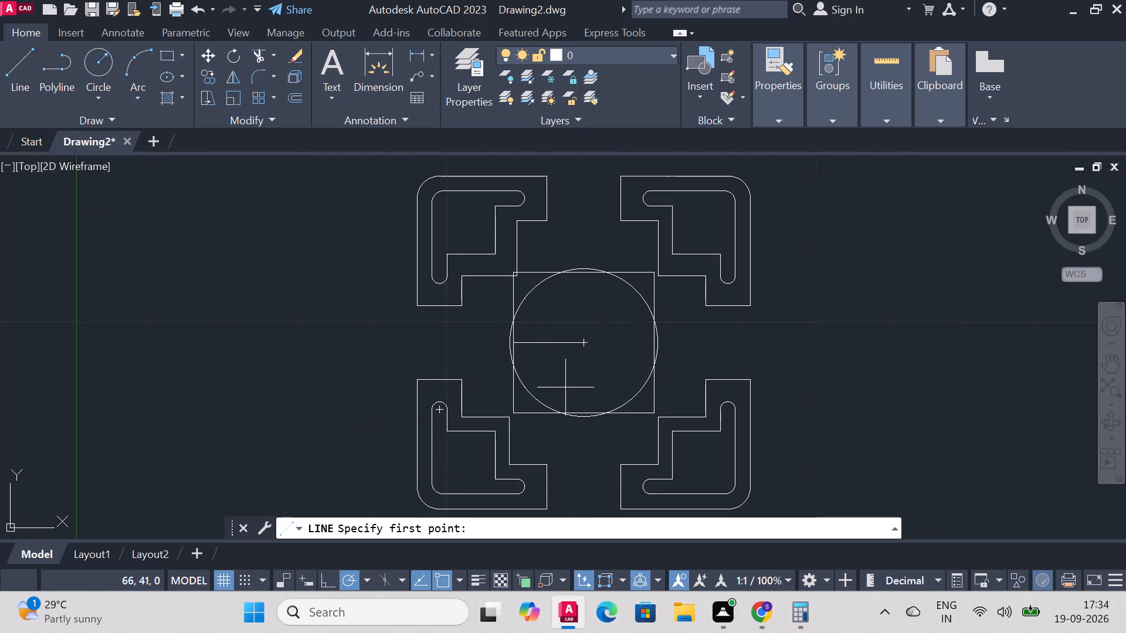
key("Escape")
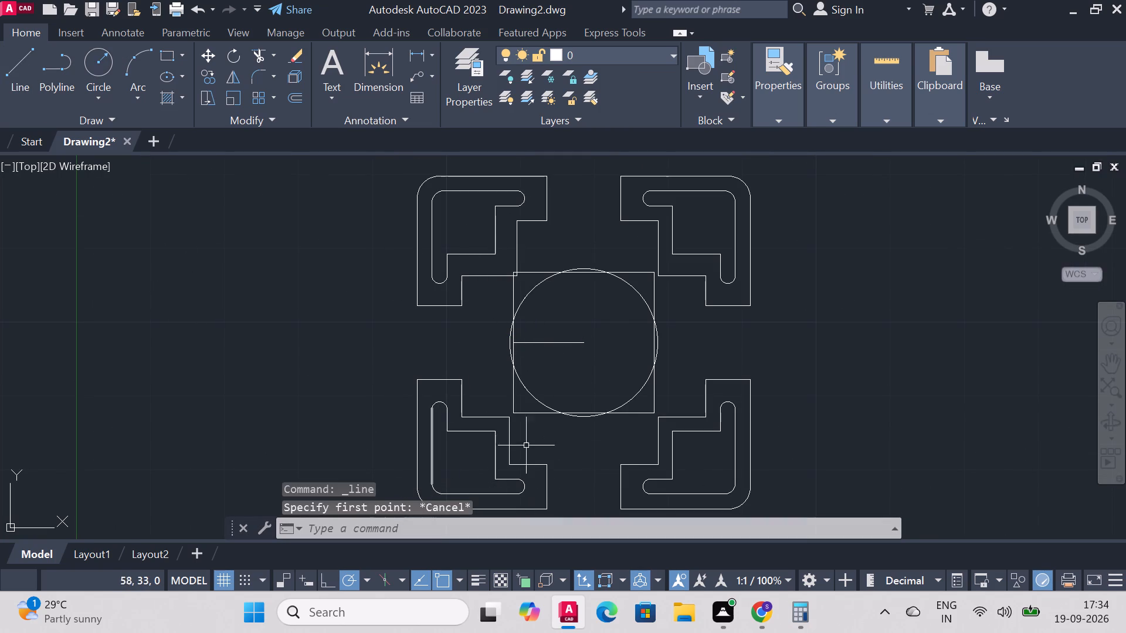
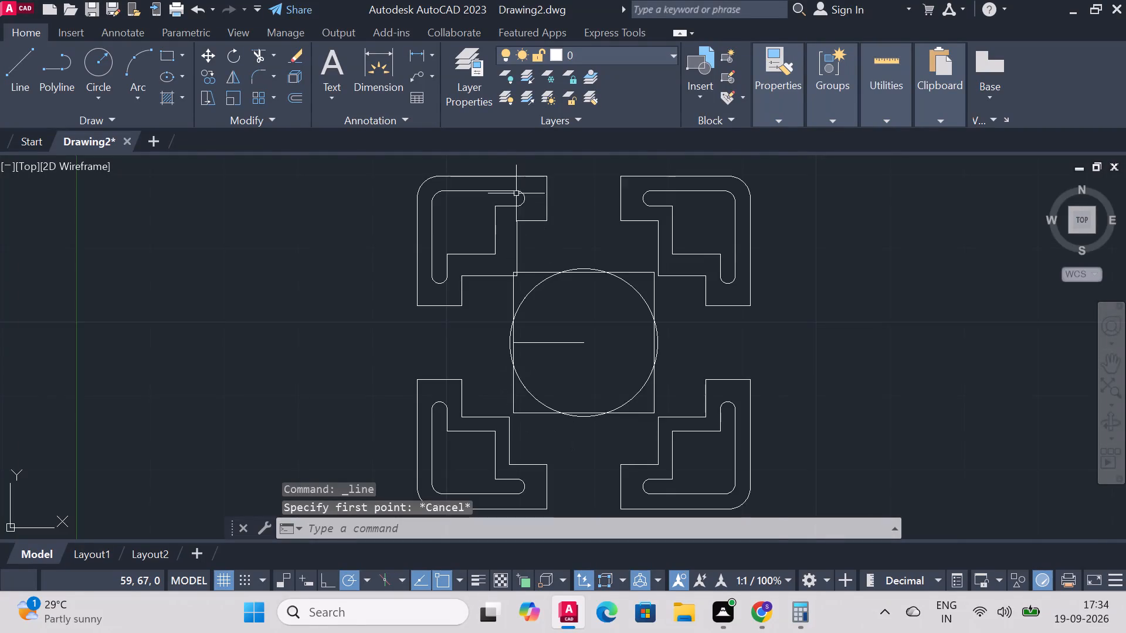
Examine how the centred square and circle line up with the inner corners of the four stepped brackets.
scroll(516, 193, "down", 2)
scroll(520, 195, "up", 2)
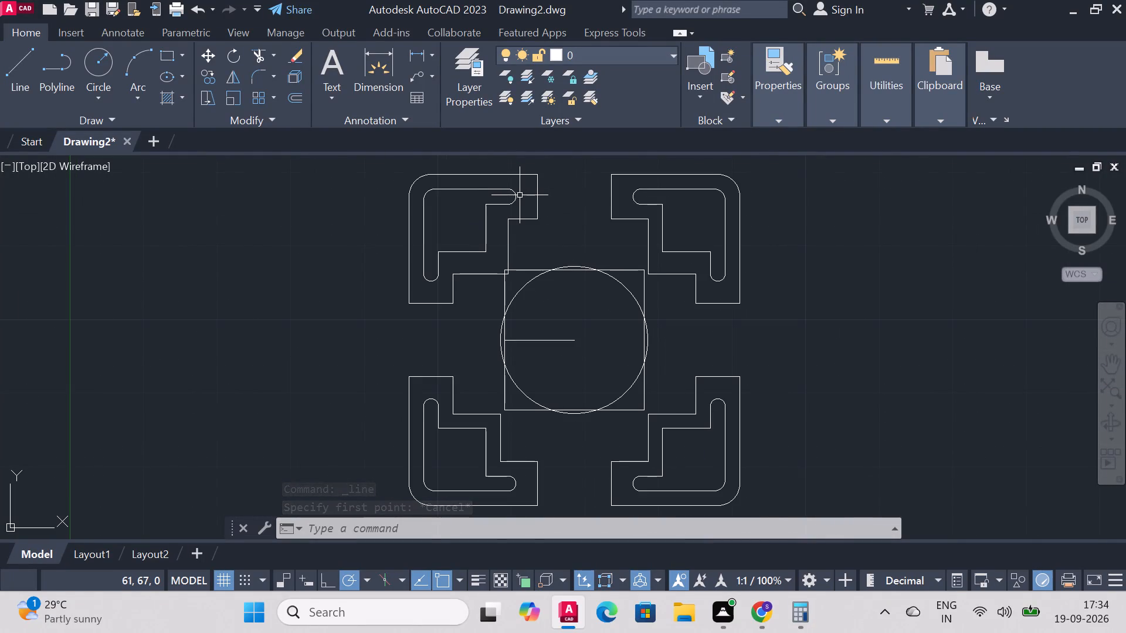
scroll(654, 304, "down", 1)
scroll(590, 217, "up", 2)
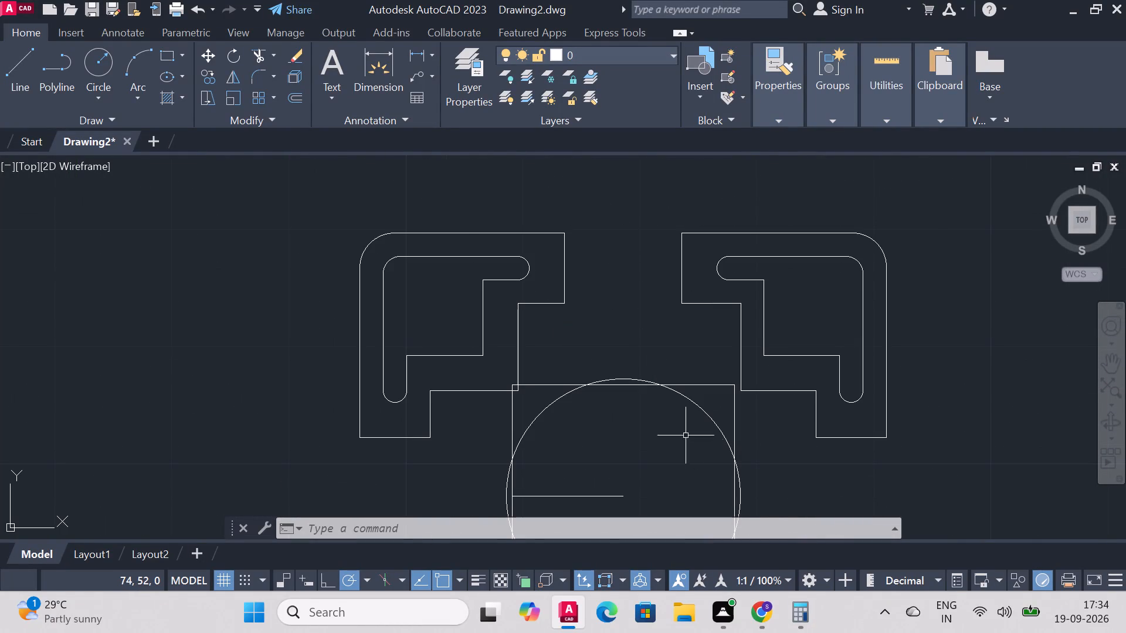
scroll(606, 415, "down", 4)
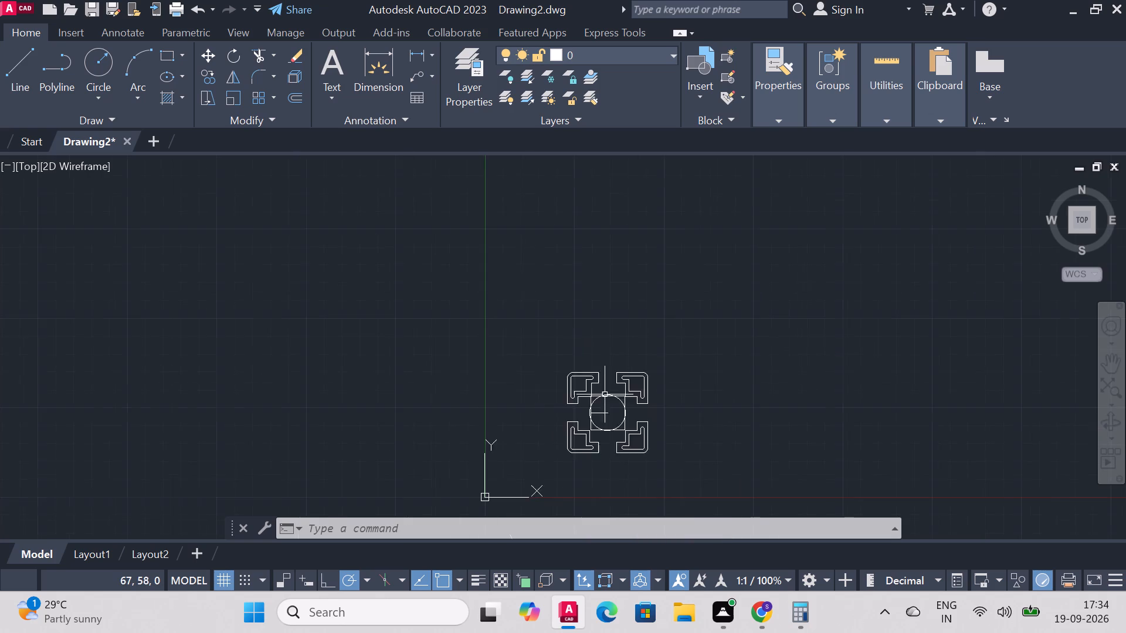
scroll(620, 484, "up", 2)
scroll(510, 278, "down", 1)
scroll(529, 227, "up", 2)
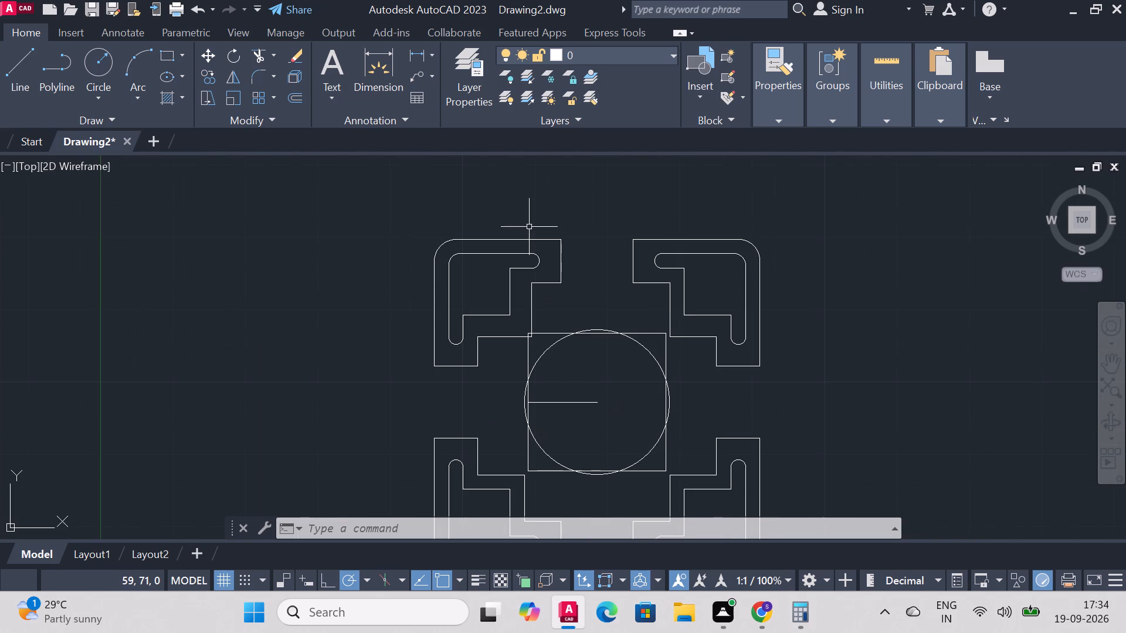
scroll(529, 227, "up", 1)
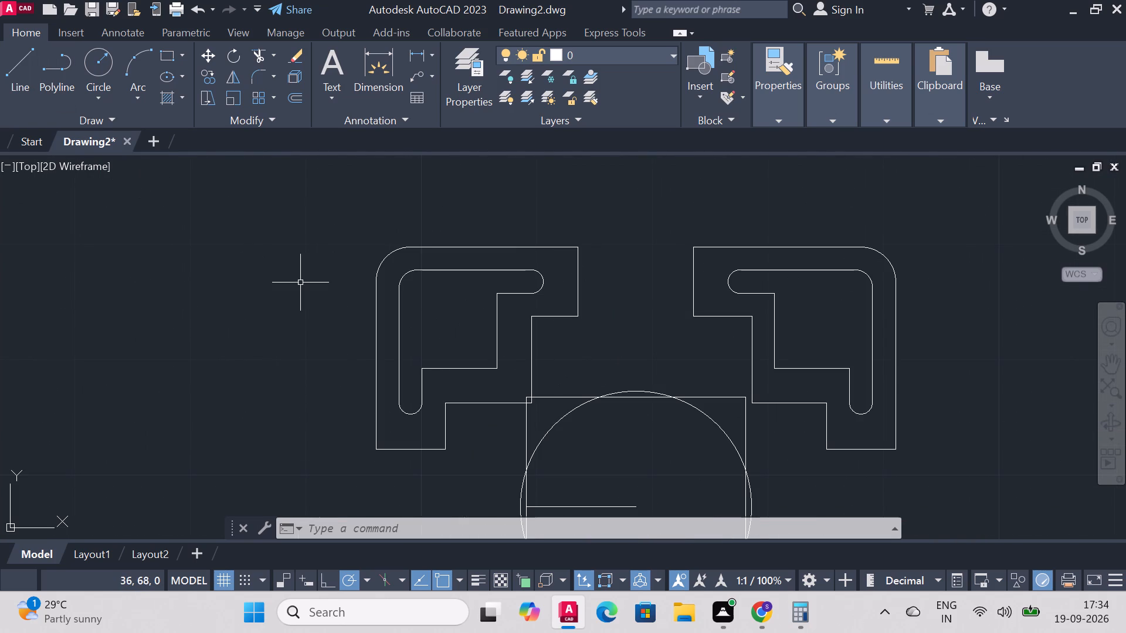
scroll(454, 357, "down", 2)
scroll(525, 445, "up", 2)
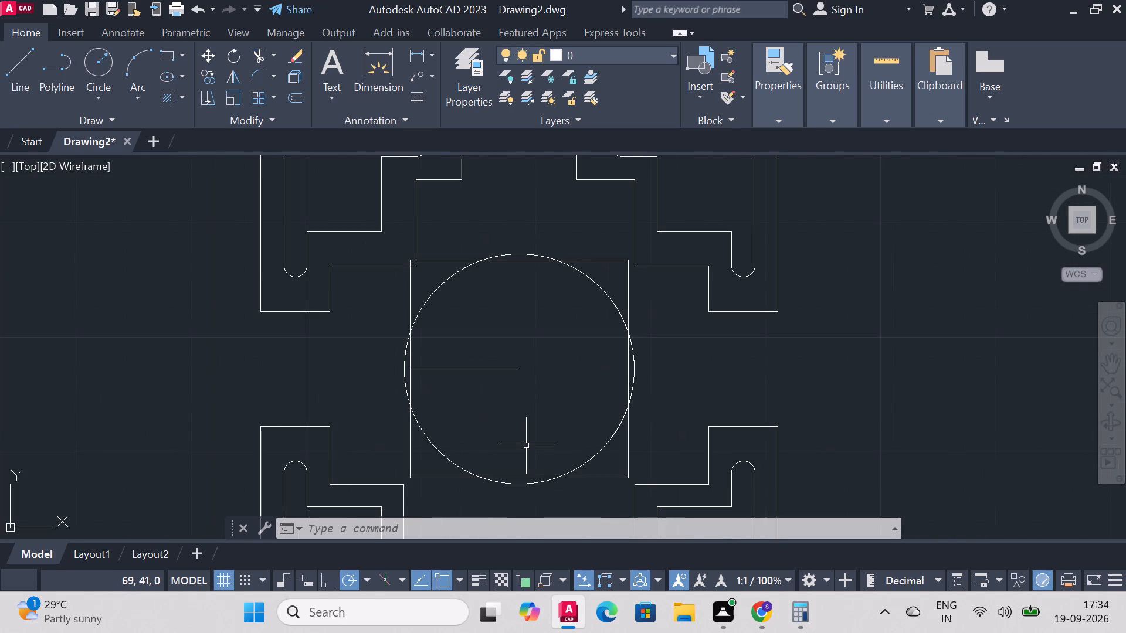
scroll(526, 445, "down", 1)
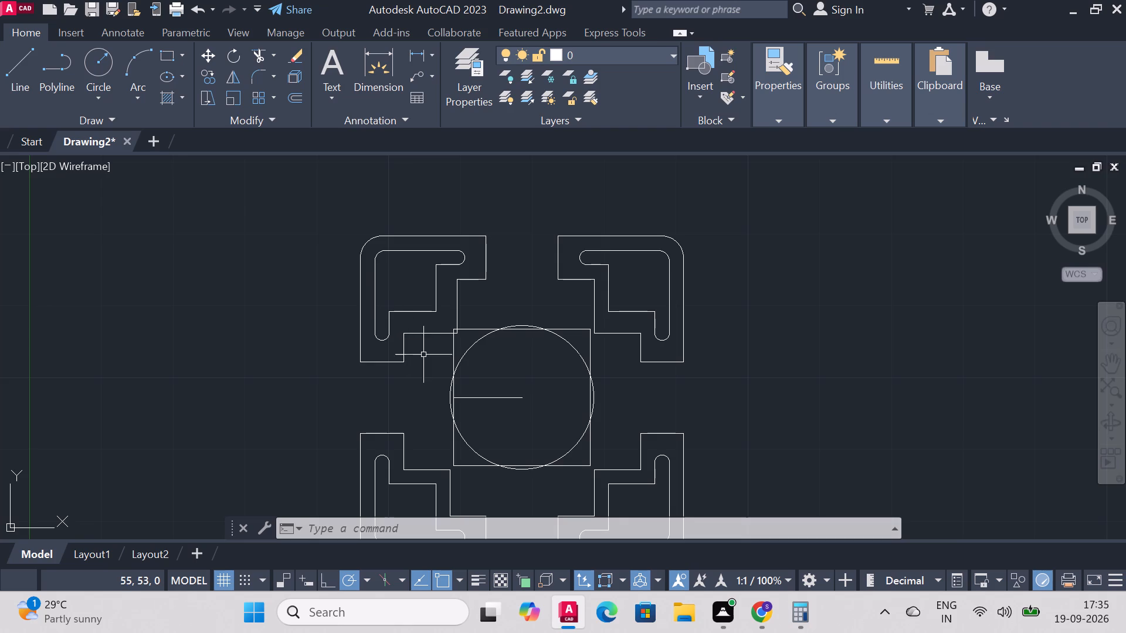
scroll(423, 355, "down", 1)
scroll(429, 376, "up", 1)
scroll(429, 376, "down", 1)
scroll(437, 417, "up", 1)
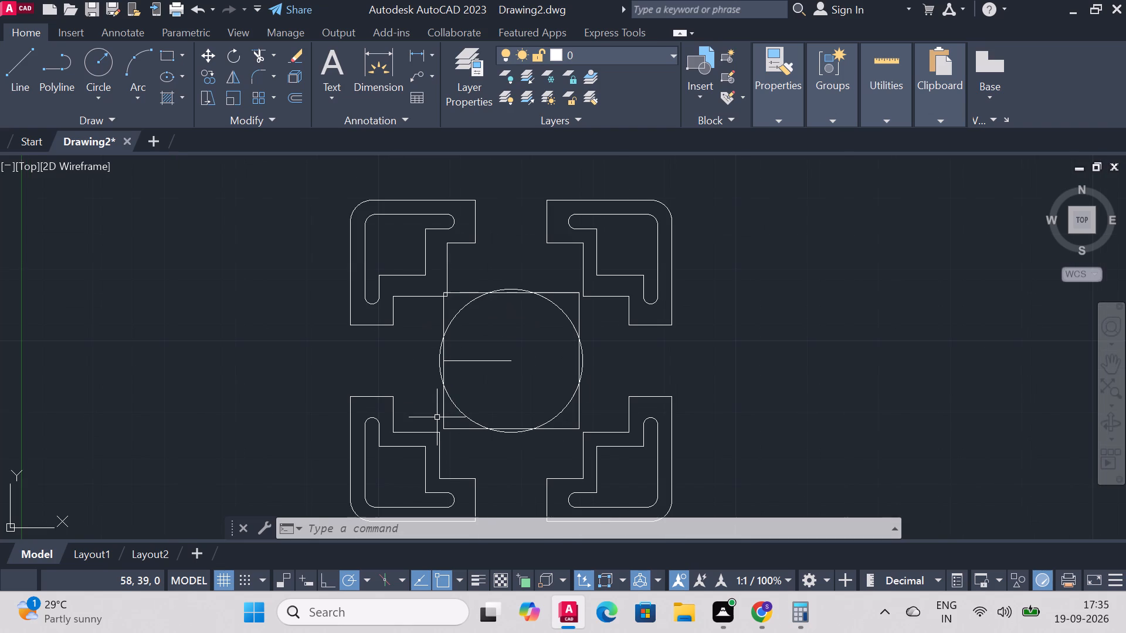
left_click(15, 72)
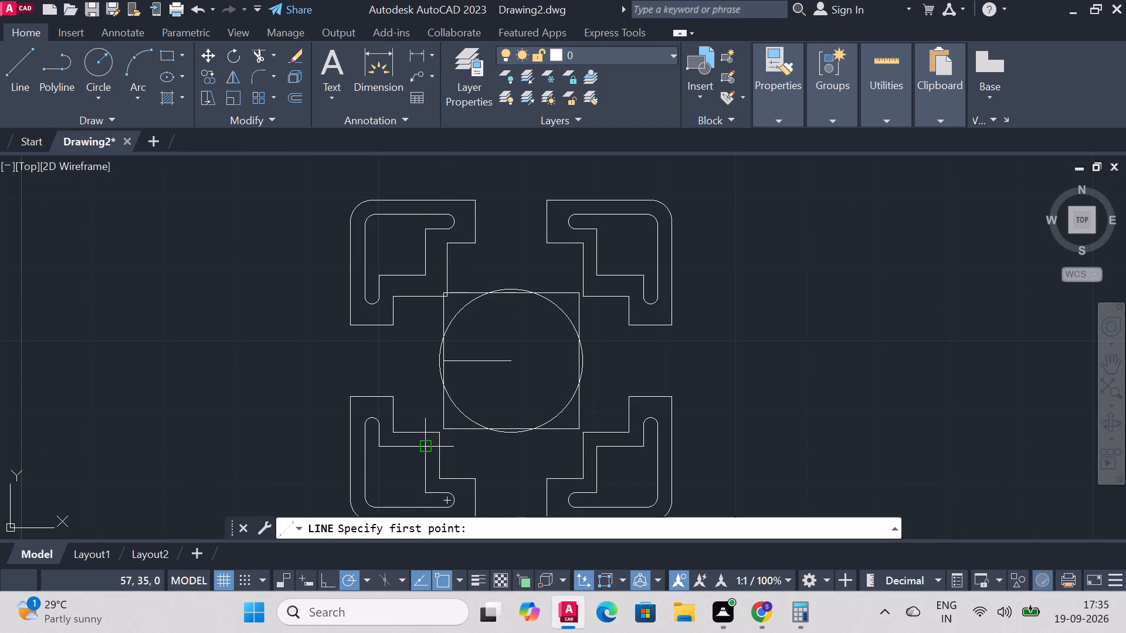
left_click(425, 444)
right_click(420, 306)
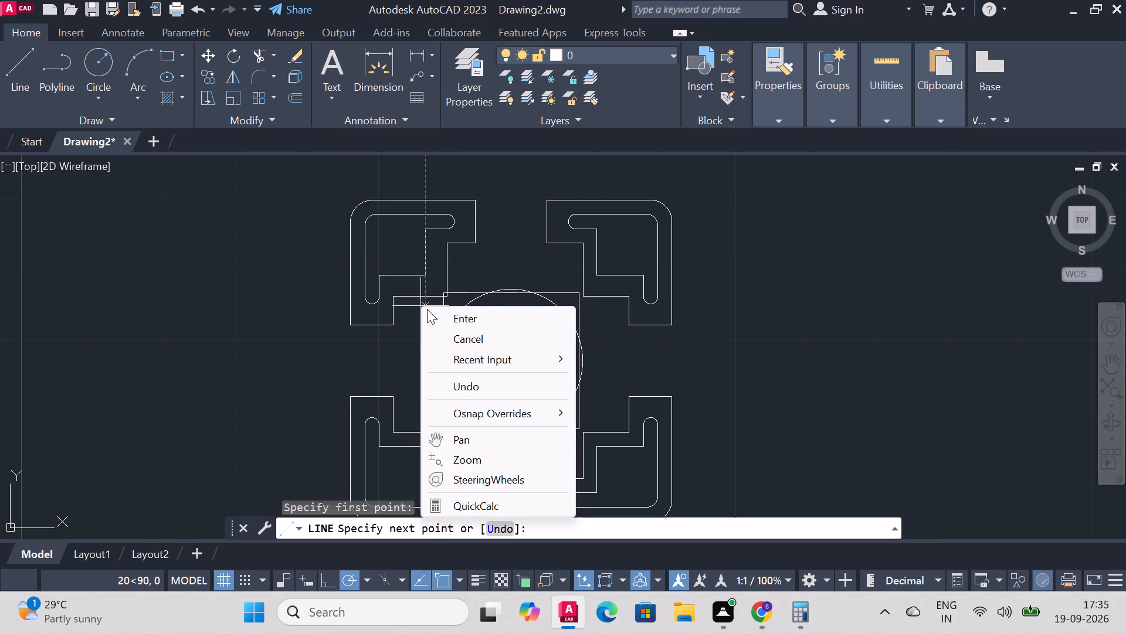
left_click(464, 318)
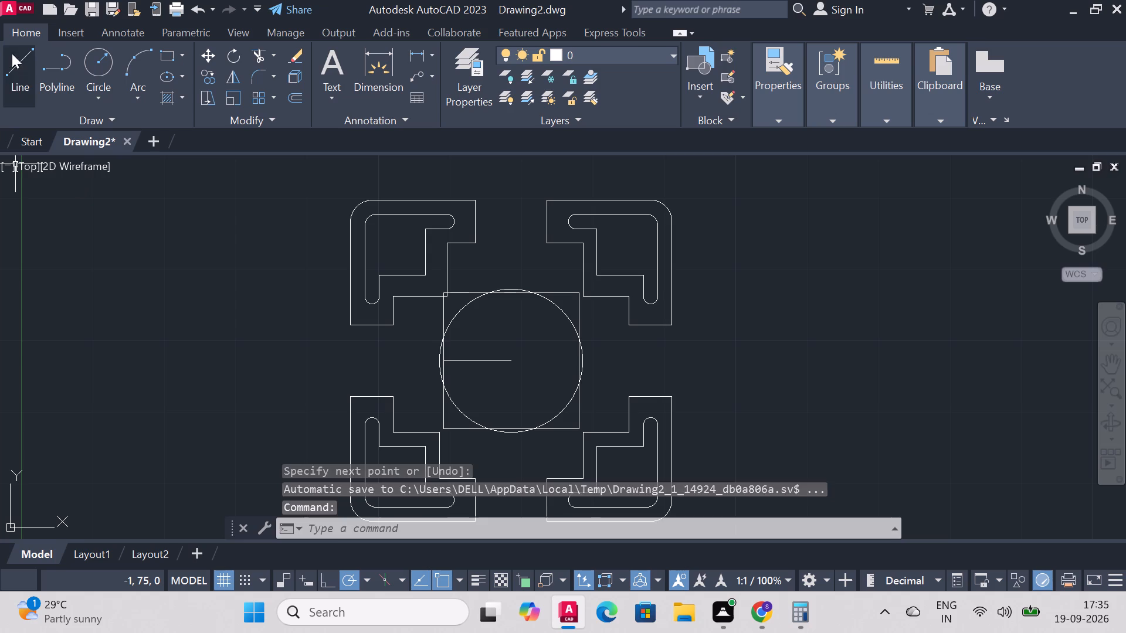
Draw a vertical line 25 units up from the lower-left bracket's inner step corner into the upper-left bracket.
left_click(12, 53)
left_click(444, 430)
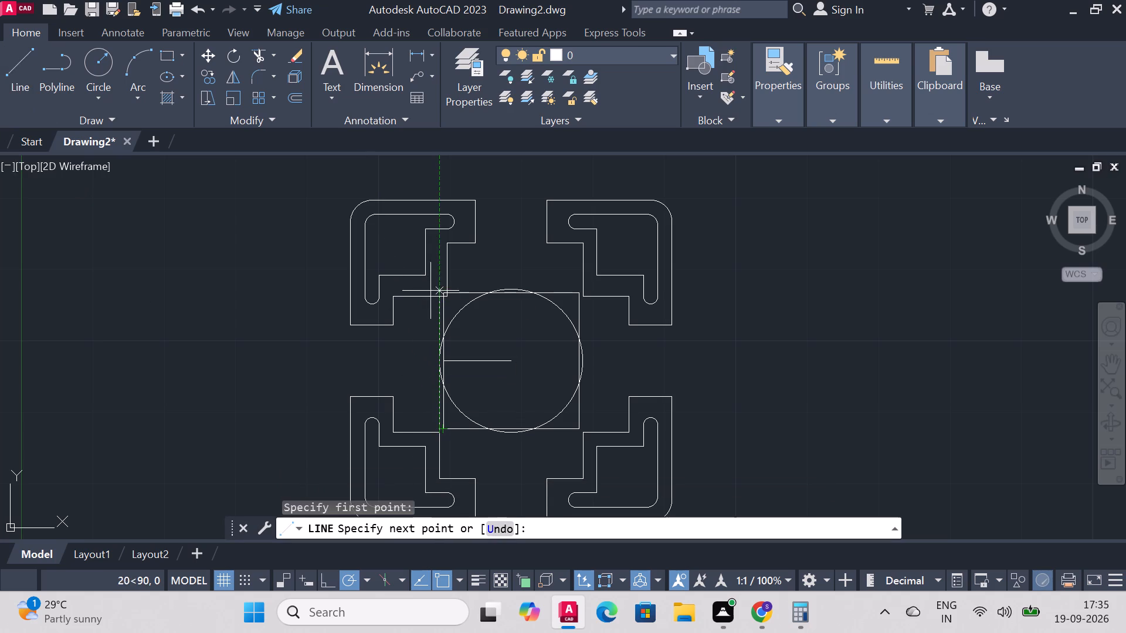
scroll(438, 279, "up", 2)
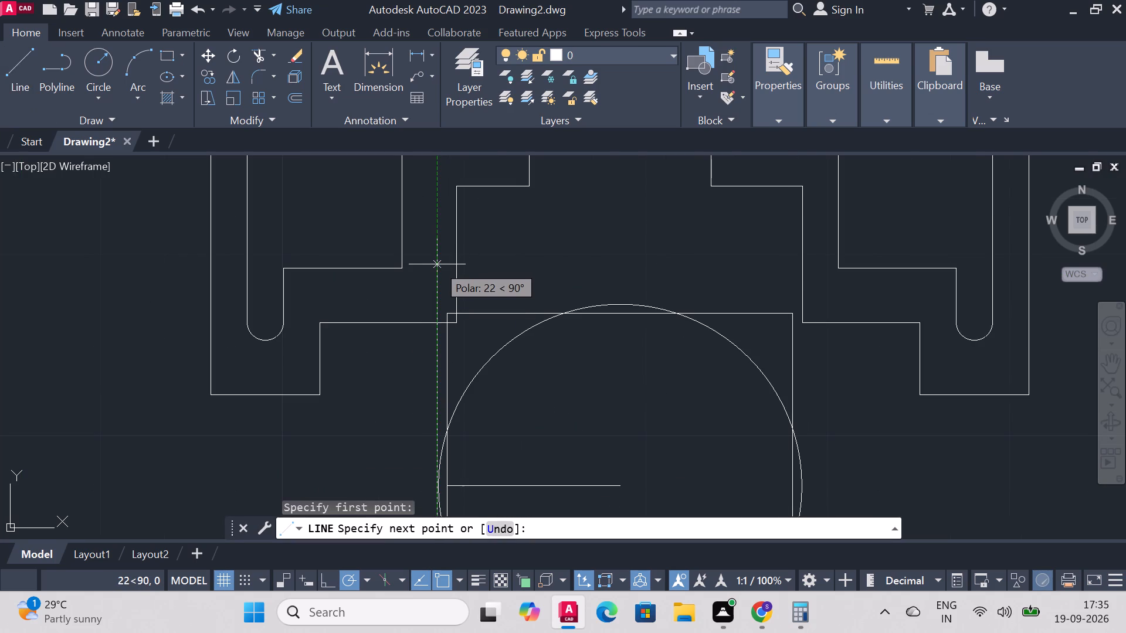
scroll(437, 264, "down", 2)
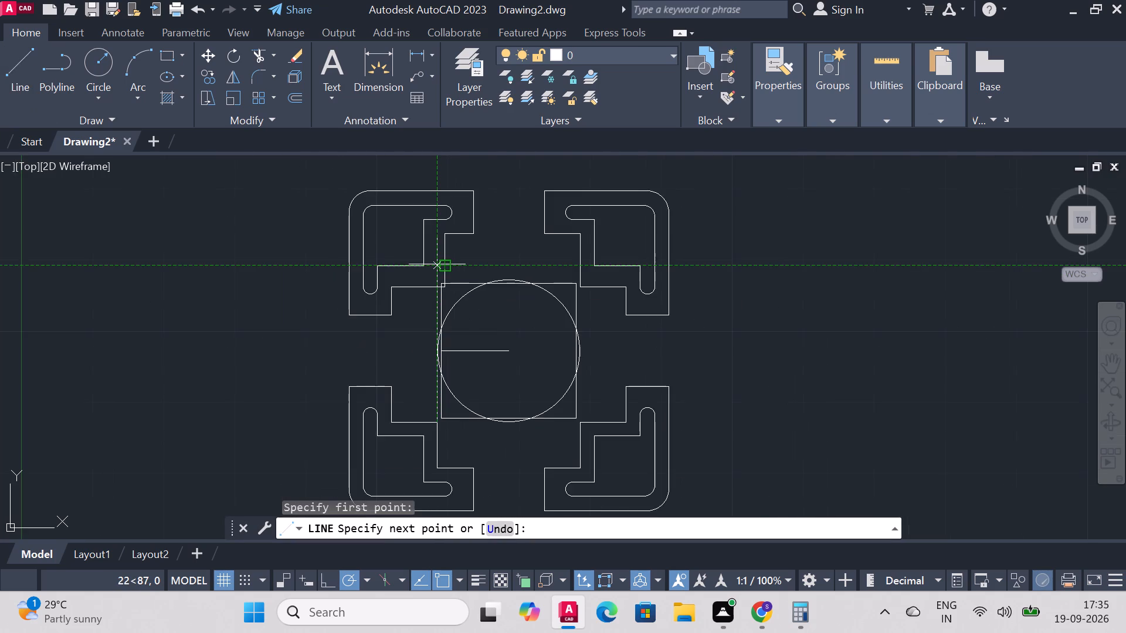
scroll(437, 264, "up", 1)
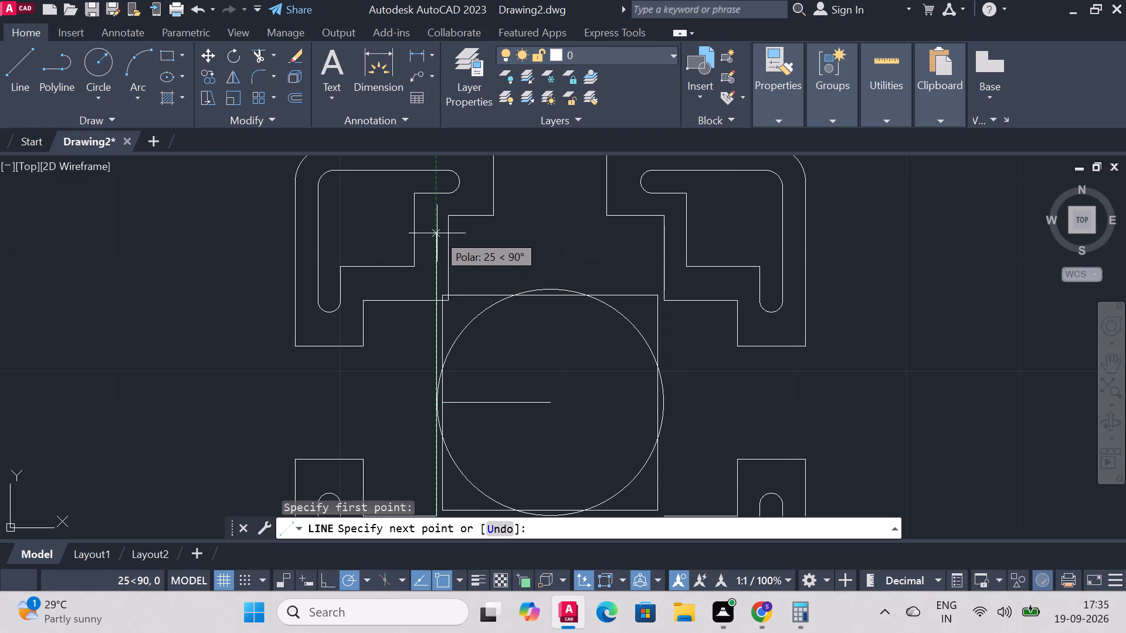
left_click(437, 233)
right_click(437, 233)
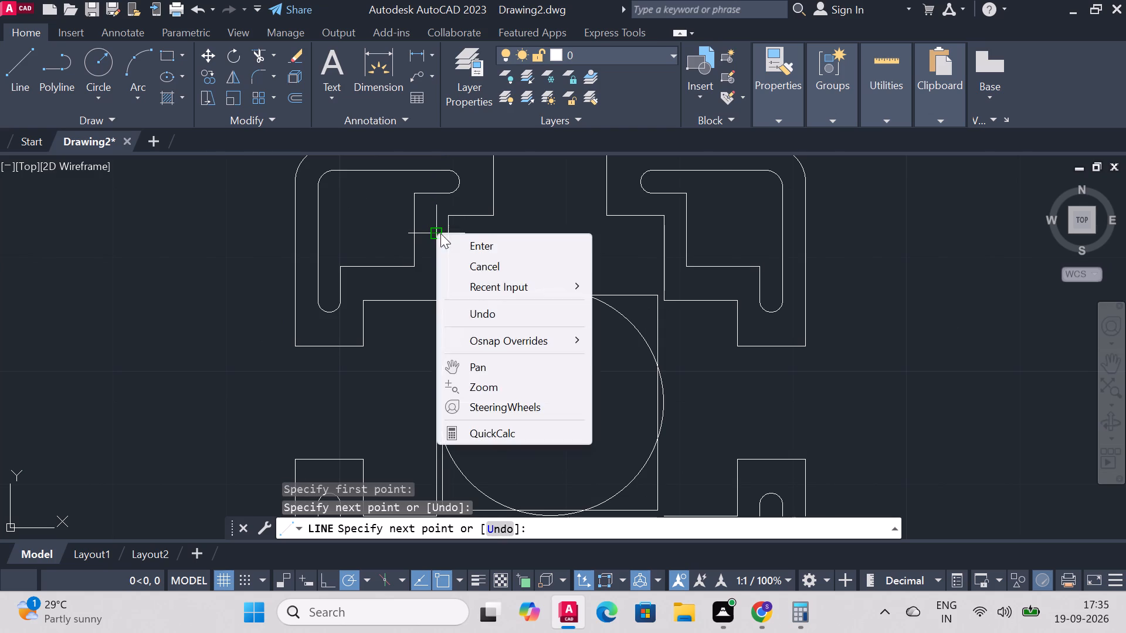
left_click(501, 240)
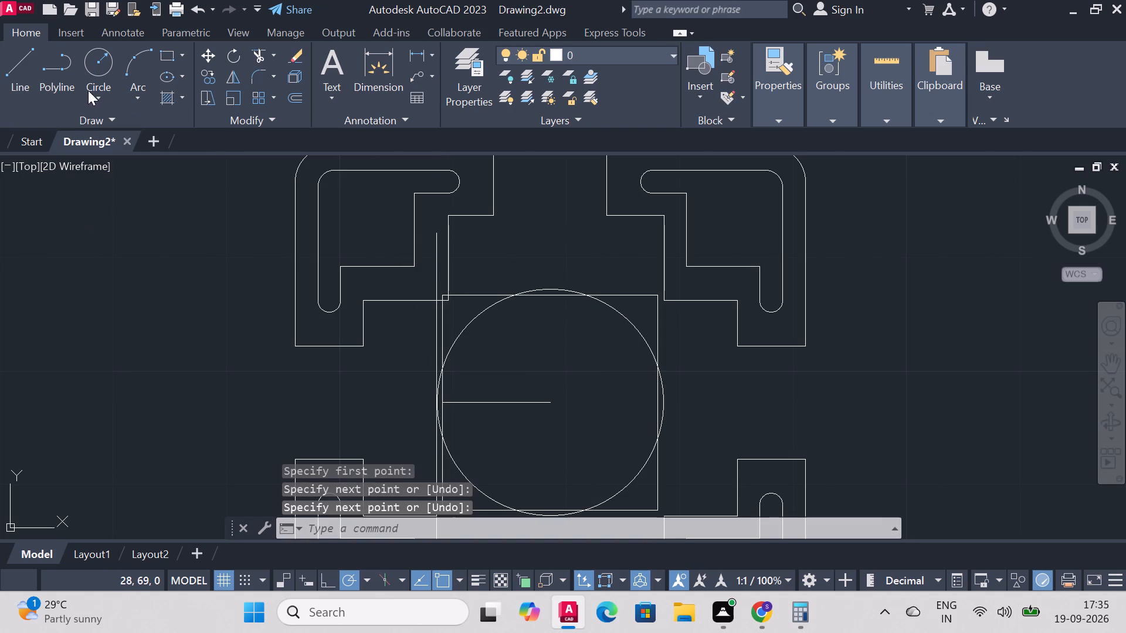
Trim the overlapping segments where the upper-left bracket's inner corner crosses the square's upper-left corner.
left_click(258, 55)
scroll(388, 220, "up", 3)
scroll(597, 330, "down", 4)
scroll(645, 392, "up", 2)
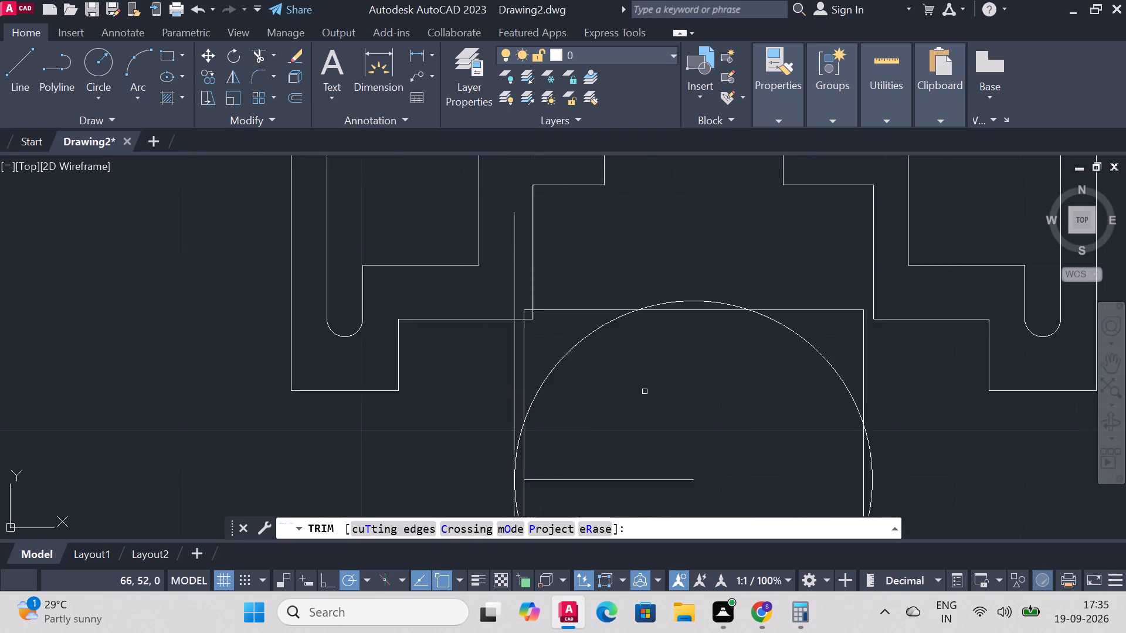
scroll(645, 392, "up", 1)
left_click(463, 276)
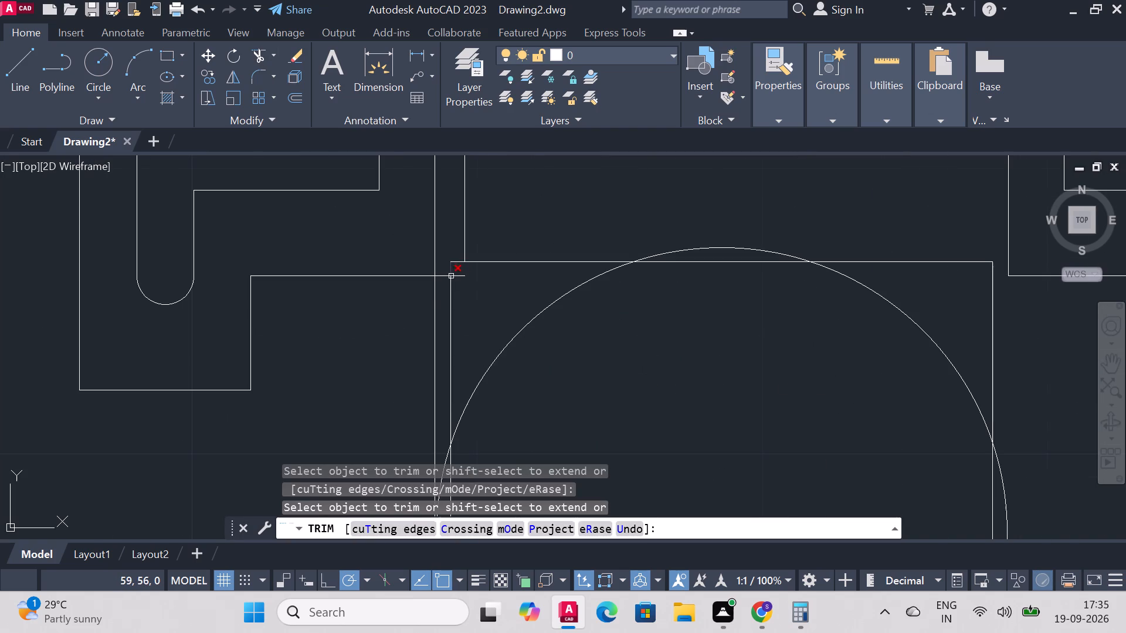
left_click(449, 276)
left_click(447, 276)
left_click(461, 276)
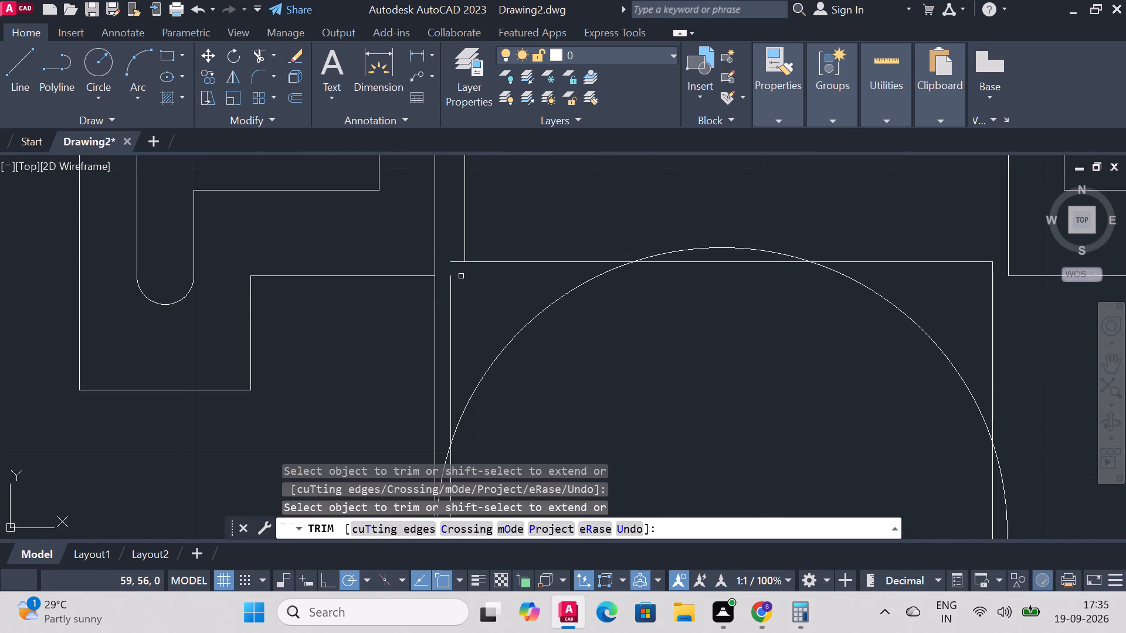
left_click(466, 246)
key("Escape")
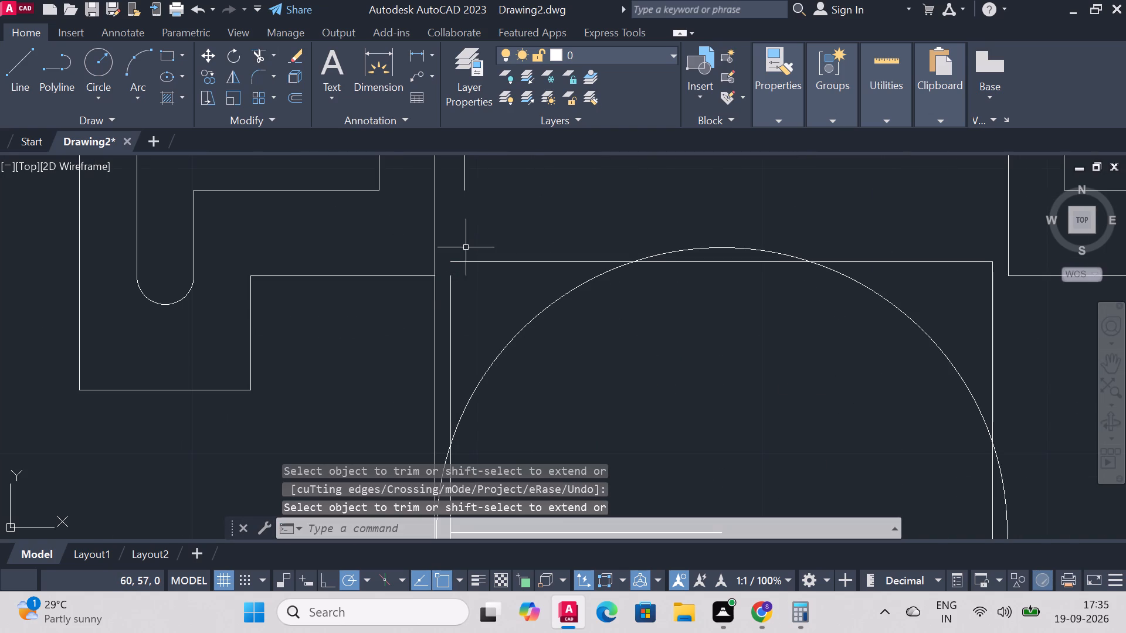
Draw a short line closing the gap between the square's left side and its upper-left corner.
left_click(18, 55)
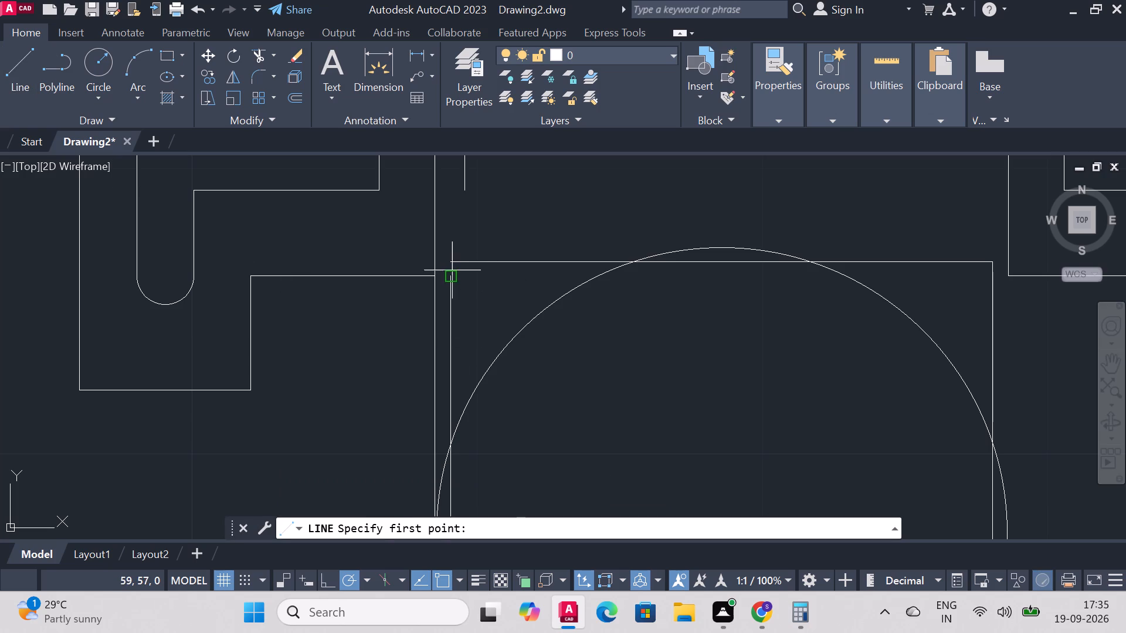
left_click(452, 277)
left_click(452, 263)
right_click(452, 263)
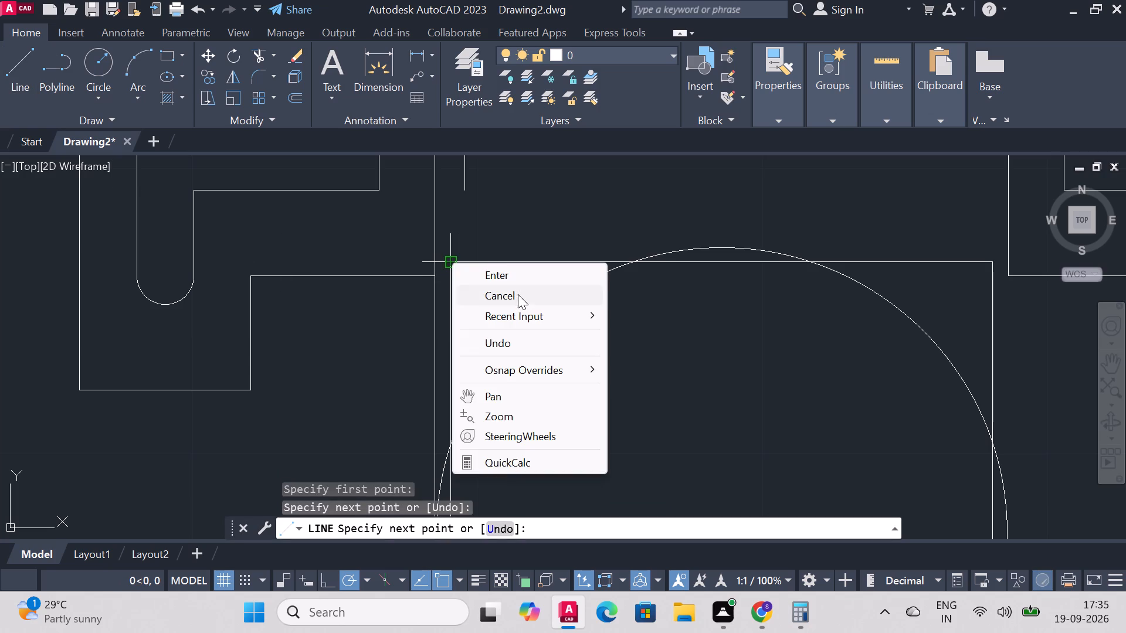
left_click(518, 275)
Extend the new vertical line upward with a line about 2 units long, past the upper-left bracket's upper step.
scroll(497, 233, "down", 3)
scroll(511, 195, "up", 4)
scroll(511, 193, "down", 5)
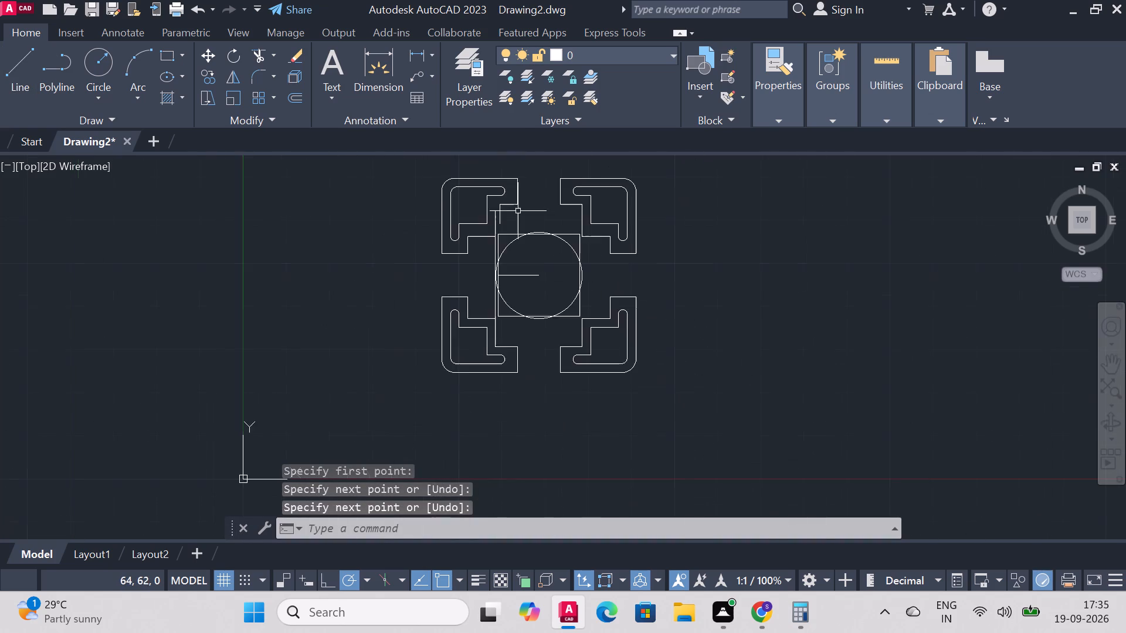
scroll(500, 173, "up", 3)
left_click(18, 59)
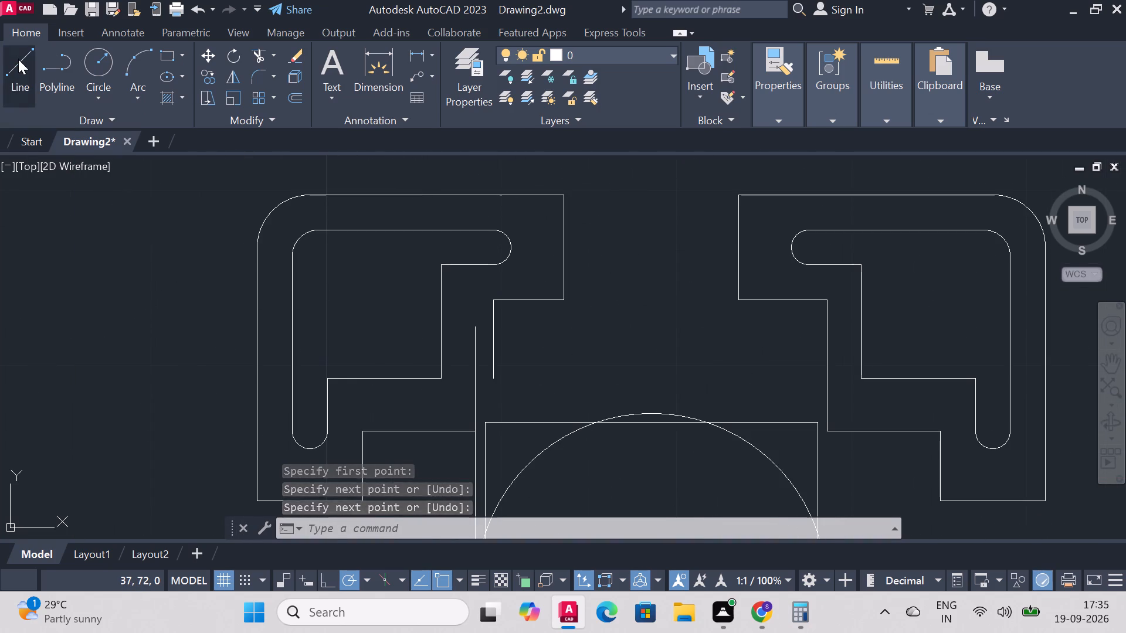
left_click(473, 325)
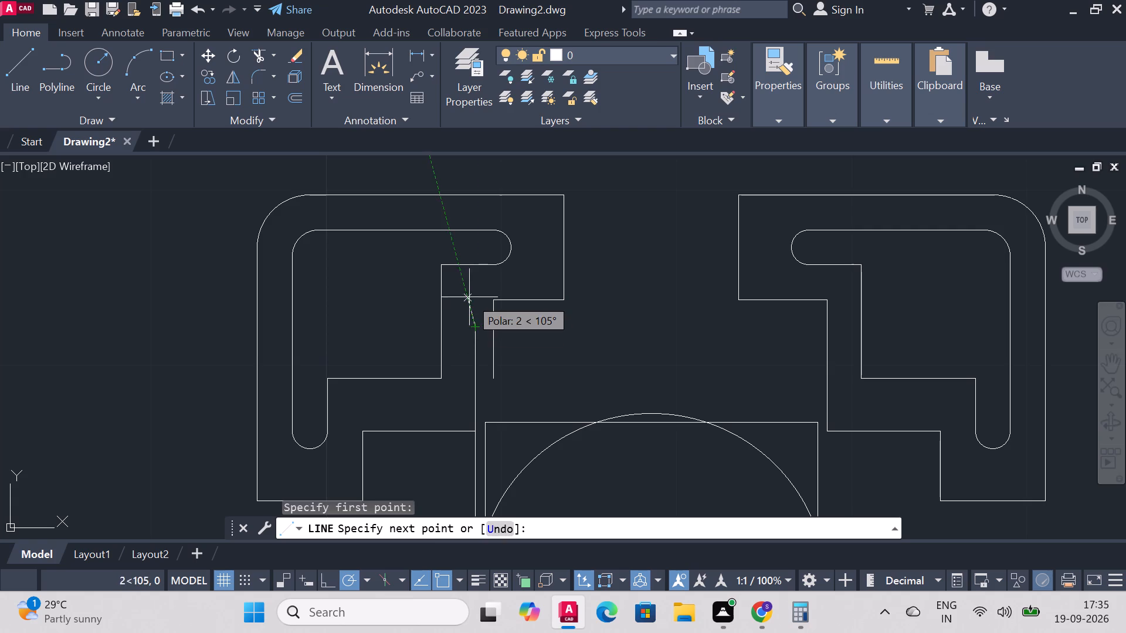
left_click(476, 291)
right_click(477, 291)
left_click(530, 300)
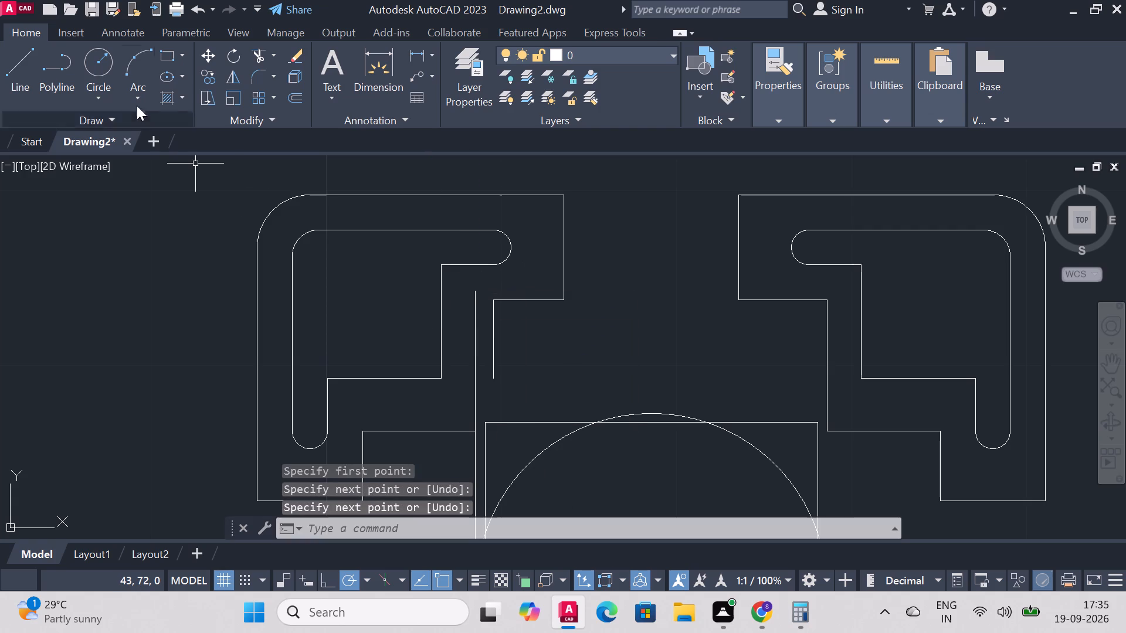
Draw a horizontal line from the upper-left bracket's upper step corner left to the new vertical line.
left_click(20, 78)
left_click(496, 302)
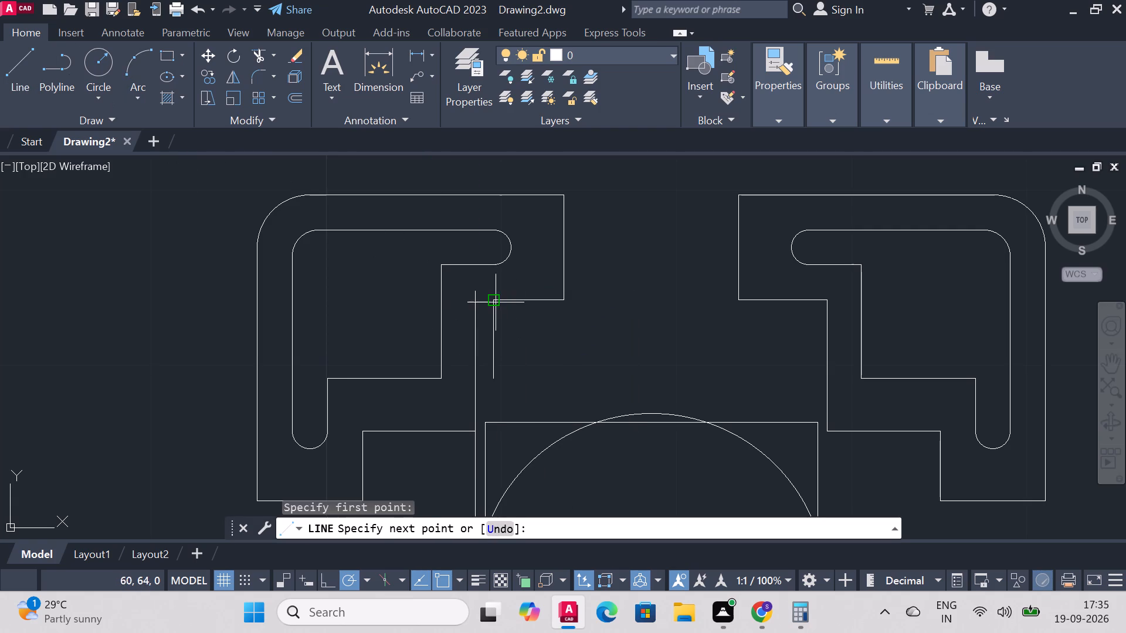
left_click(472, 302)
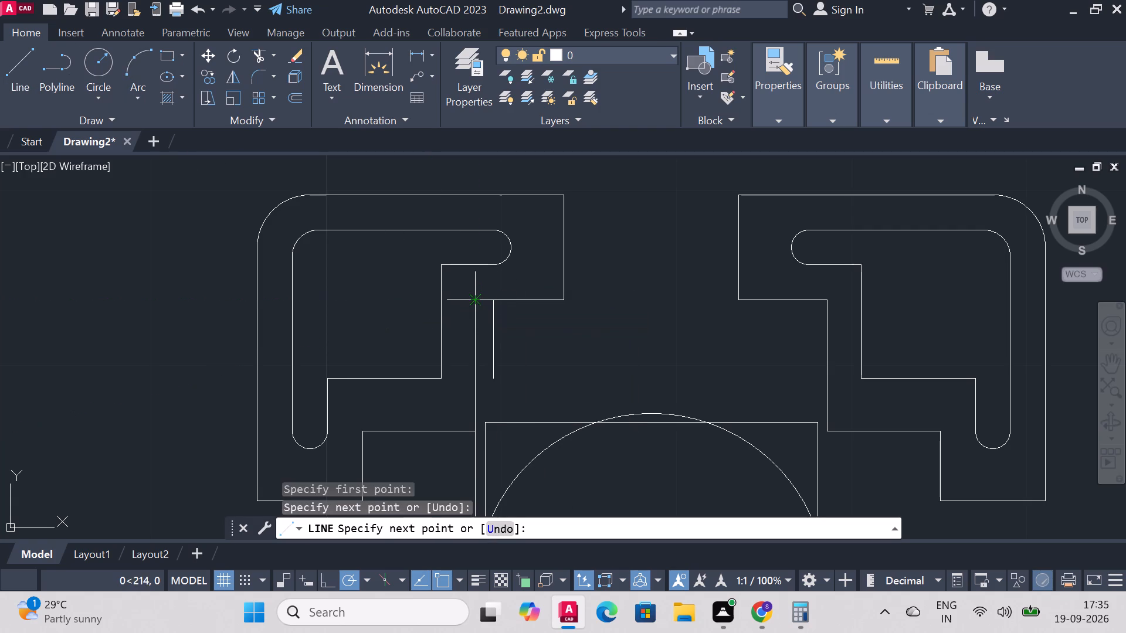
right_click(472, 302)
left_click(521, 309)
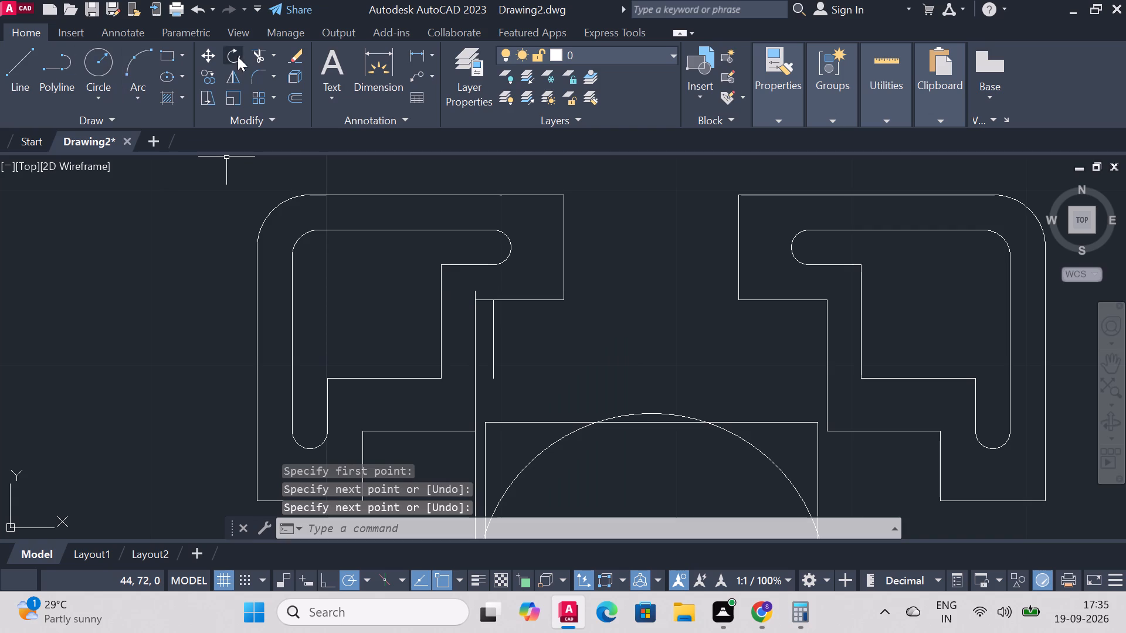
Trim away the bracket's old inner vertical segment and the new vertical line's overhang above the upper step.
left_click(259, 61)
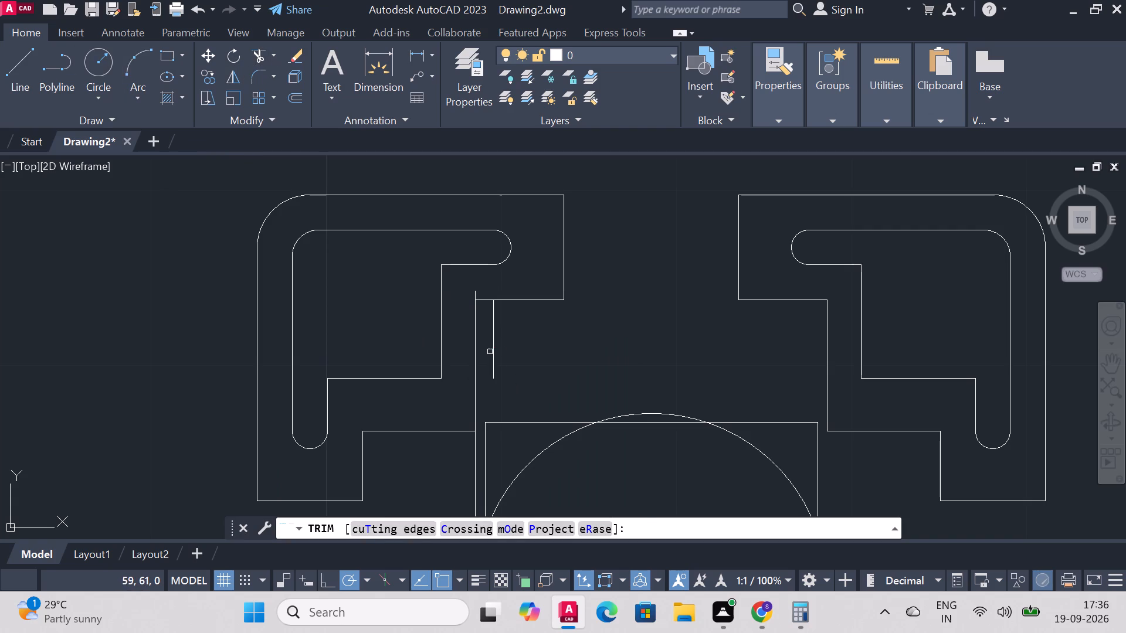
left_click(496, 352)
left_click(476, 292)
Examine the centre square, circle and vertical line between the left brackets for remaining segments to trim.
scroll(584, 352, "down", 1)
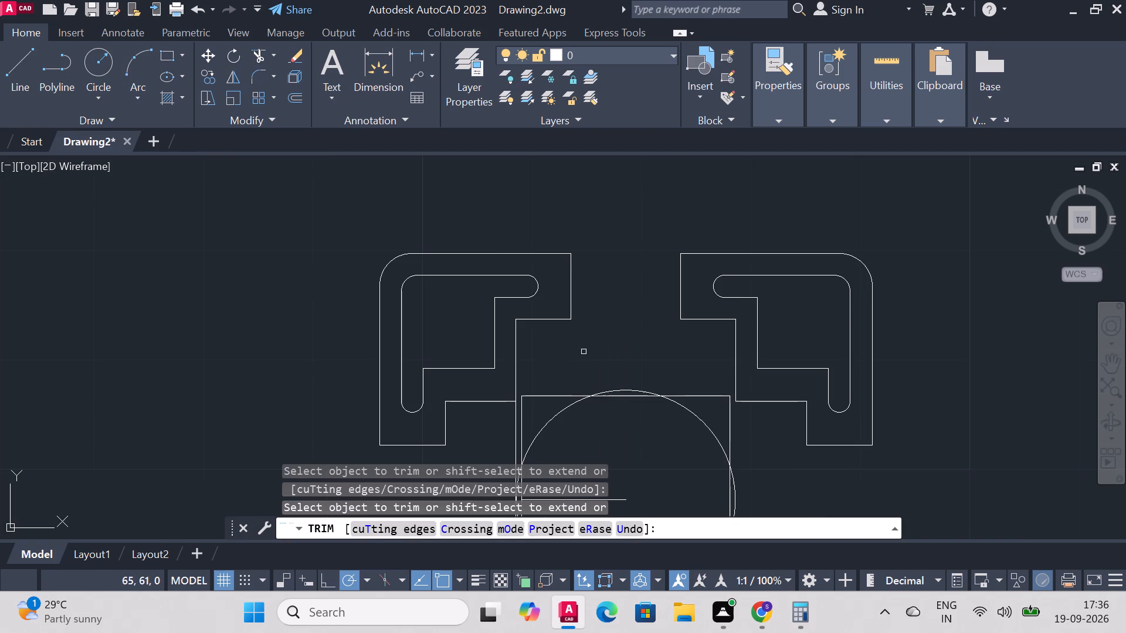
scroll(567, 361, "down", 2)
scroll(596, 426, "up", 2)
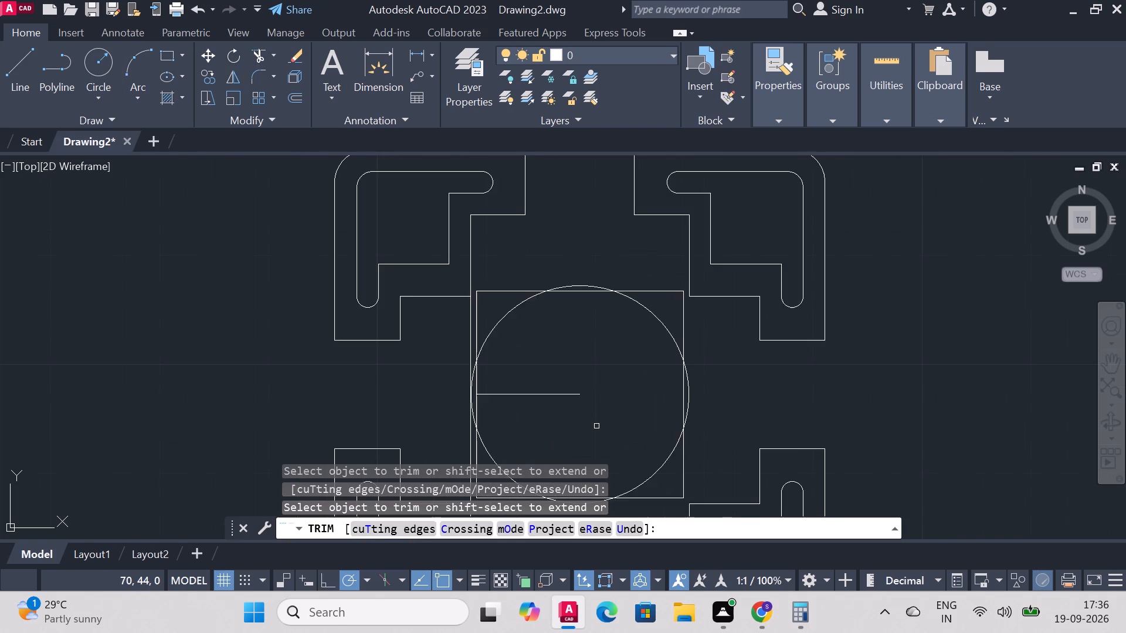
scroll(596, 426, "up", 1)
scroll(469, 321, "down", 4)
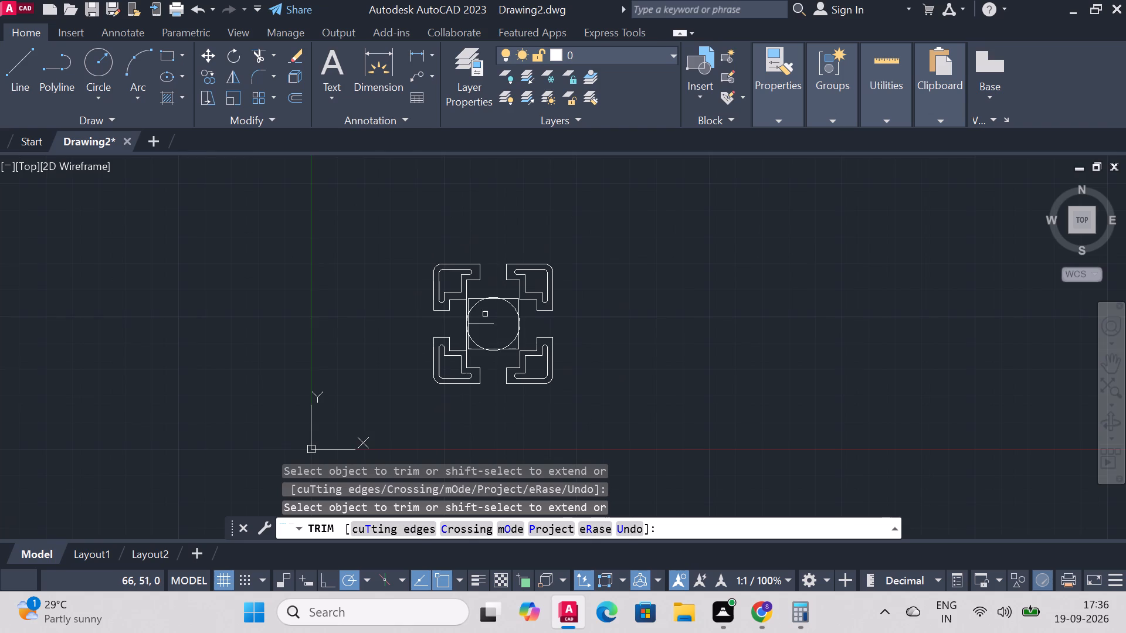
scroll(484, 318, "up", 3)
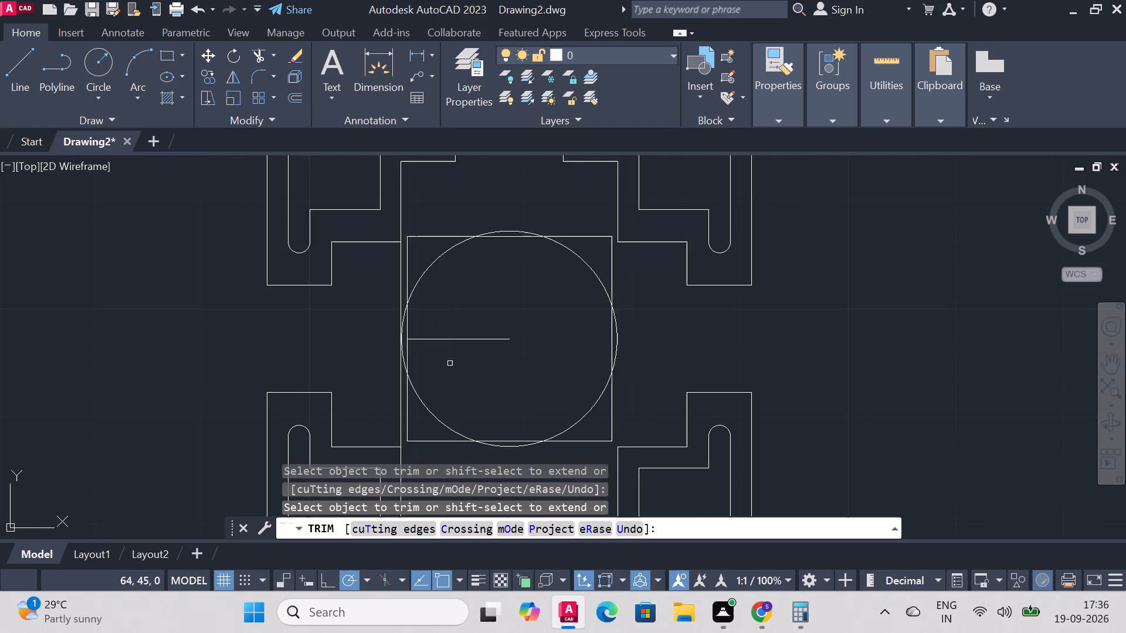
Examine the four brackets around the centre circle and square for inner steps that still need correcting.
scroll(382, 319, "down", 1)
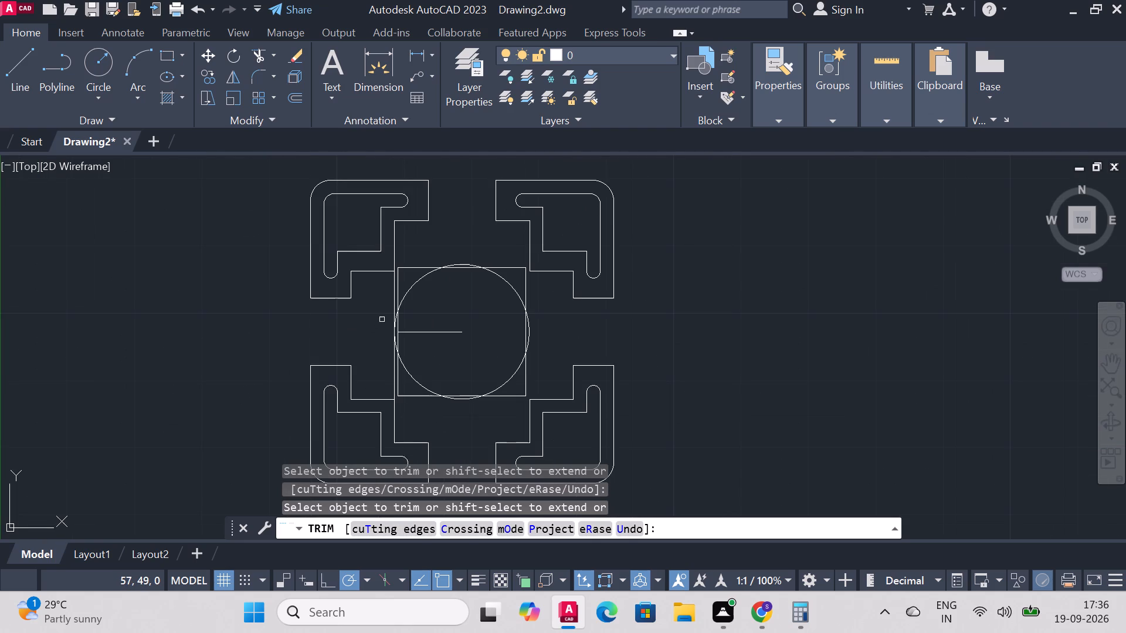
scroll(382, 319, "down", 1)
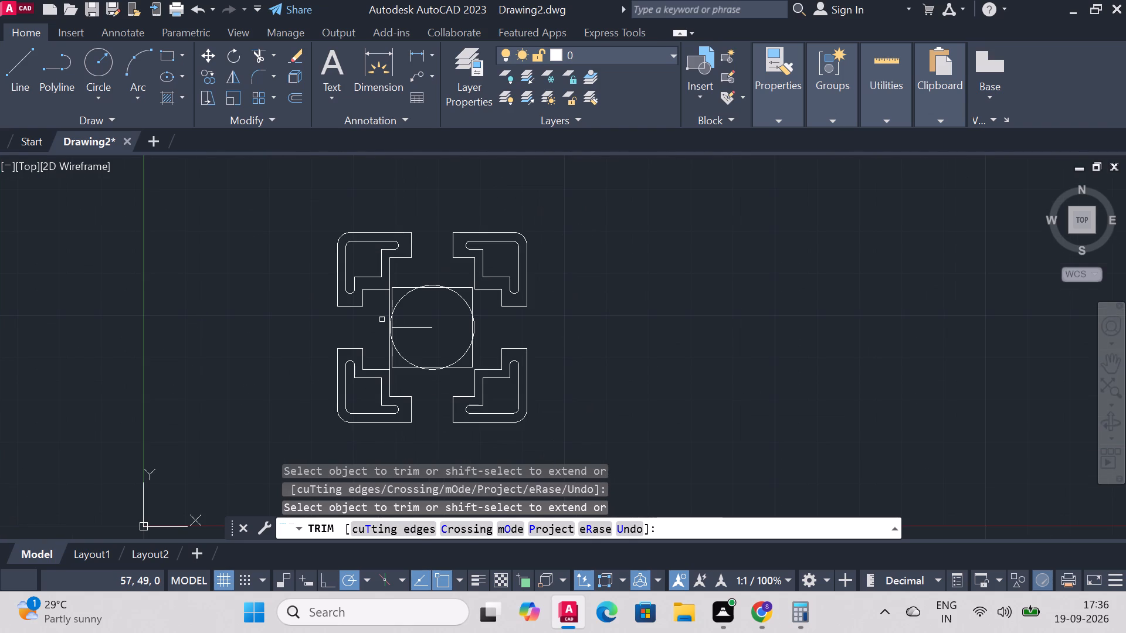
scroll(382, 319, "up", 2)
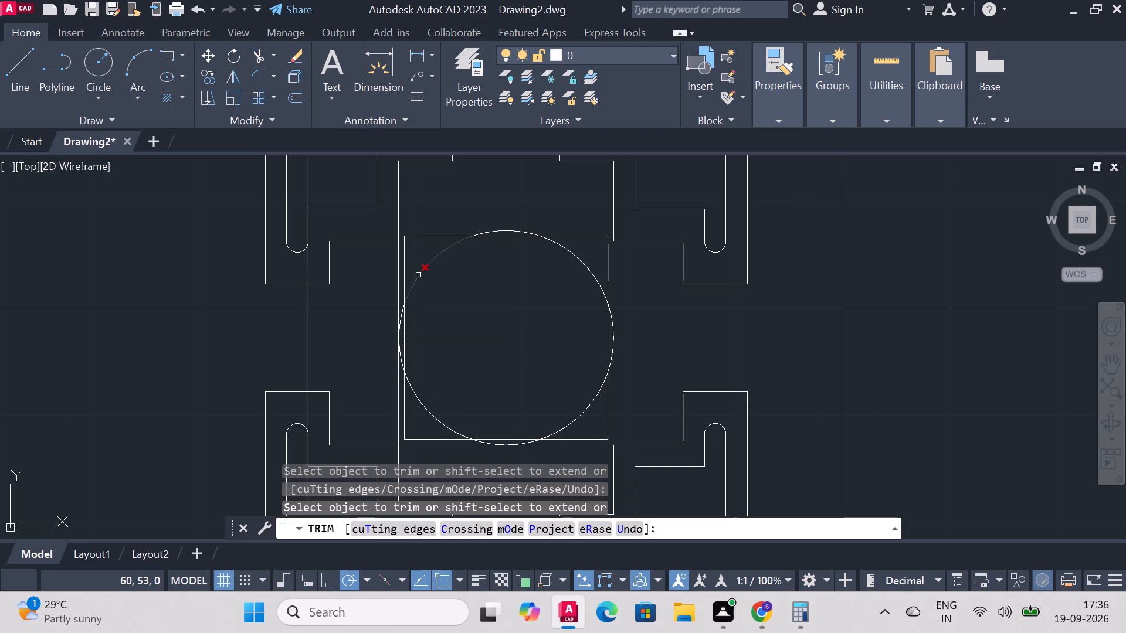
right_click(113, 331)
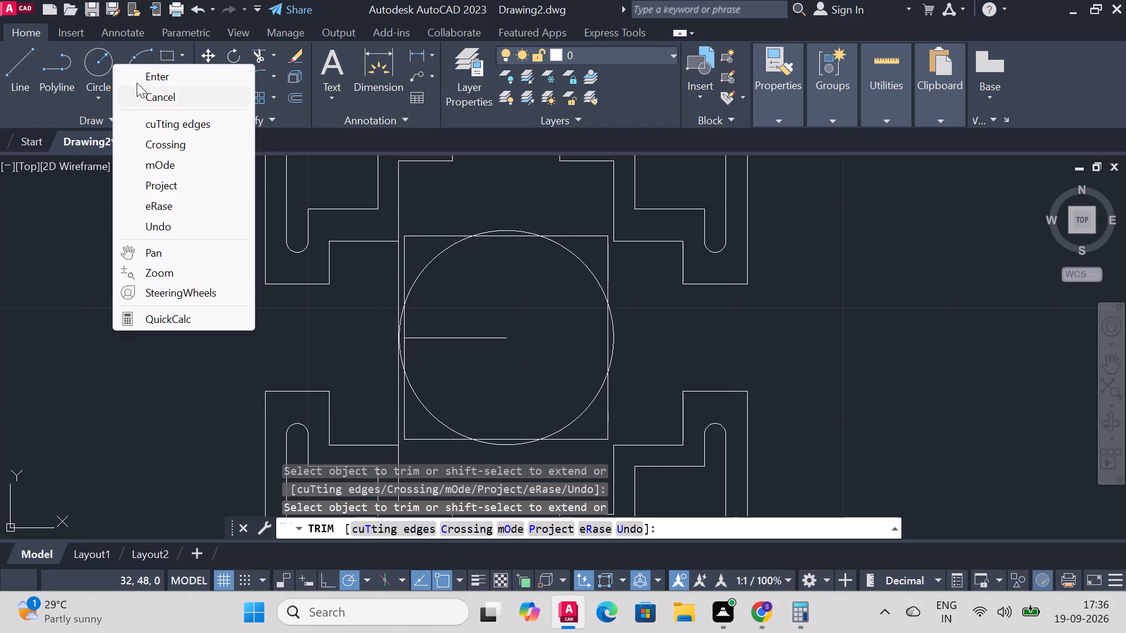
left_click(153, 78)
scroll(548, 353, "down", 2)
scroll(564, 473, "up", 1)
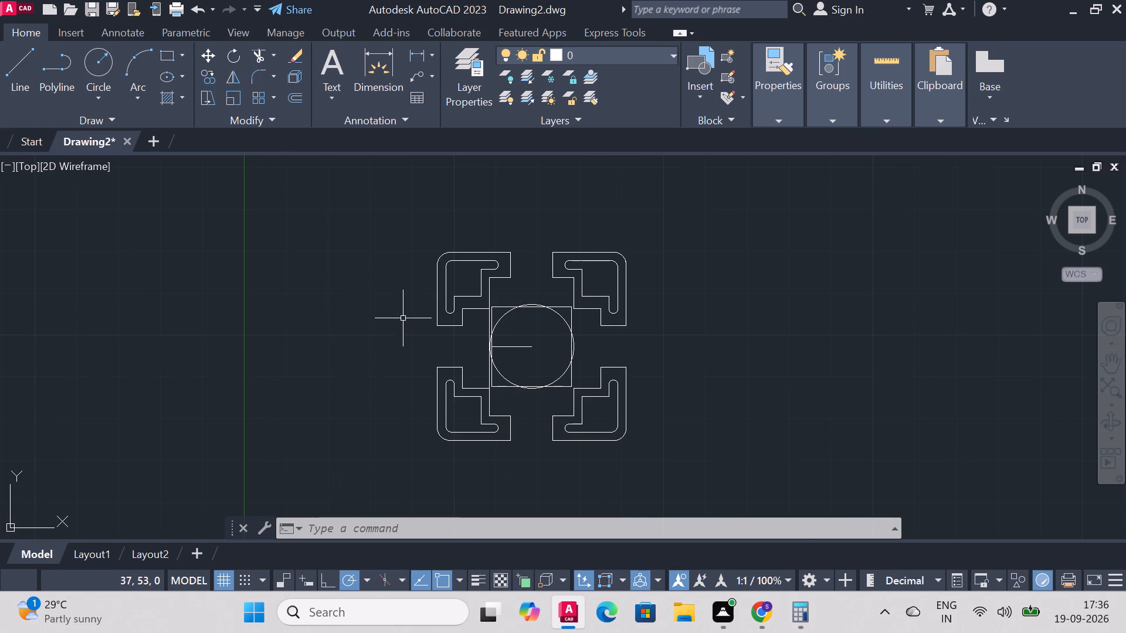
scroll(420, 295, "up", 2)
scroll(540, 300, "down", 3)
scroll(540, 306, "up", 2)
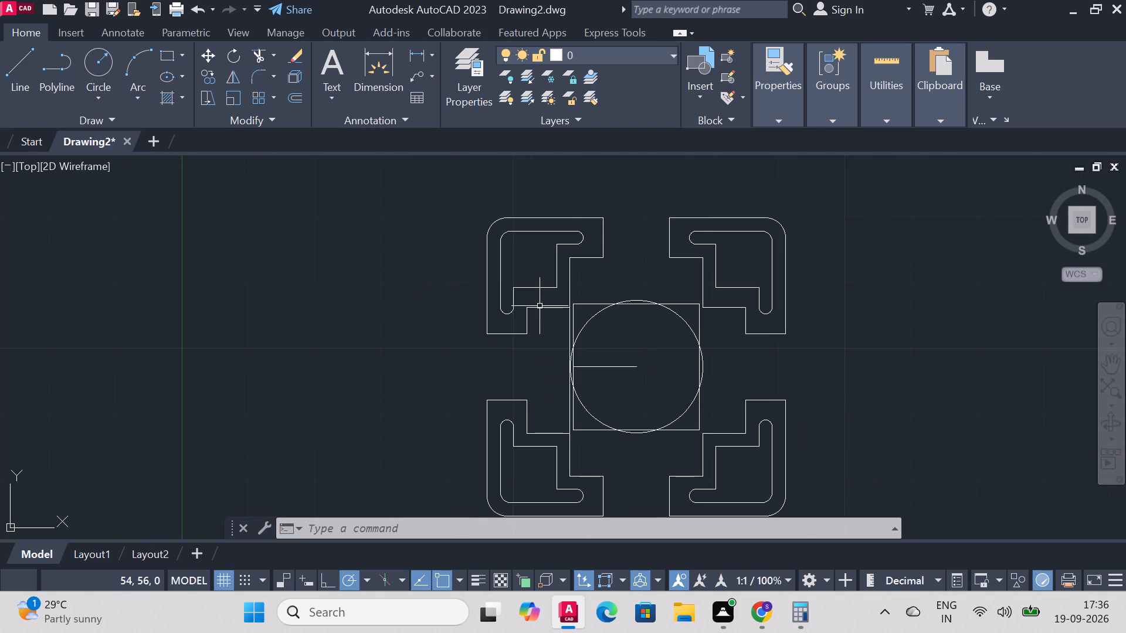
scroll(552, 329, "up", 1)
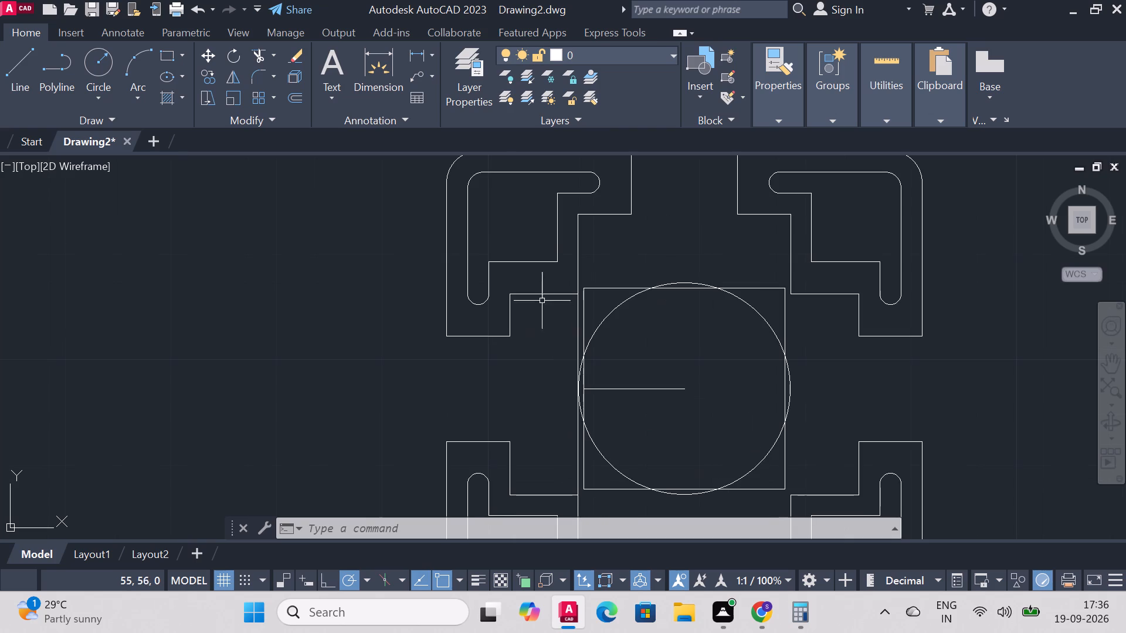
scroll(452, 341, "down", 1)
scroll(533, 396, "up", 1)
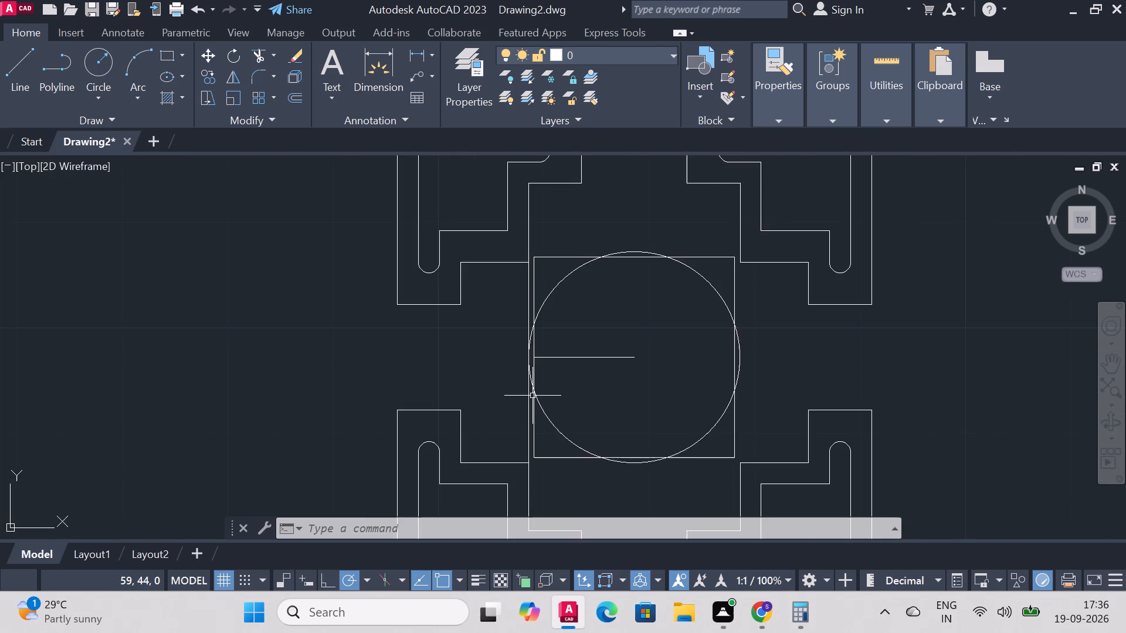
scroll(533, 396, "down", 2)
scroll(533, 396, "up", 2)
scroll(533, 396, "down", 1)
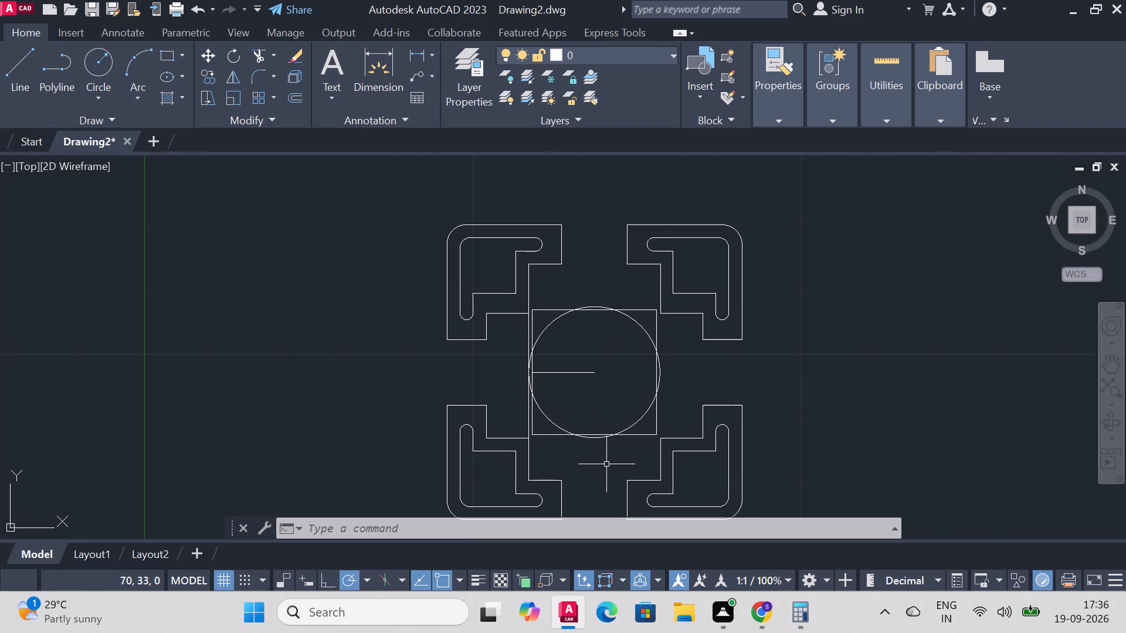
scroll(540, 254, "up", 1)
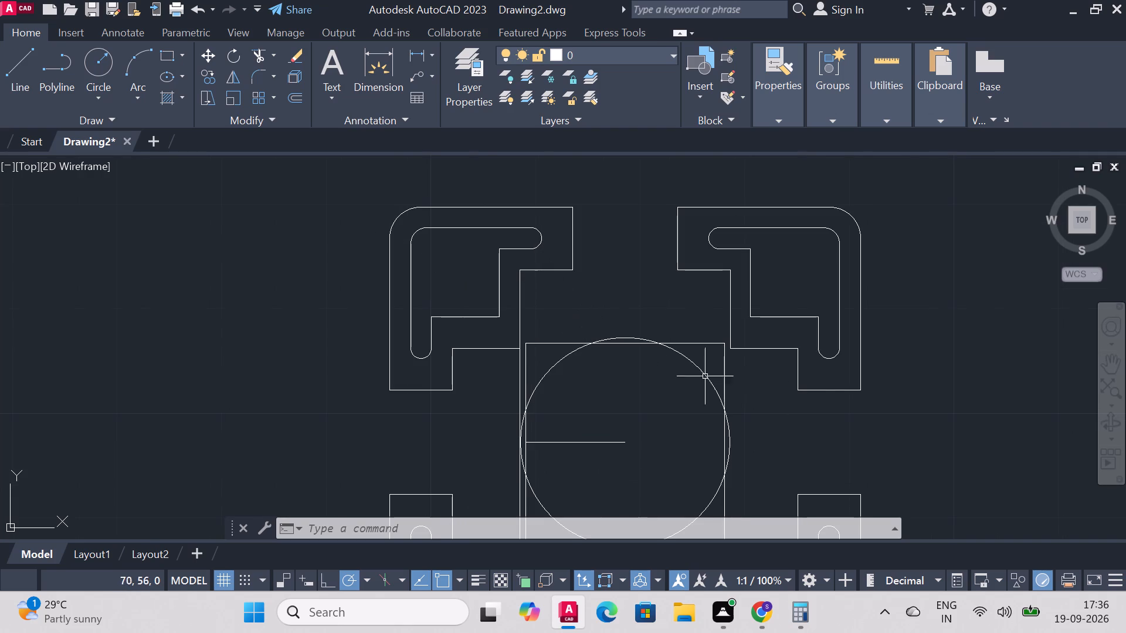
scroll(836, 416, "down", 2)
scroll(855, 441, "up", 2)
scroll(855, 441, "down", 3)
scroll(866, 481, "up", 2)
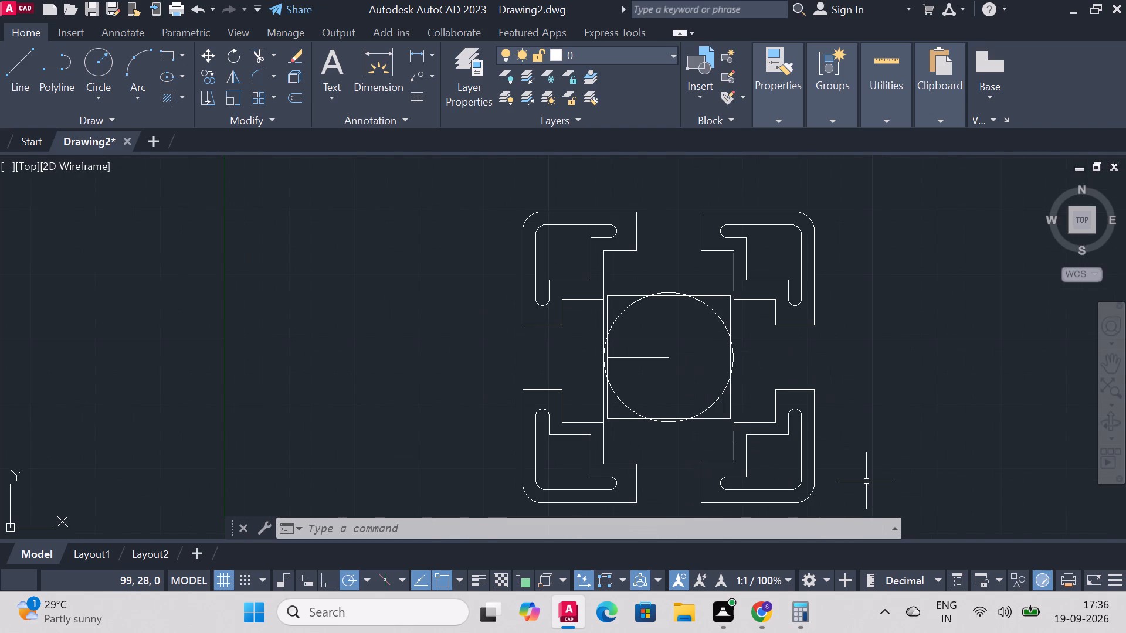
scroll(866, 481, "up", 1)
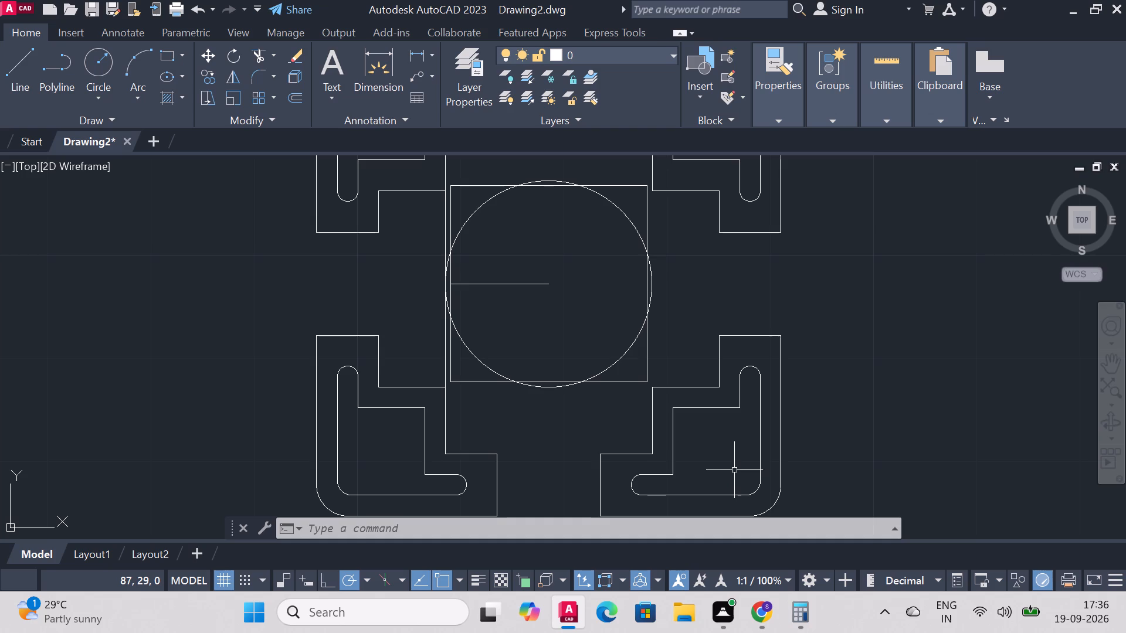
scroll(685, 213, "down", 1)
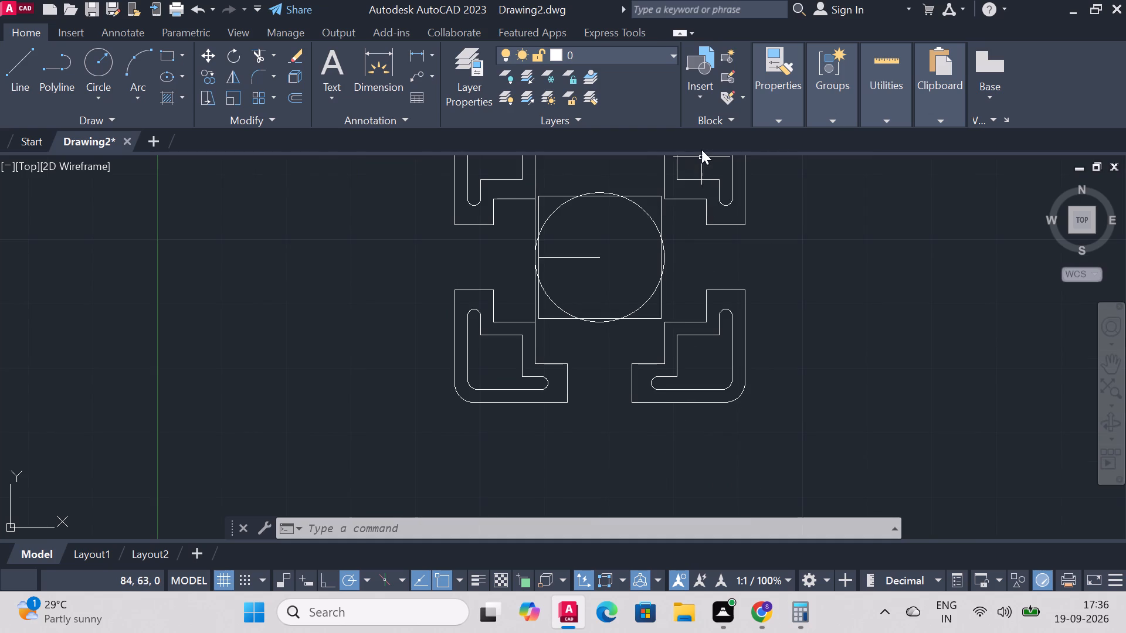
scroll(701, 149, "down", 1)
scroll(698, 205, "down", 2)
scroll(698, 167, "up", 3)
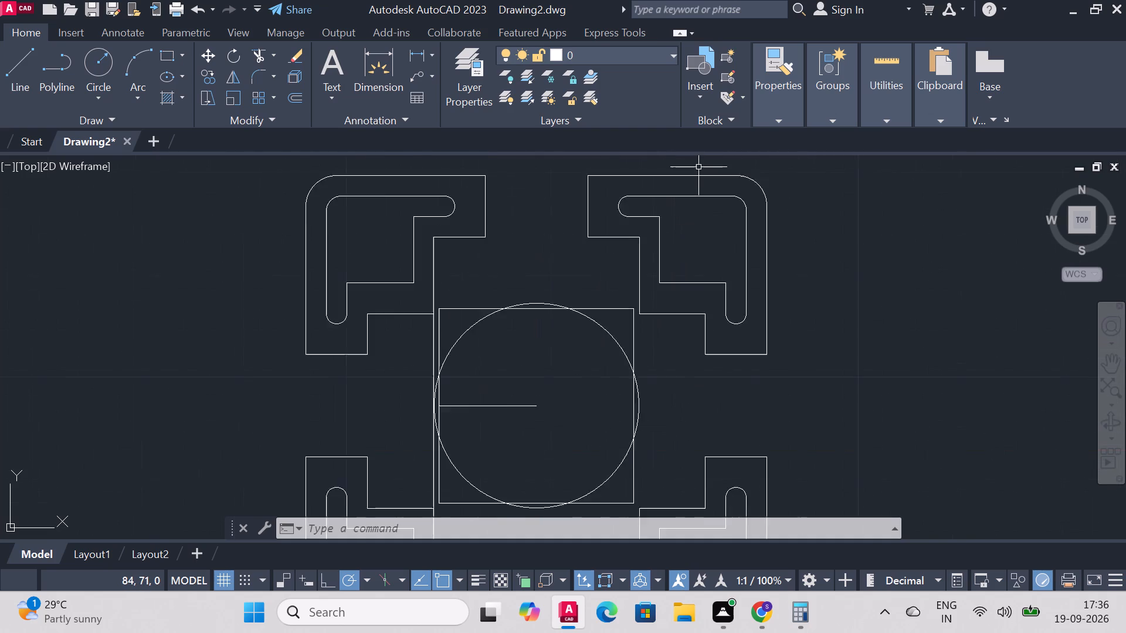
scroll(698, 167, "up", 1)
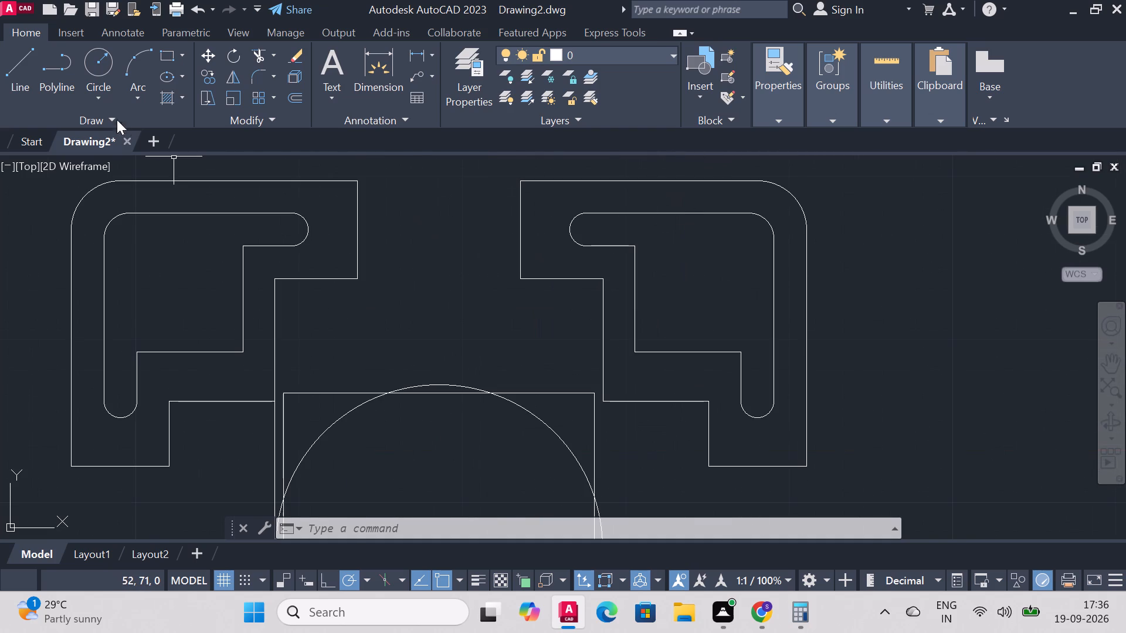
Draw a line from the circle's centre up to its top point and horizontally right to the upper-right bracket's slot edge.
left_click(23, 57)
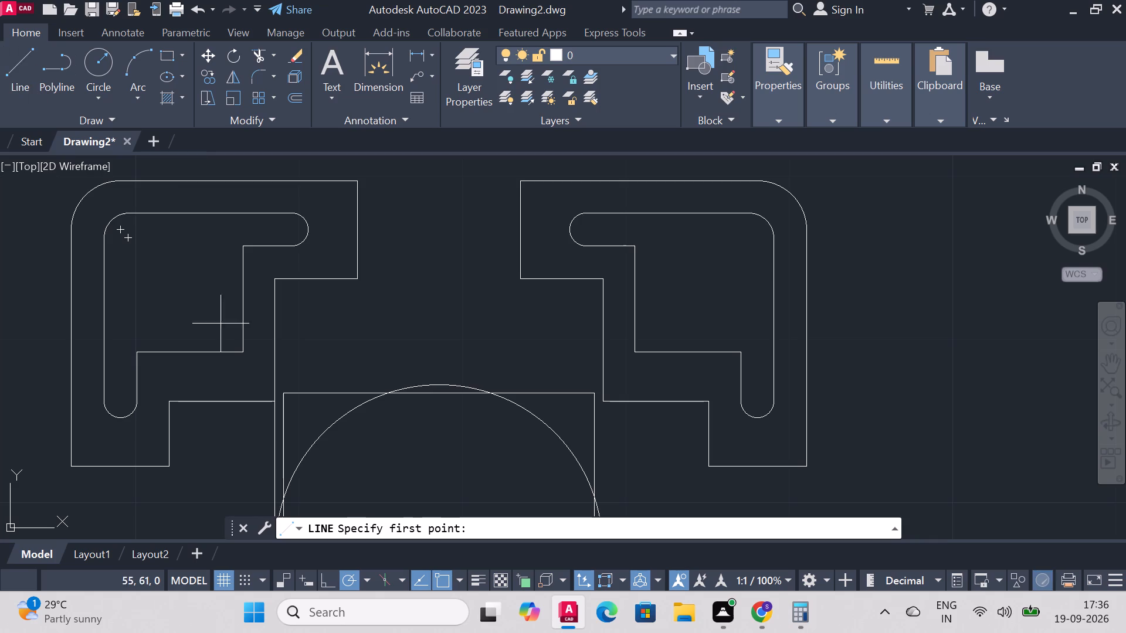
scroll(517, 382, "down", 3)
scroll(503, 413, "up", 2)
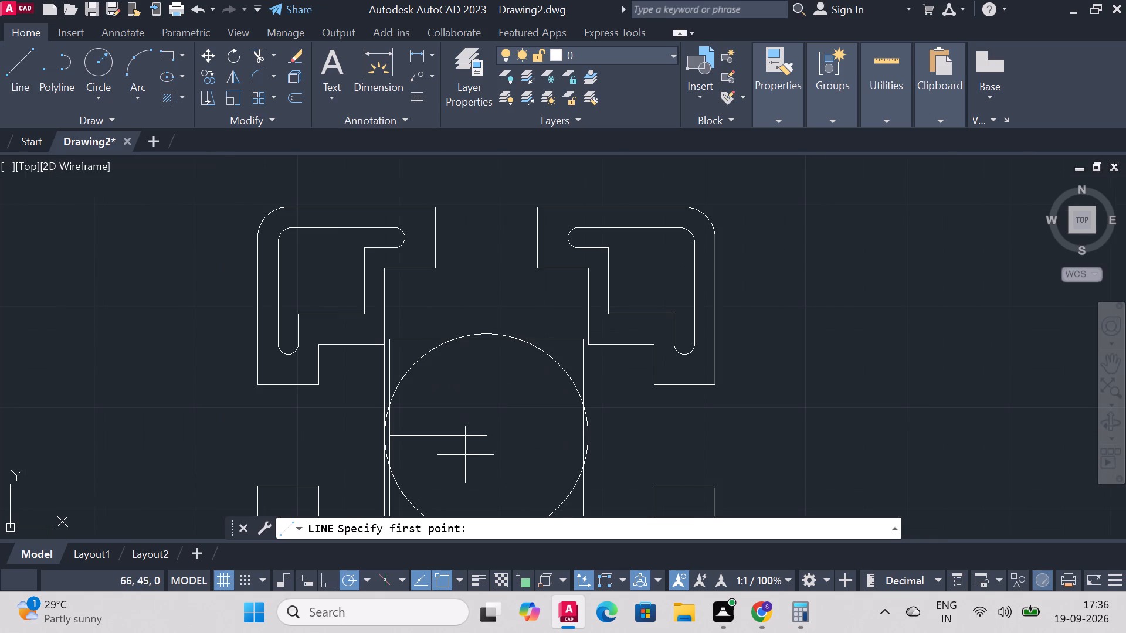
left_click(486, 433)
left_click(486, 331)
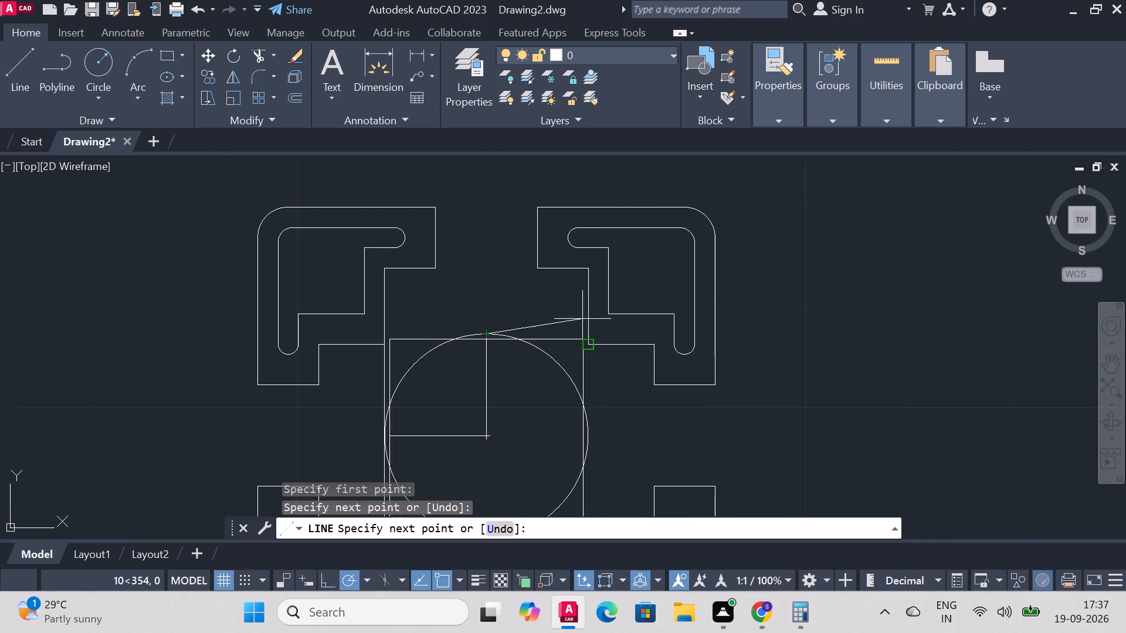
left_click(674, 333)
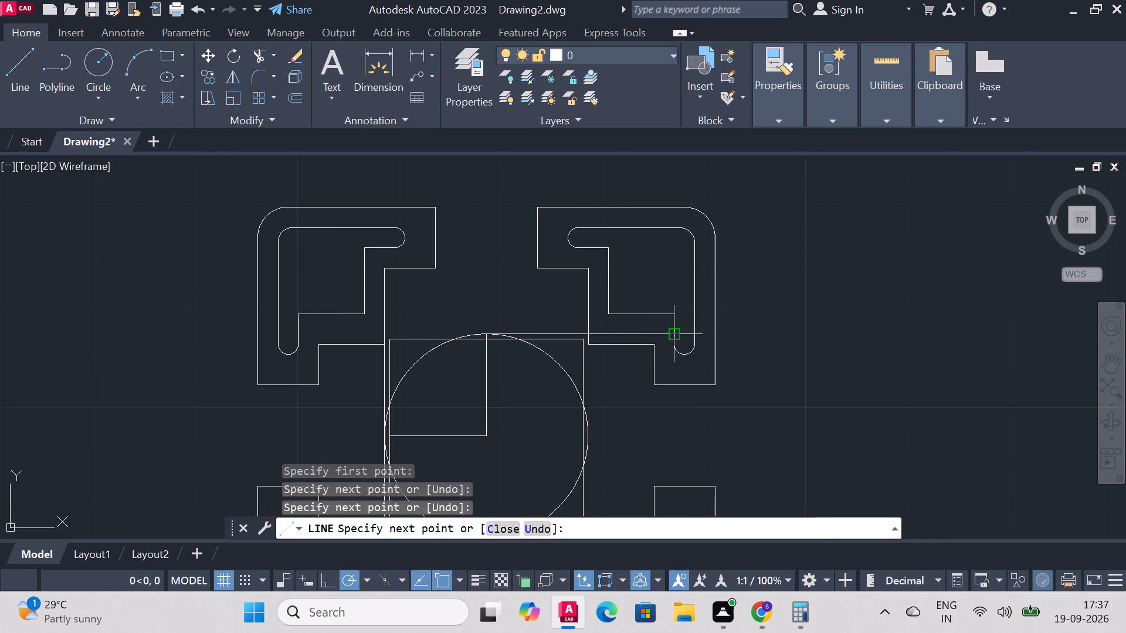
right_click(670, 335)
left_click(721, 349)
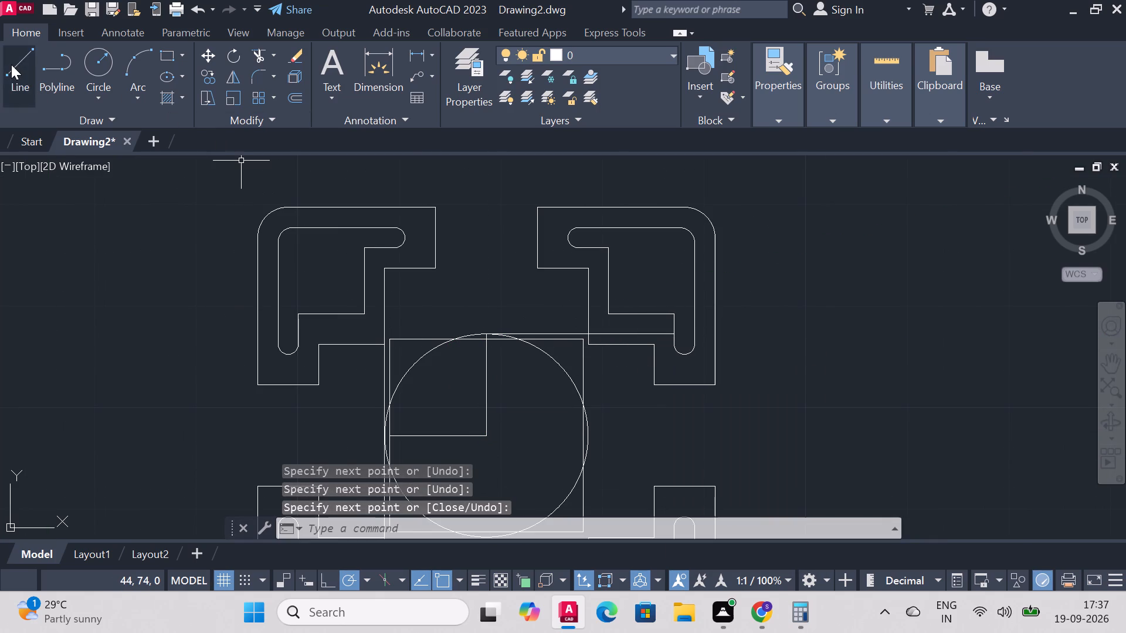
Draw a horizontal line from the circle's top point left to the upper-left bracket's slot edge.
left_click(11, 63)
scroll(507, 326, "up", 2)
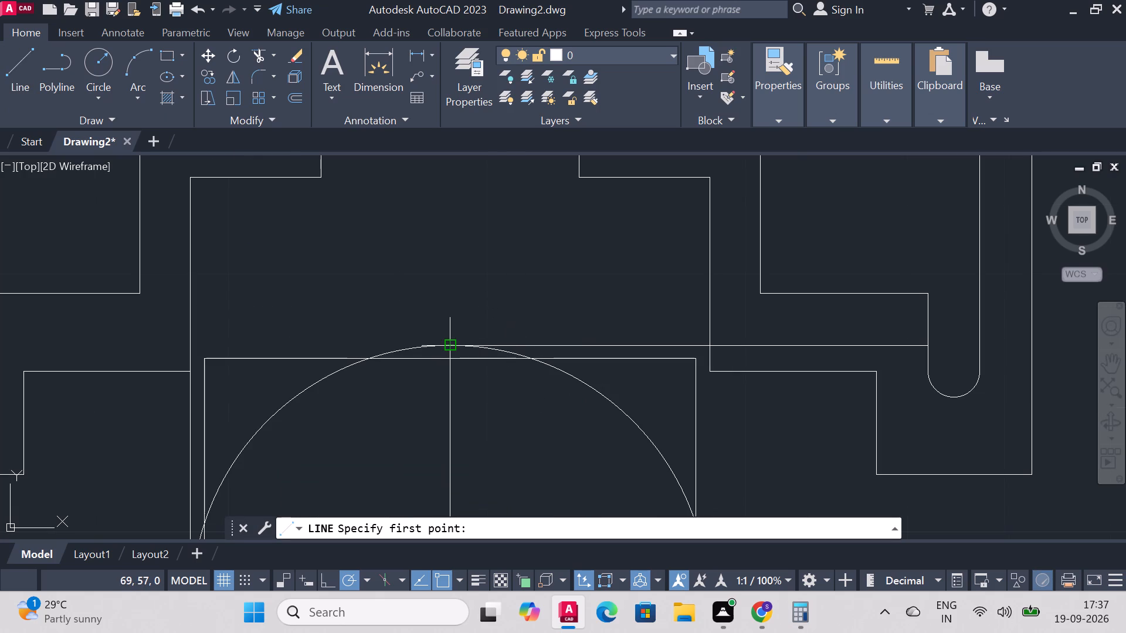
scroll(462, 346, "down", 2)
scroll(381, 454, "up", 2)
scroll(382, 454, "down", 2)
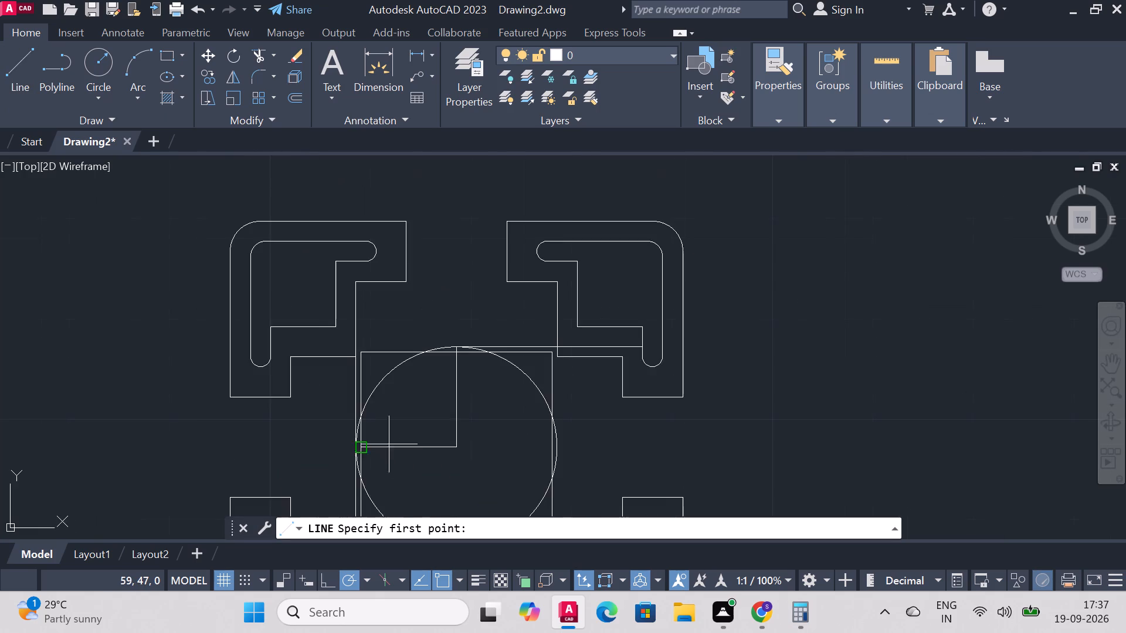
scroll(413, 368, "up", 2)
left_click(525, 313)
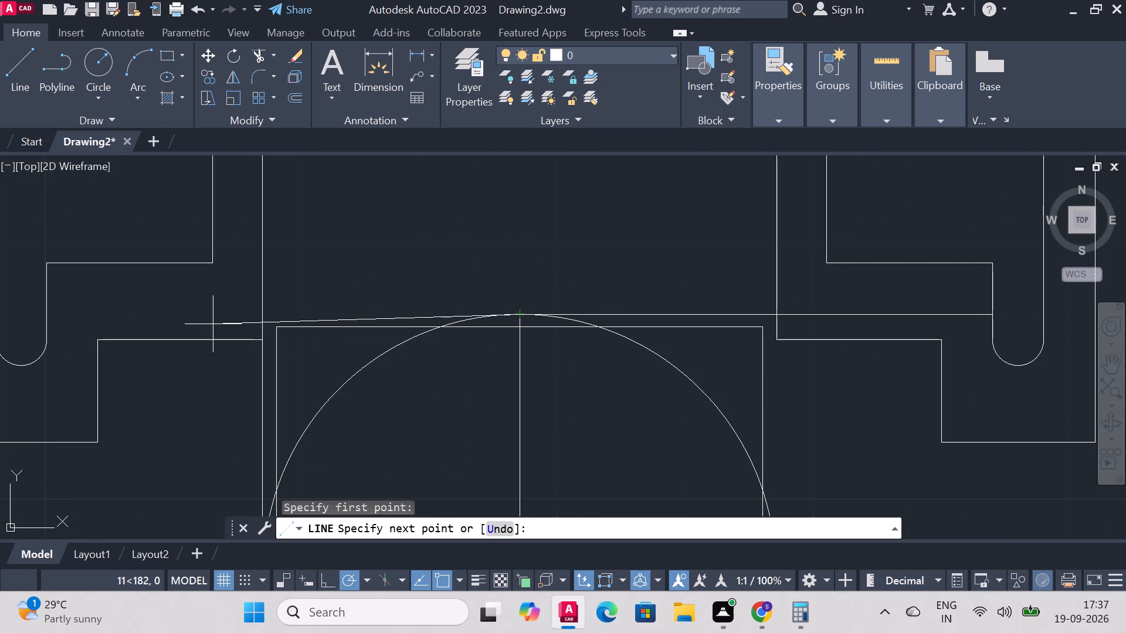
scroll(162, 319, "down", 2)
left_click(121, 316)
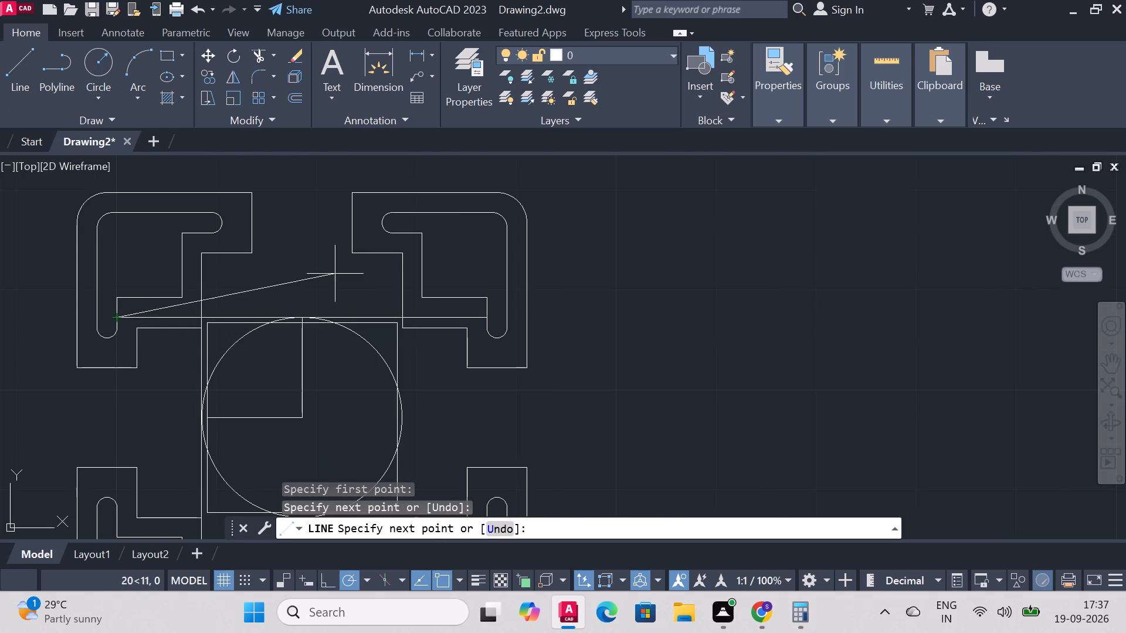
right_click(562, 316)
left_click(609, 331)
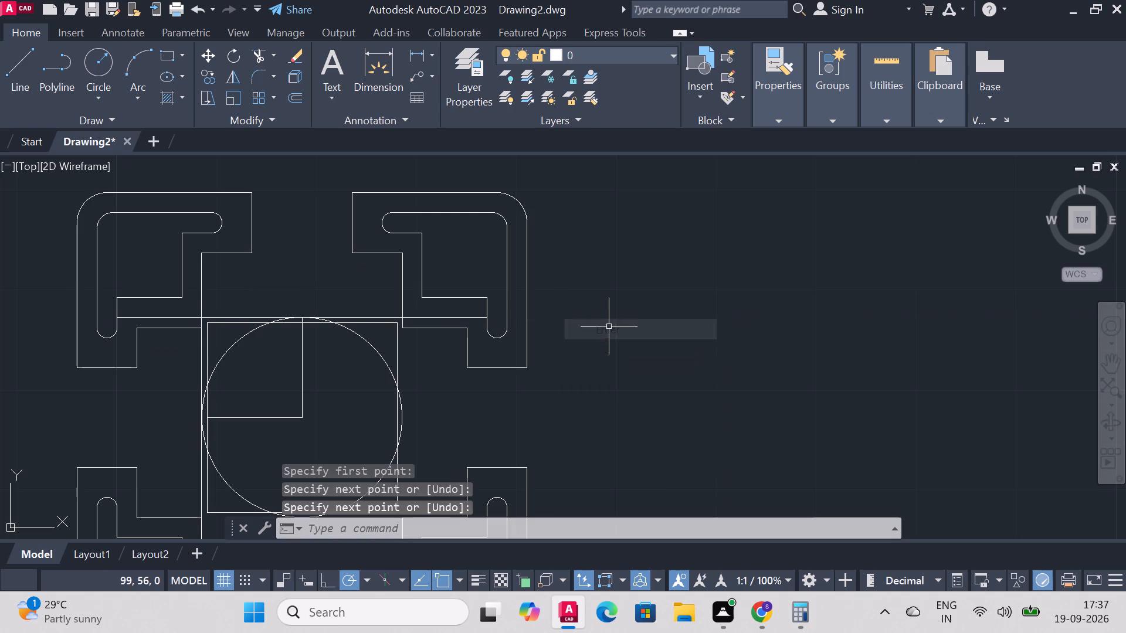
Draw a vertical line about 1 unit long from the upper-right bracket's outer lower-step corner up to the new horizontal line.
left_click(23, 68)
scroll(466, 255, "up", 2)
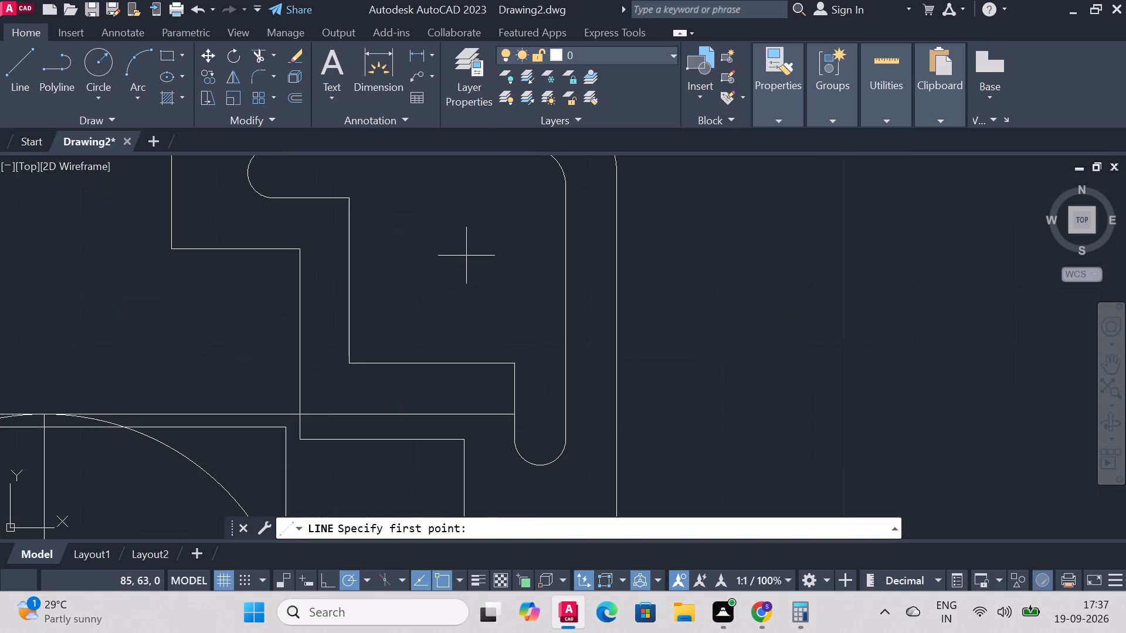
left_click(469, 440)
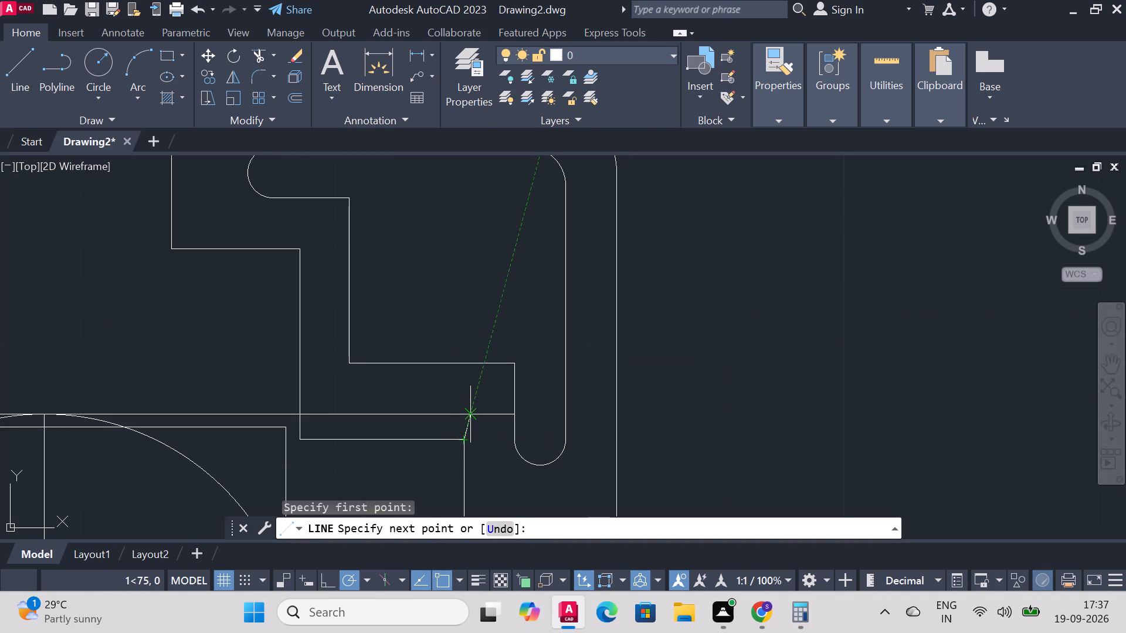
left_click(464, 413)
right_click(464, 413)
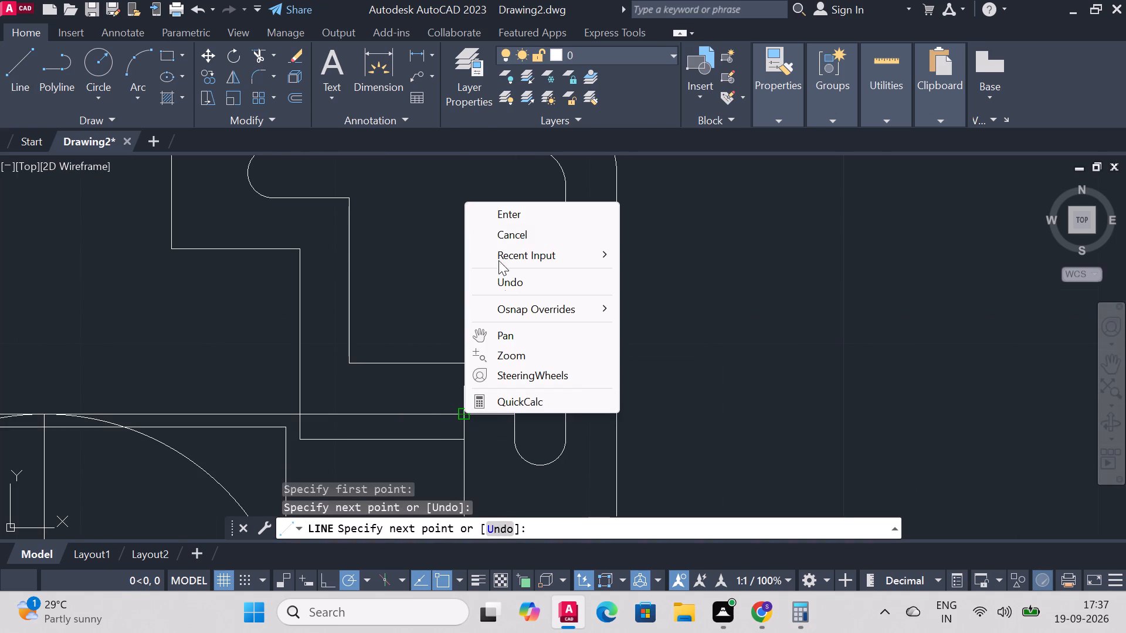
left_click(498, 211)
Draw a vertical line about 1 unit long from the upper-left bracket's outer lower-step corner up to the new horizontal line.
scroll(19, 377, "down", 3)
scroll(367, 380, "down", 3)
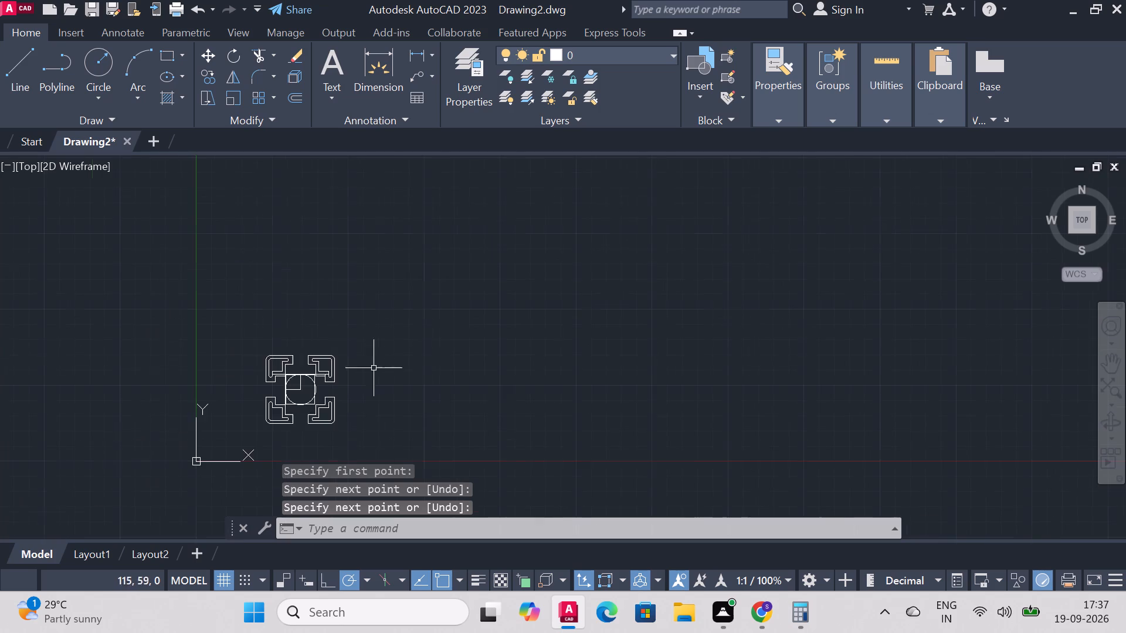
scroll(194, 402, "up", 3)
scroll(464, 242, "up", 2)
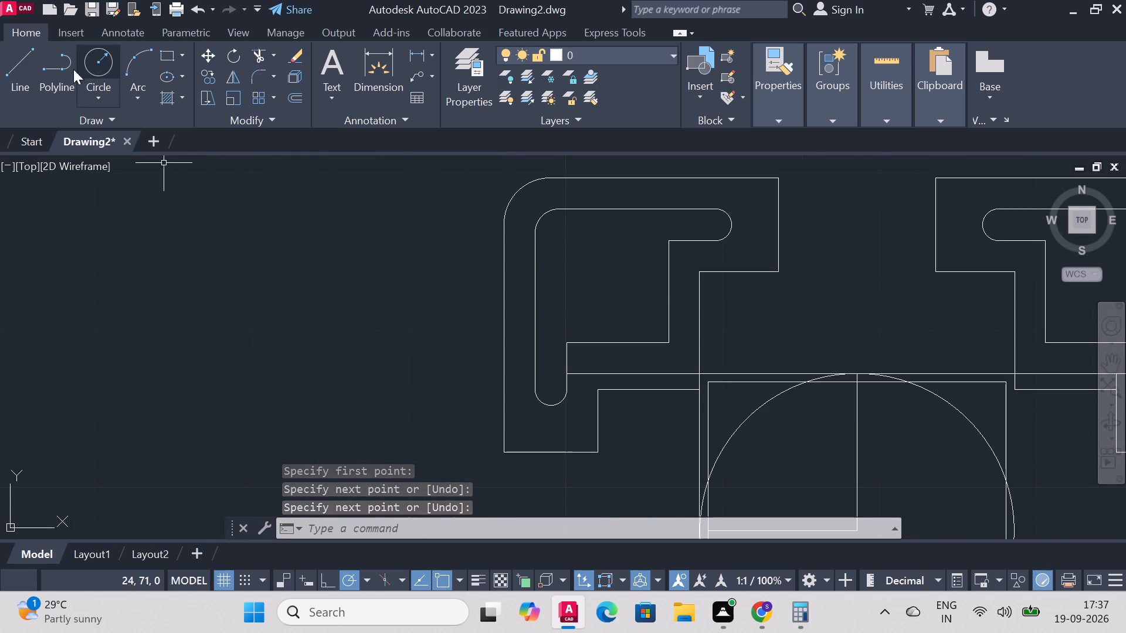
left_click(19, 57)
left_click(599, 388)
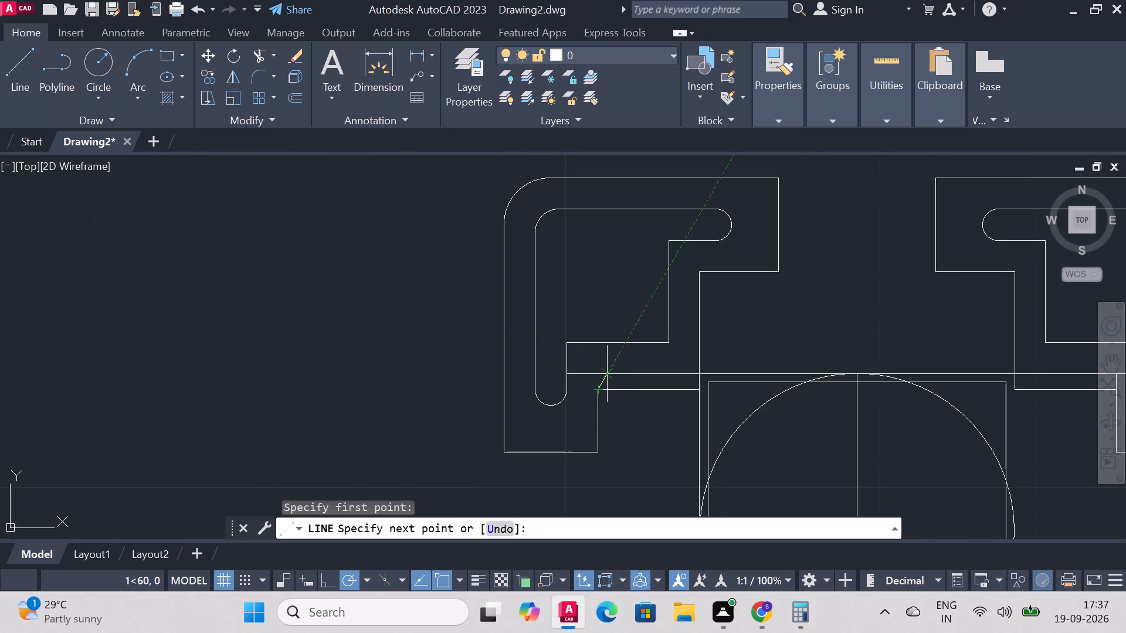
left_click(599, 370)
right_click(599, 371)
left_click(653, 375)
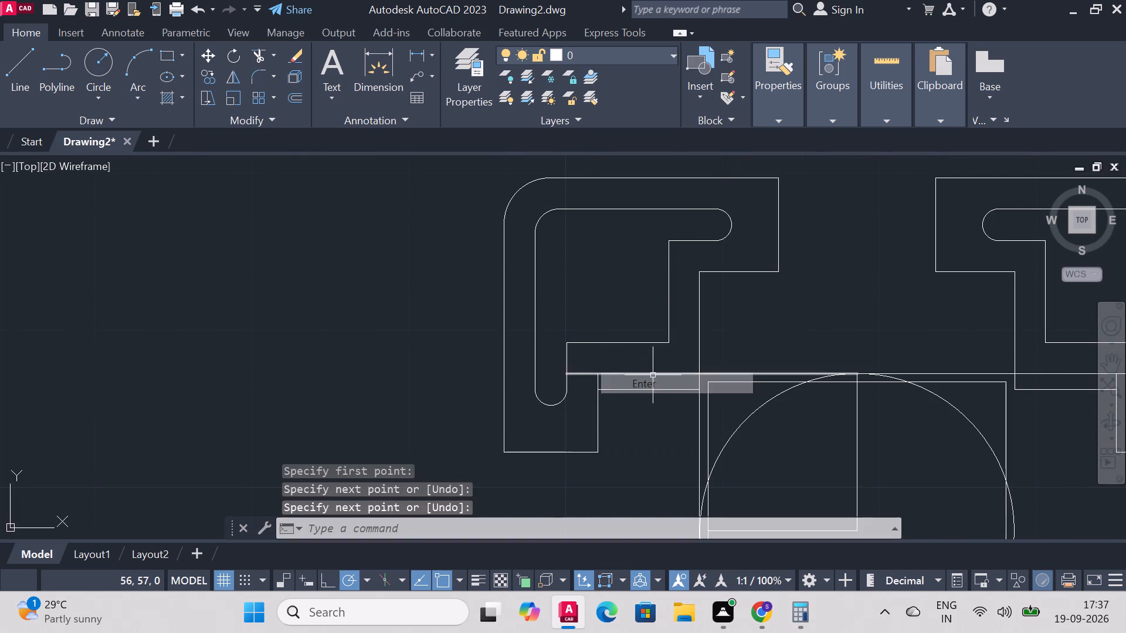
Trim the new horizontal line's excess inside the upper-left bracket's lower leg and remove that bracket's old lower step edge.
left_click(264, 57)
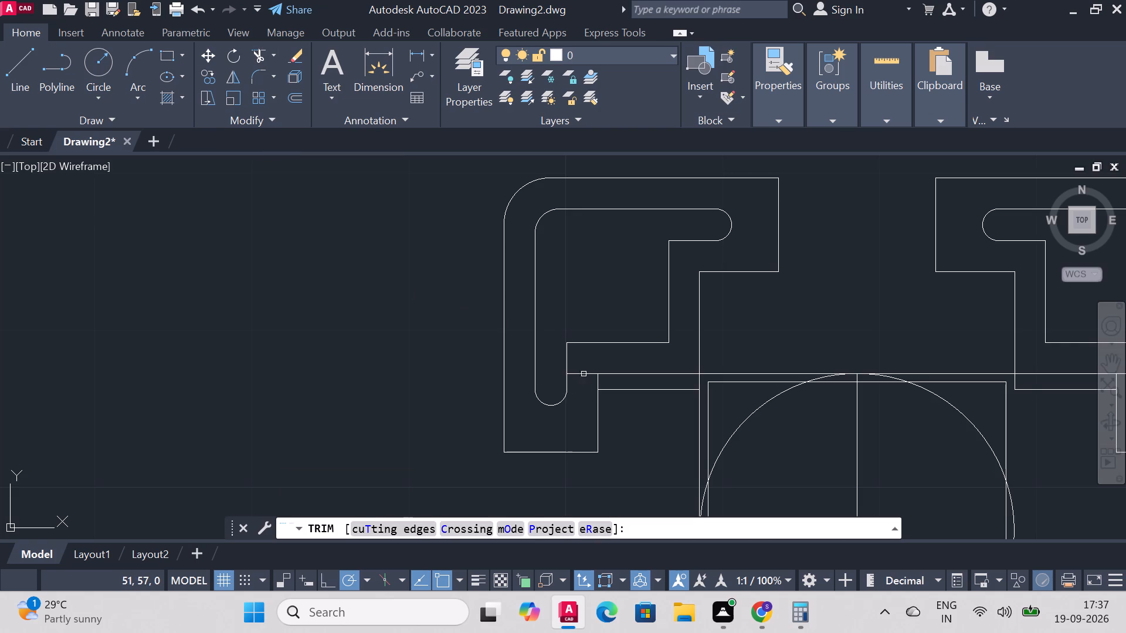
left_click(580, 371)
left_click(580, 378)
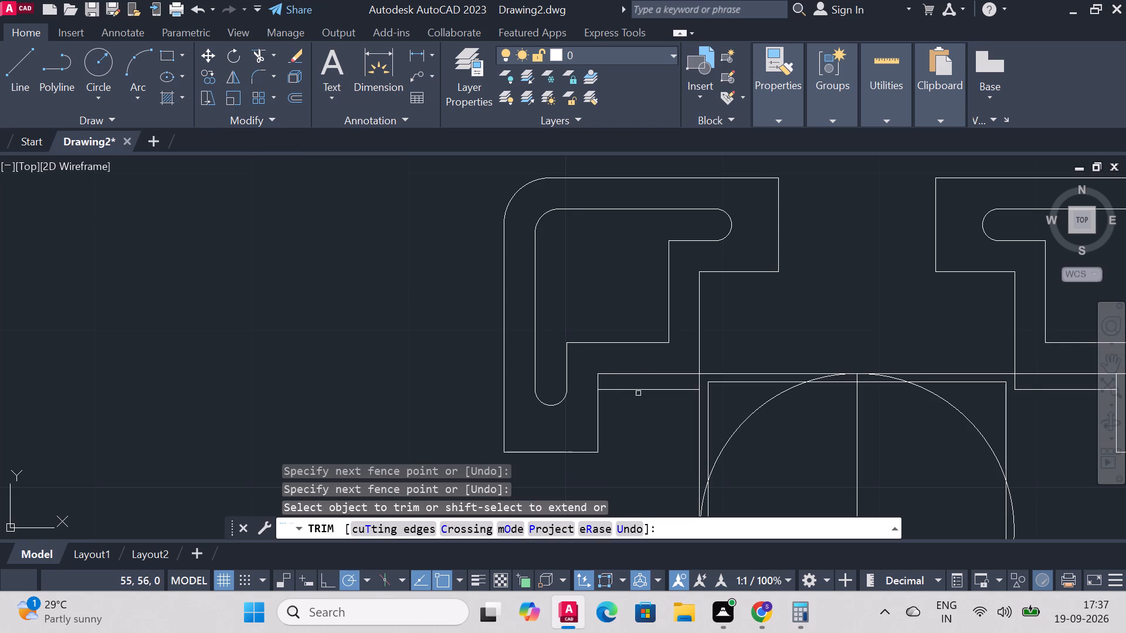
left_click(642, 390)
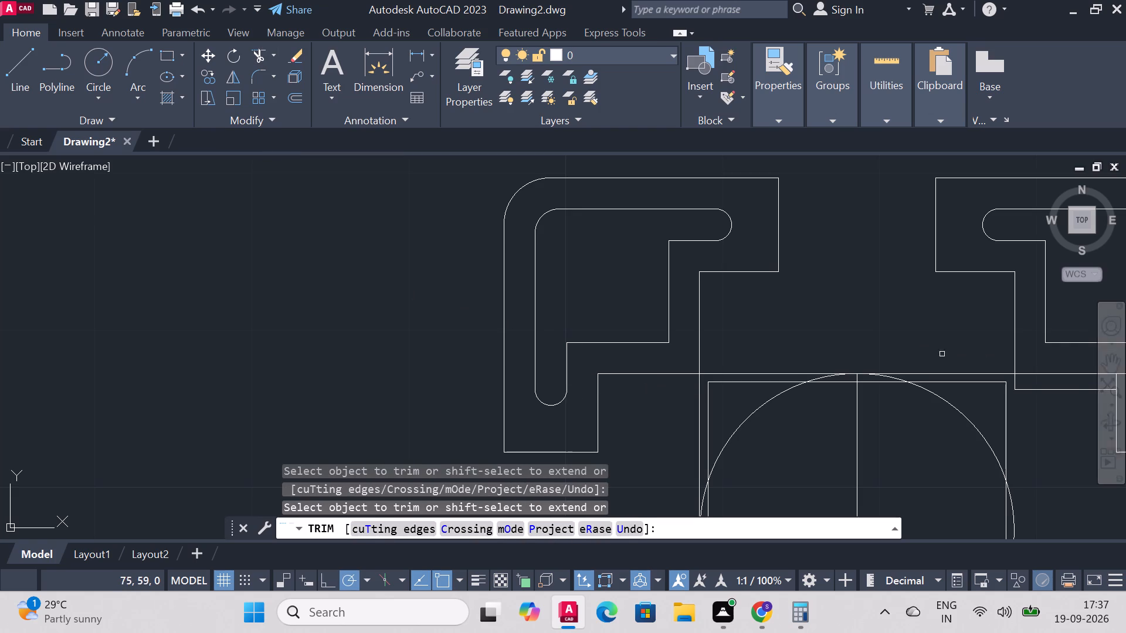
Trim the upper-right bracket's old lower step edges and the new horizontal line's excess inside its lower leg.
scroll(932, 355, "down", 3)
scroll(981, 385, "up", 4)
scroll(879, 309, "down", 3)
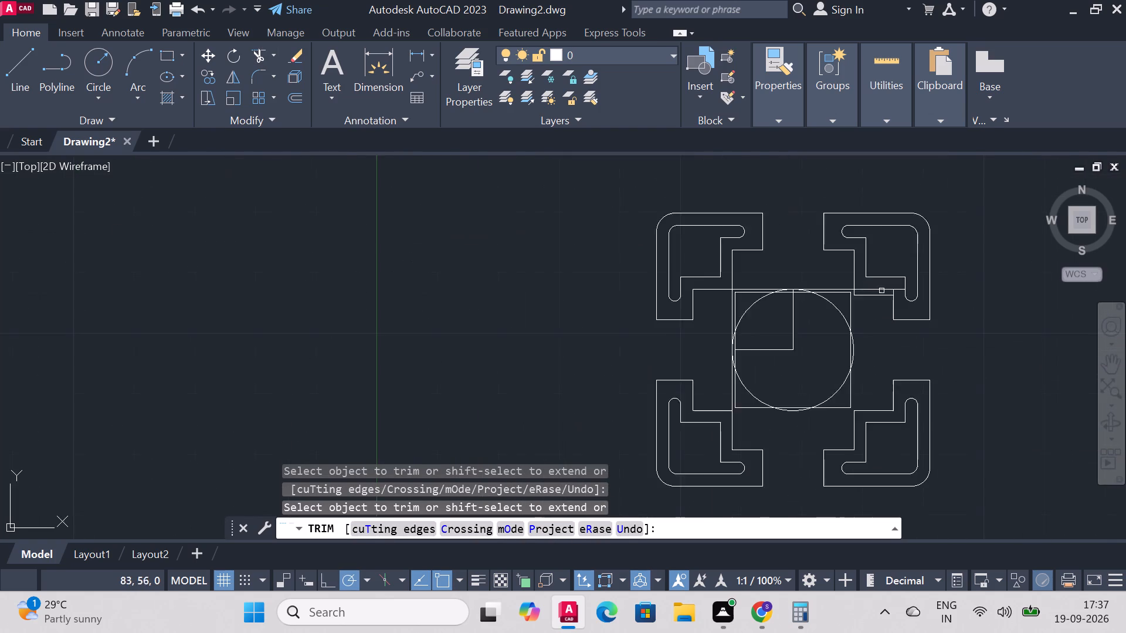
scroll(894, 248, "up", 2)
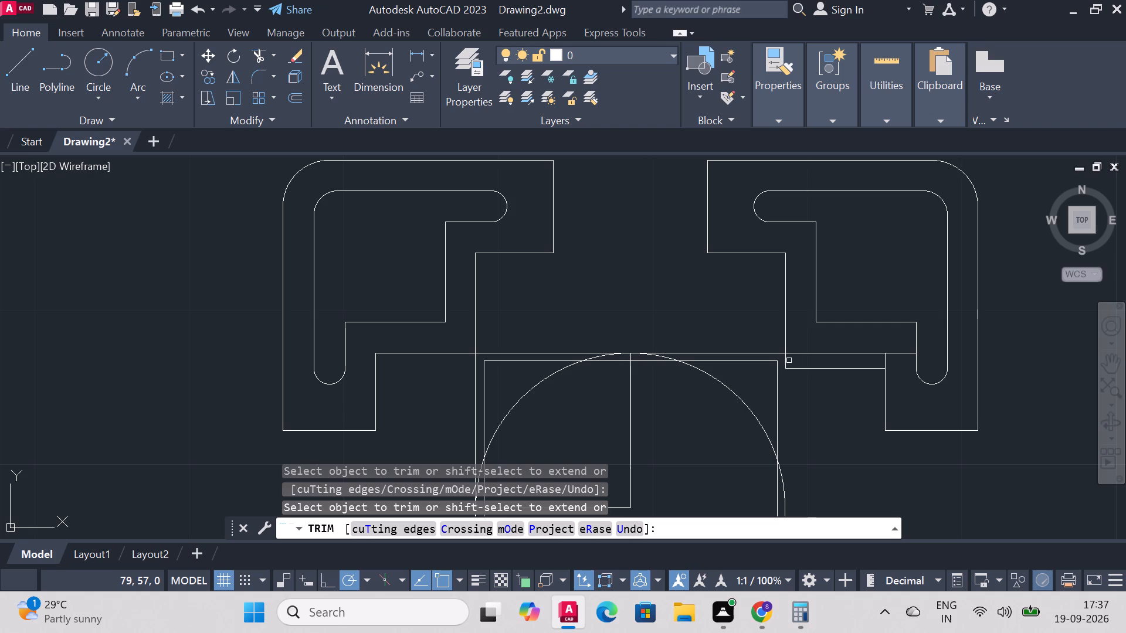
left_click(786, 362)
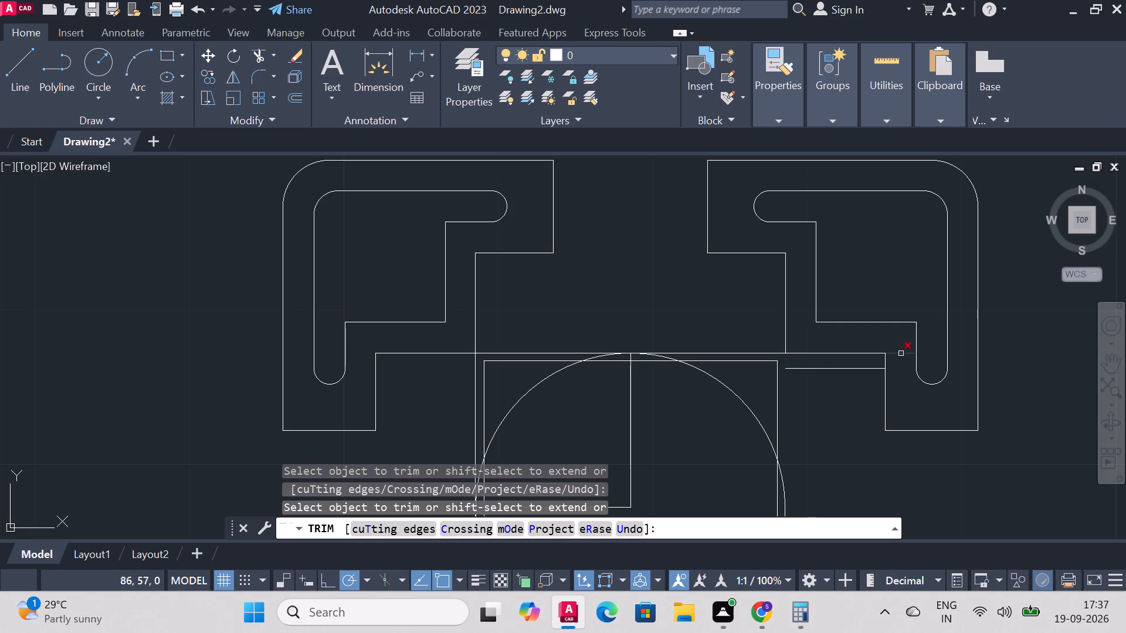
left_click(901, 353)
left_click(852, 370)
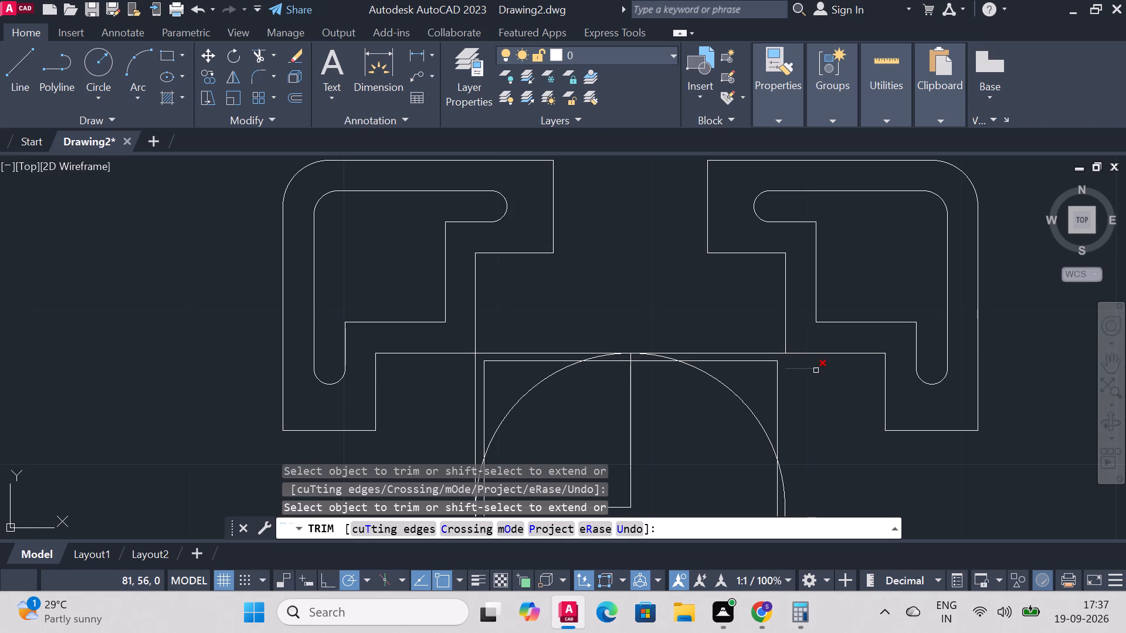
left_click(816, 370)
Trim away the vertical line running between the upper-left and lower-left brackets' inner corners.
scroll(527, 354, "down", 3)
scroll(503, 402, "up", 1)
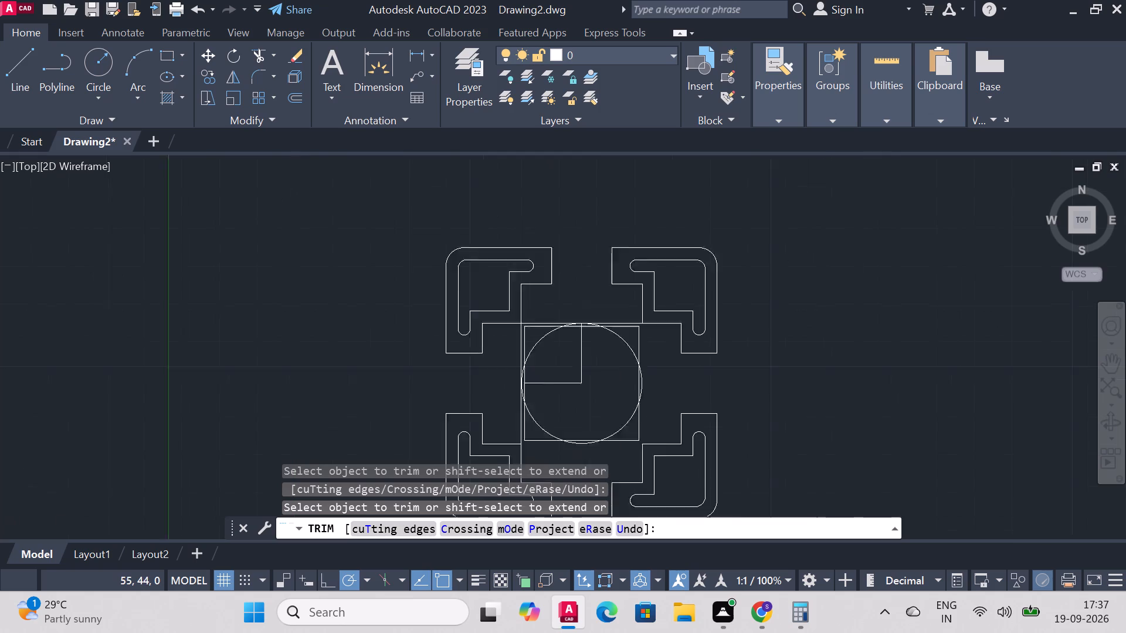
scroll(503, 402, "up", 1)
left_click(528, 309)
Trim away both halves of the horizontal line spanning the gap between the two upper brackets at the circle's top.
scroll(548, 424, "up", 1)
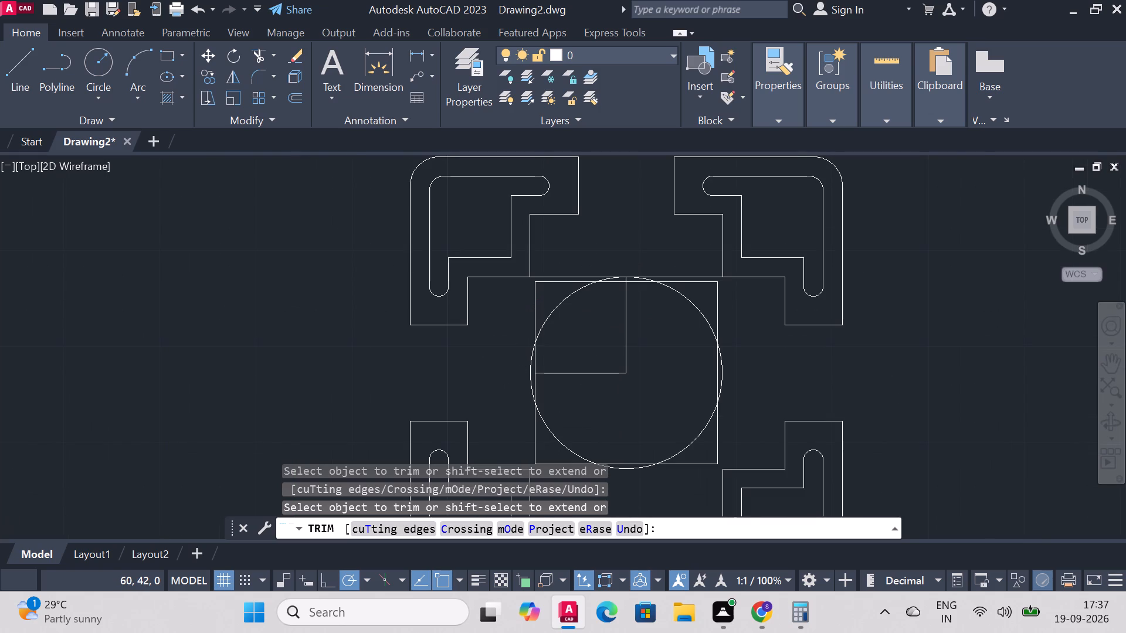
scroll(548, 424, "down", 2)
scroll(548, 424, "up", 3)
scroll(555, 292, "down", 4)
scroll(585, 229, "up", 3)
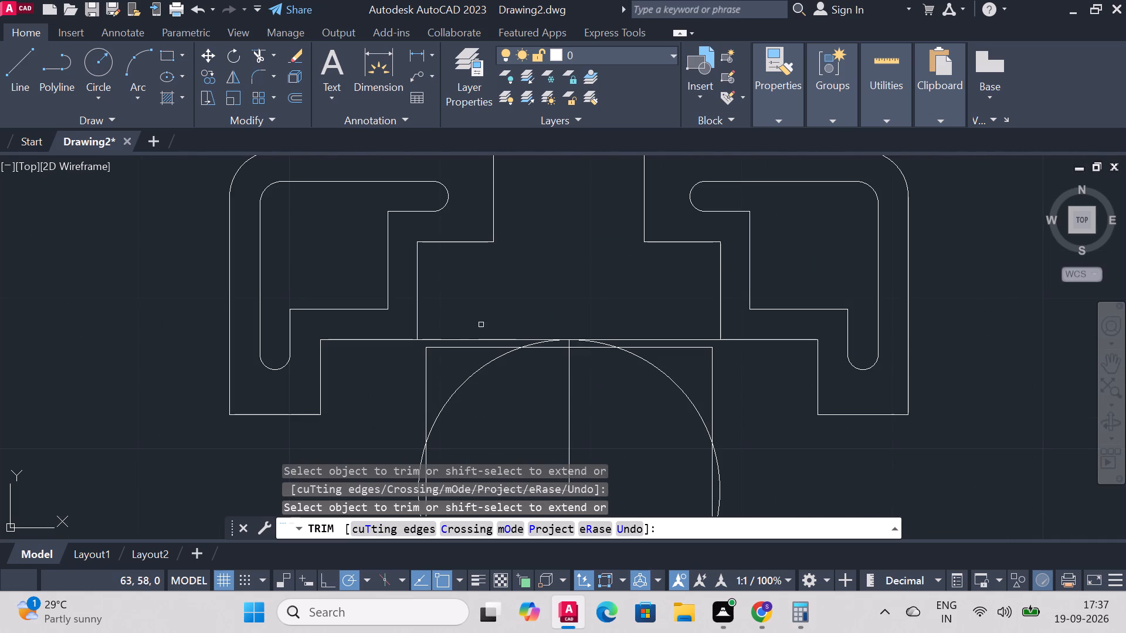
left_click(476, 338)
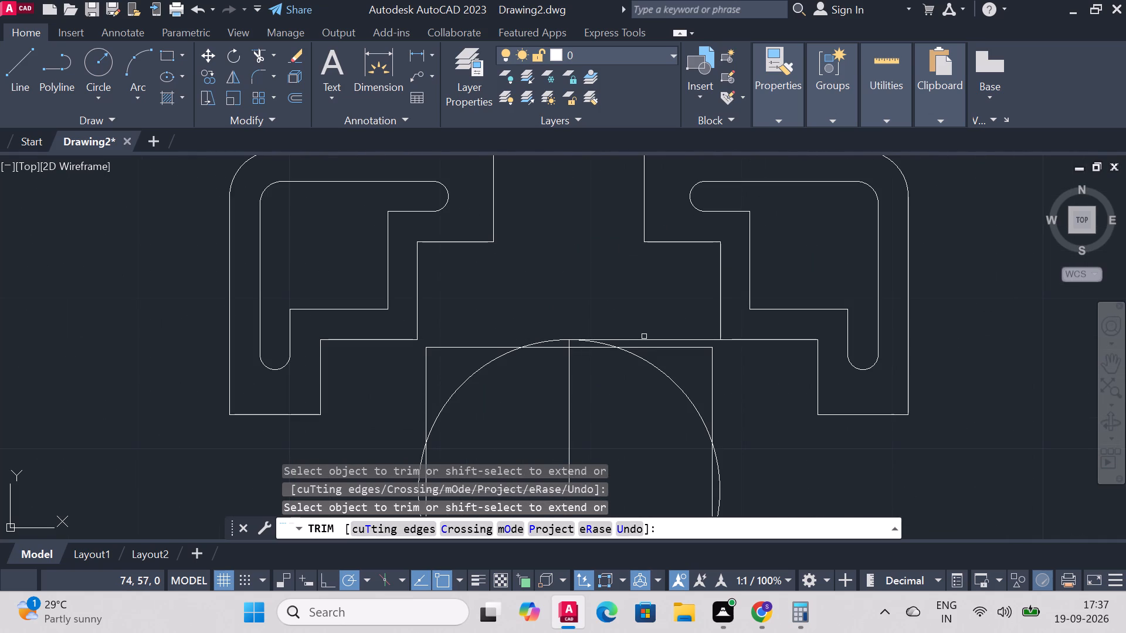
left_click(644, 339)
Draw a vertical line from the circle's centre upward between the upper brackets to just beyond their top edges.
scroll(765, 358, "down", 4)
scroll(768, 391, "up", 2)
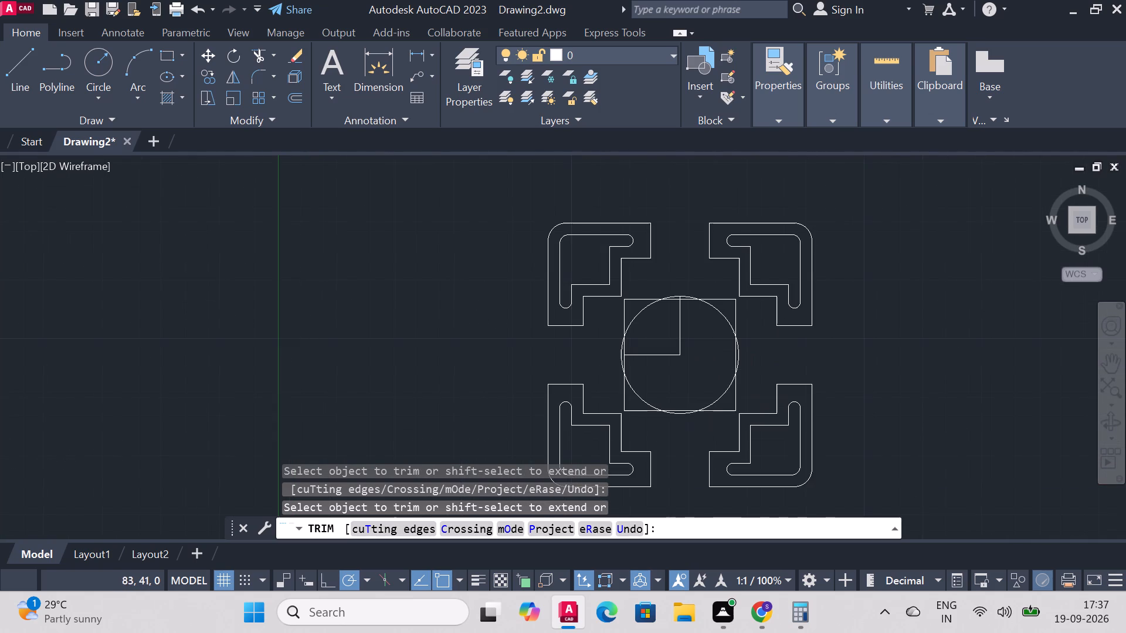
scroll(768, 391, "up", 1)
scroll(769, 393, "down", 2)
scroll(632, 332, "up", 2)
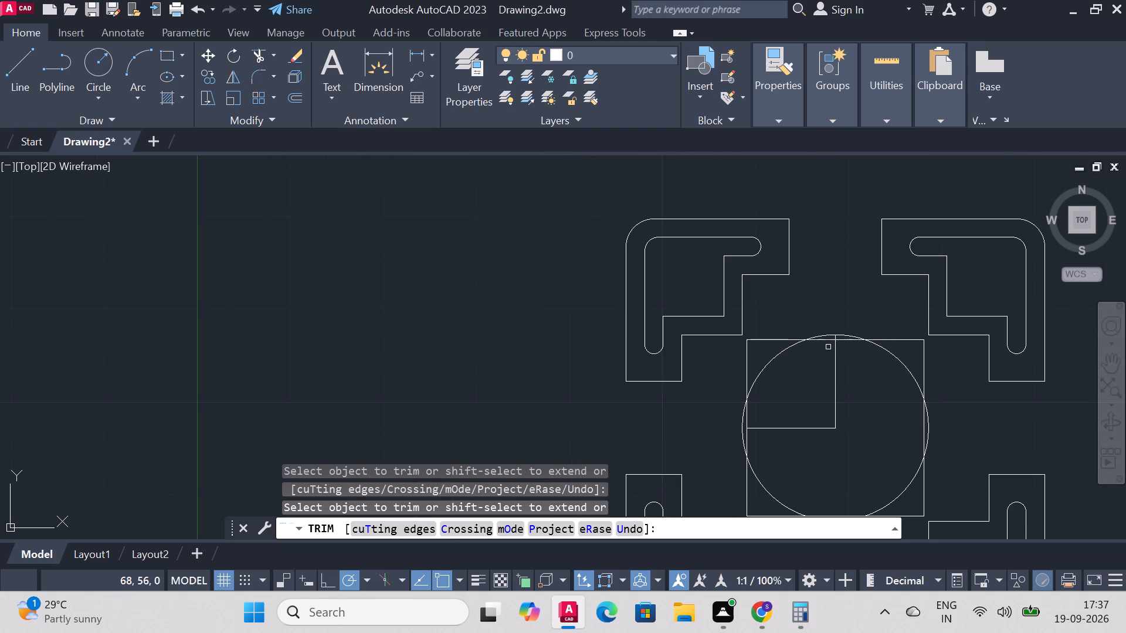
left_click(26, 57)
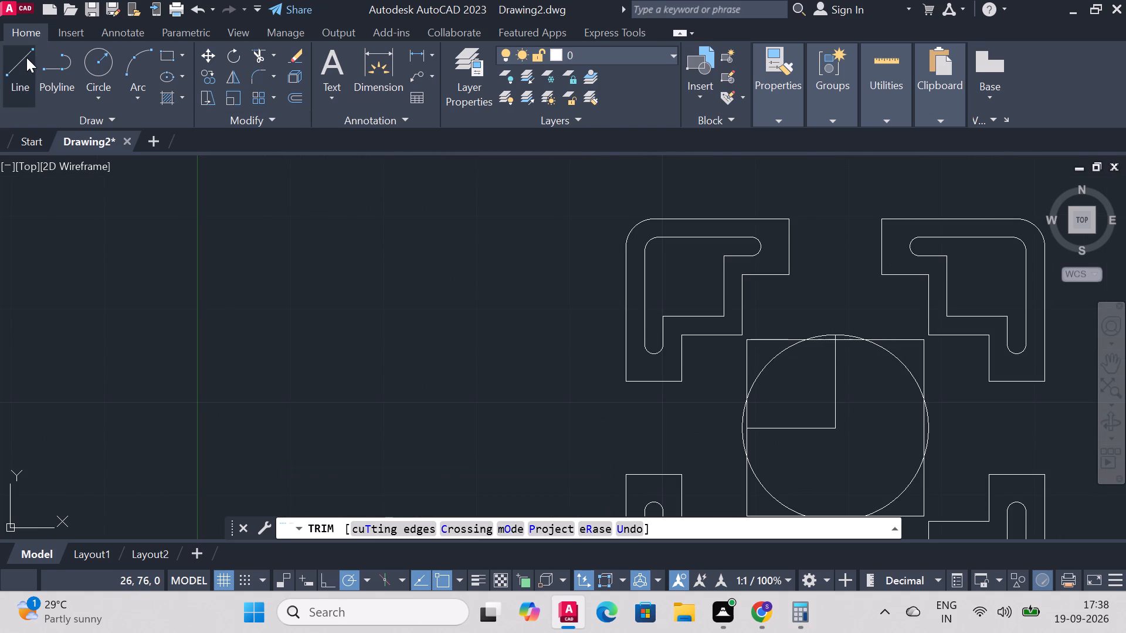
left_click(838, 428)
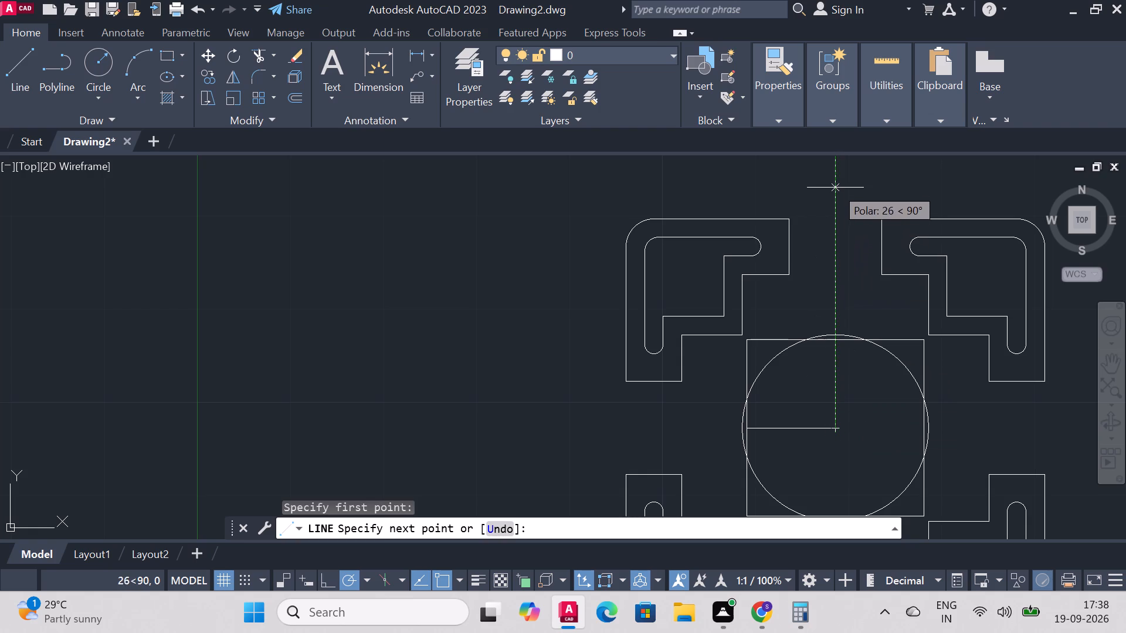
left_click(835, 178)
right_click(850, 209)
left_click(898, 224)
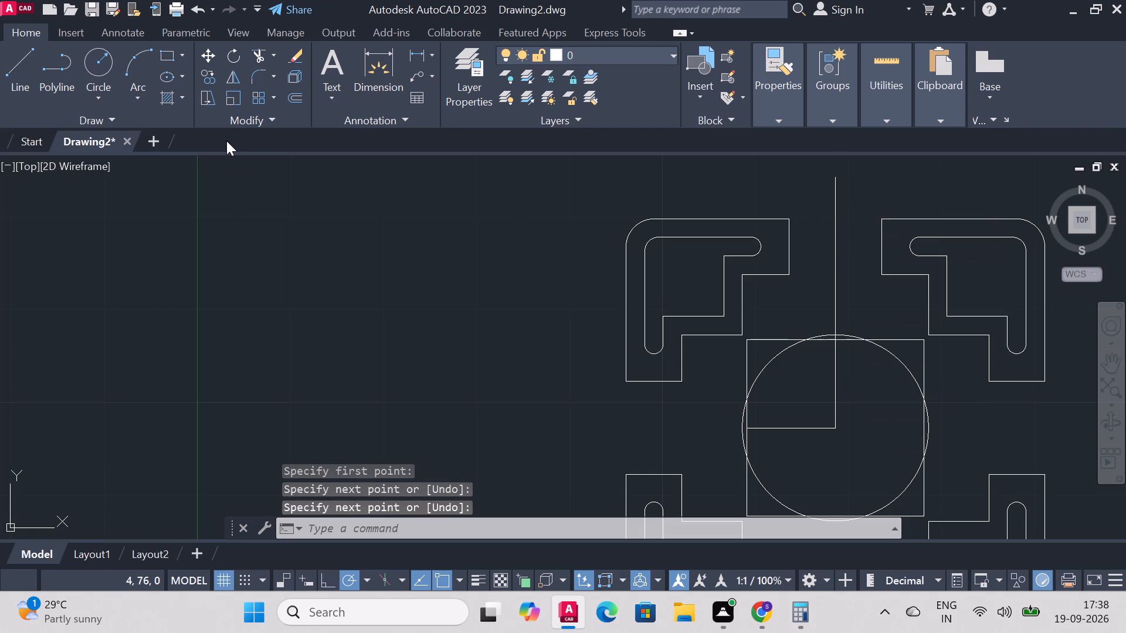
Trim the leftover short vertical and horizontal construction lines inside the circle, keeping the long vertical line.
left_click(256, 54)
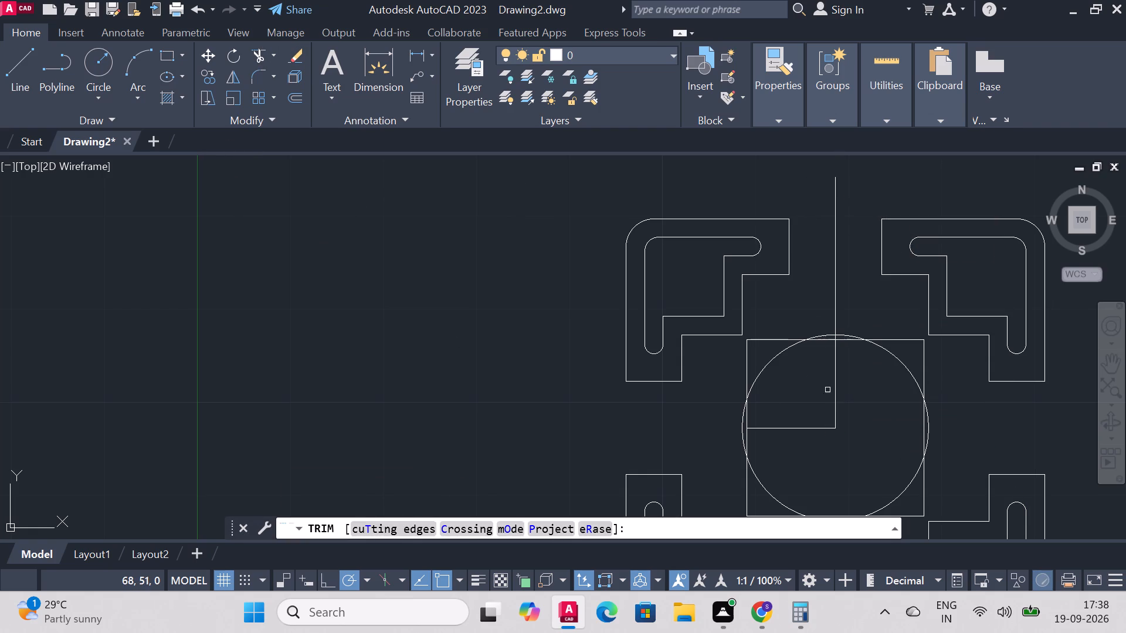
left_click(835, 377)
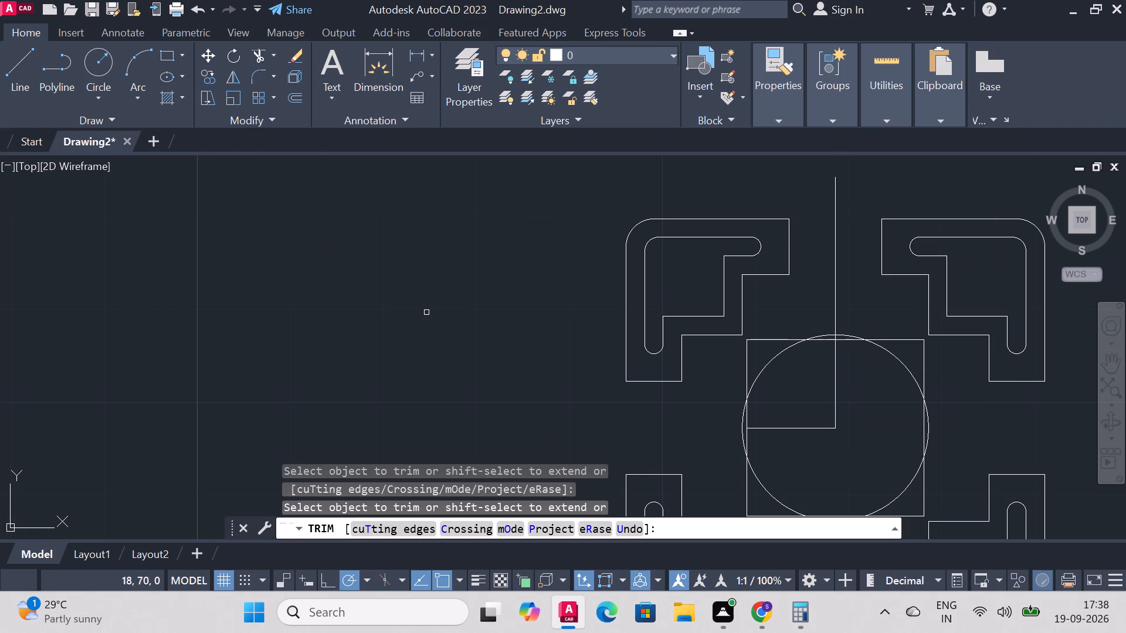
left_click(793, 431)
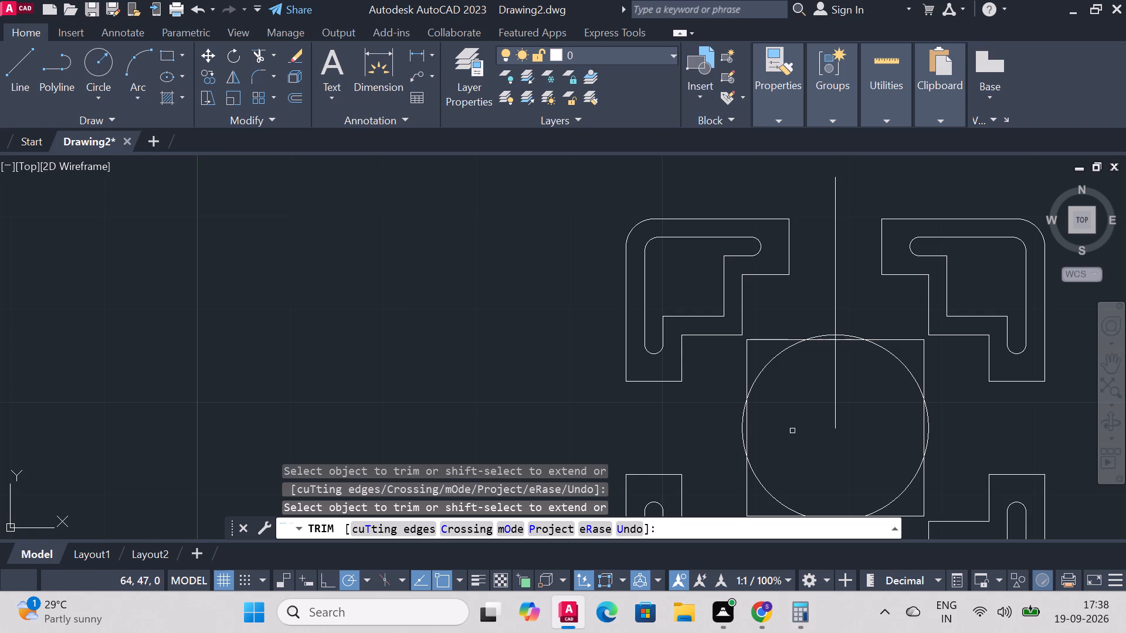
Draw a horizontal line about 32 units long from the circle's centre leftward past the left brackets.
left_click(14, 65)
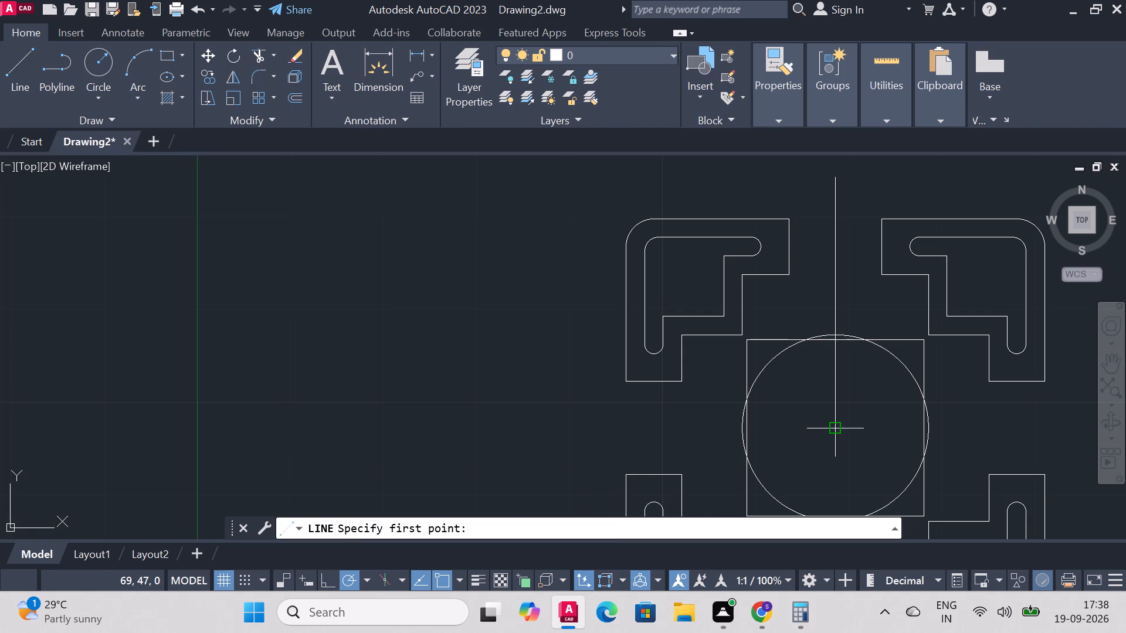
left_click(829, 426)
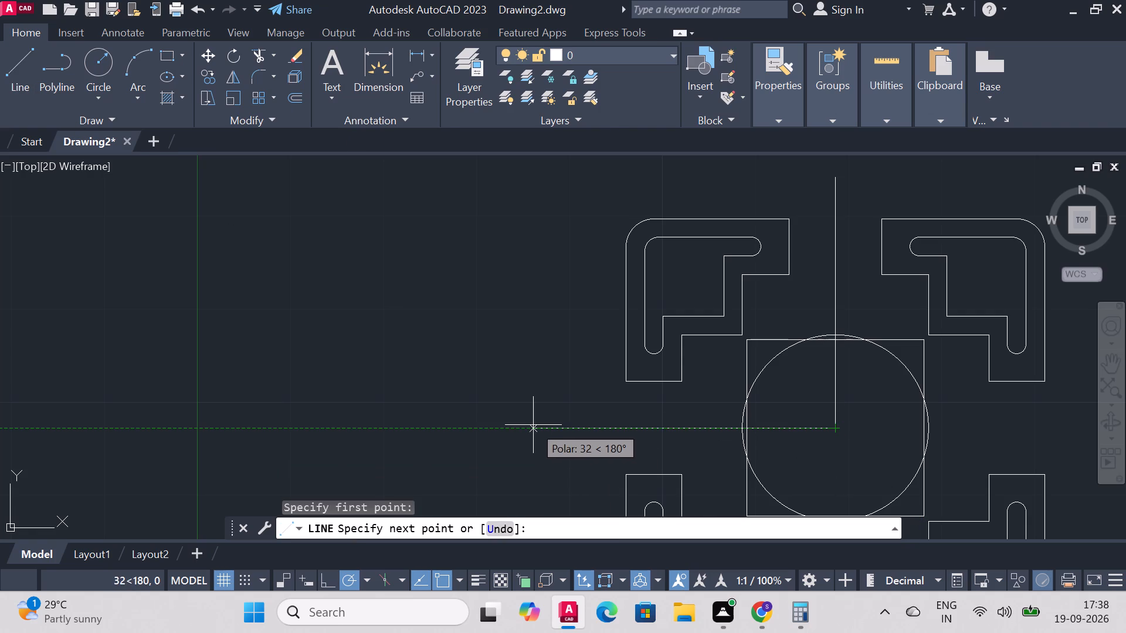
left_click(533, 425)
right_click(533, 425)
left_click(592, 224)
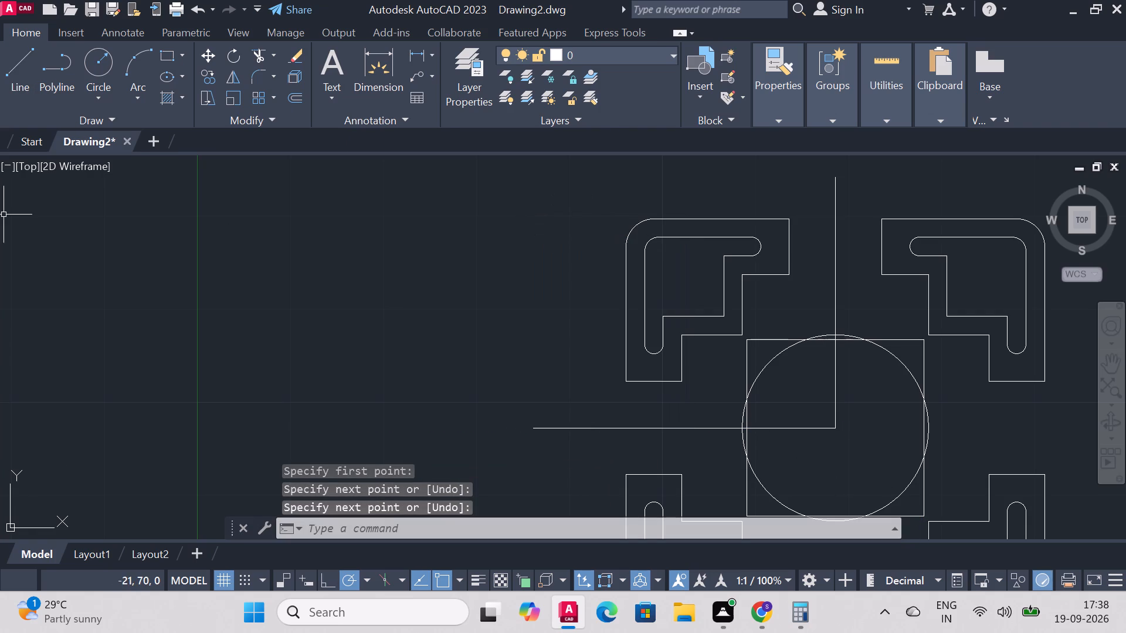
Draw a 135° diagonal line from the circle's centre through the upper-left bracket to beyond its rounded outer corner.
left_click(25, 53)
left_click(838, 430)
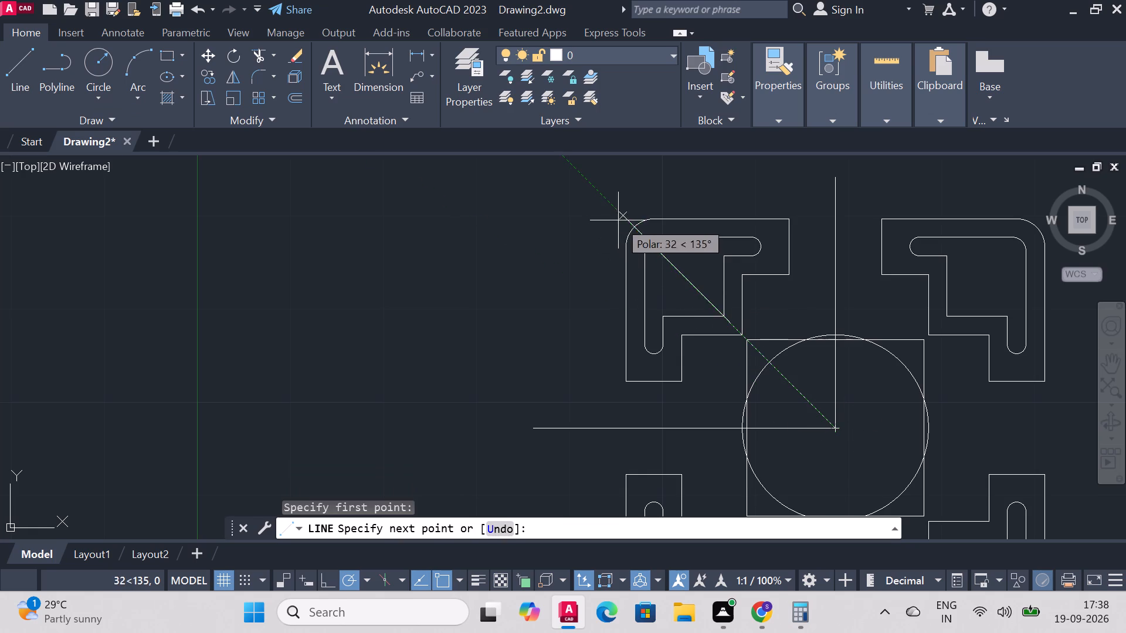
left_click(598, 193)
right_click(601, 195)
left_click(651, 206)
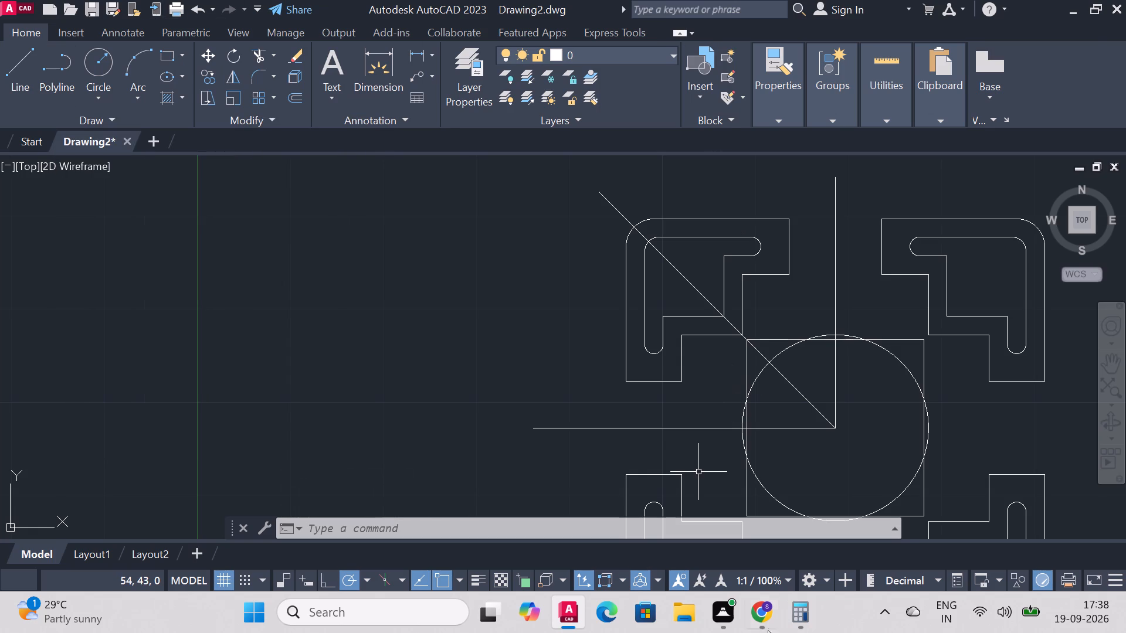
Switch to Calculator and divide 3.24 by 2 to find the half width.
left_click(811, 613)
key("Escape")
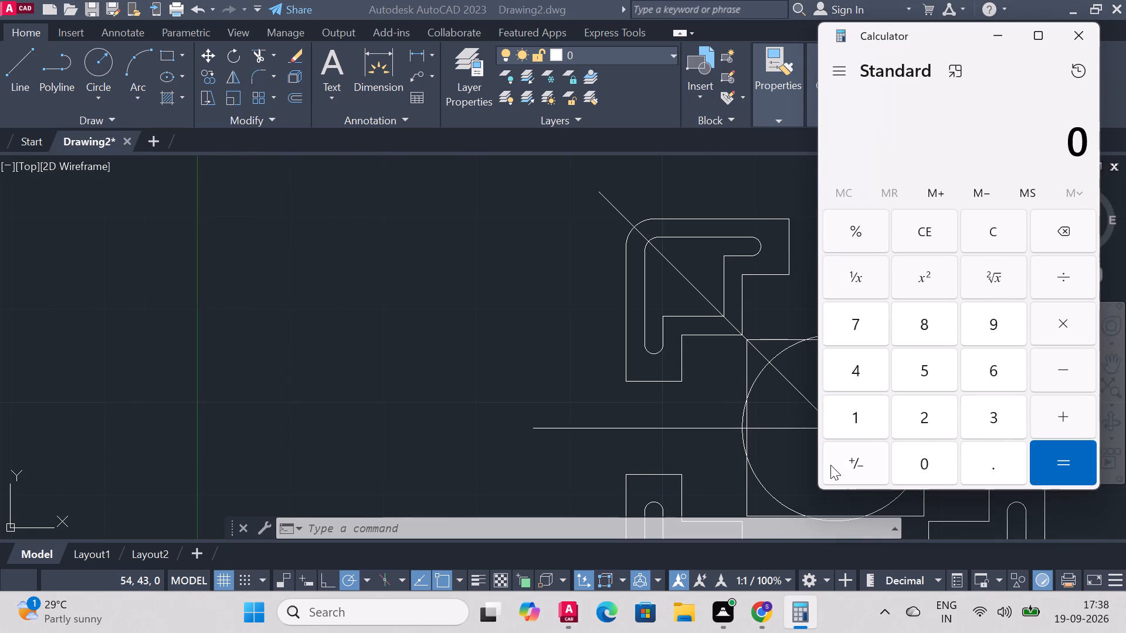
type("3.24")
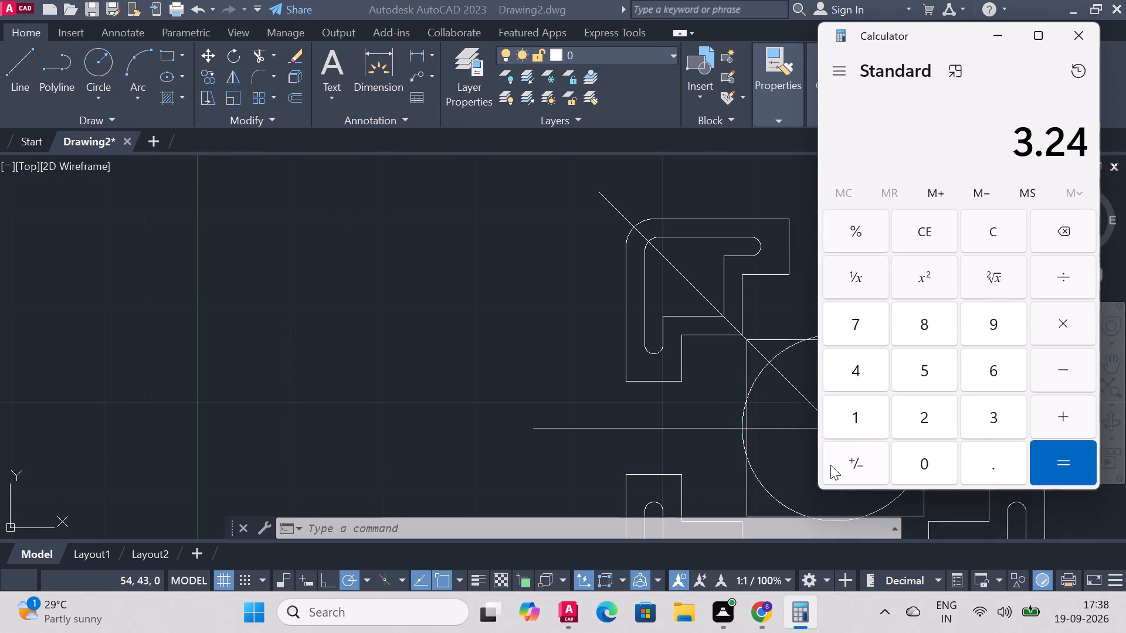
left_click(1041, 285)
left_click(935, 418)
left_click(1071, 451)
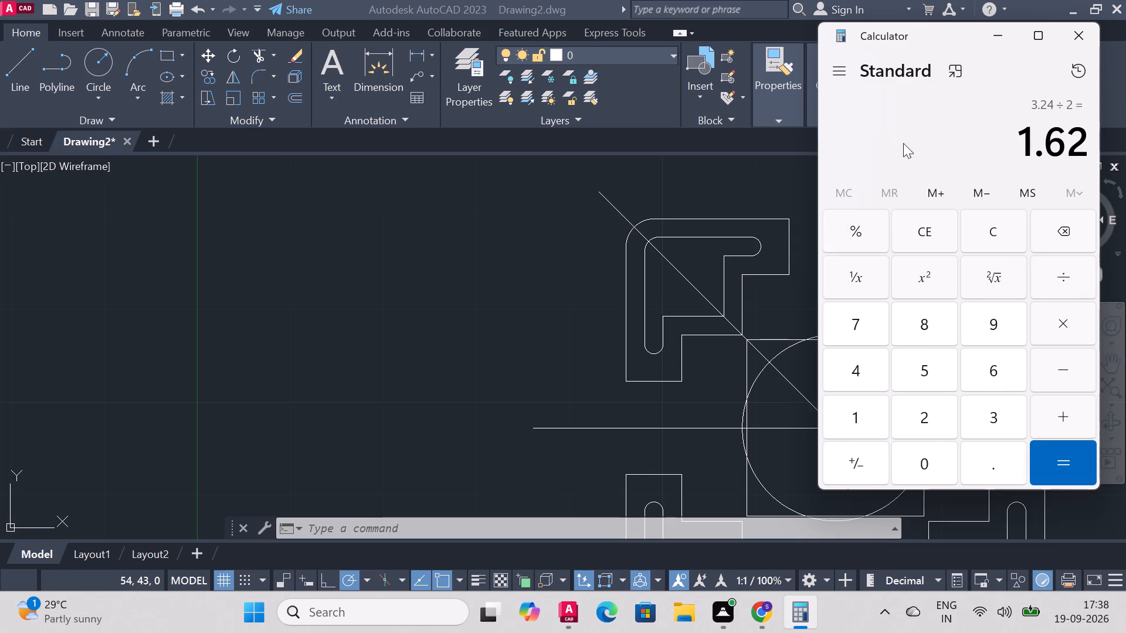
left_click(993, 45)
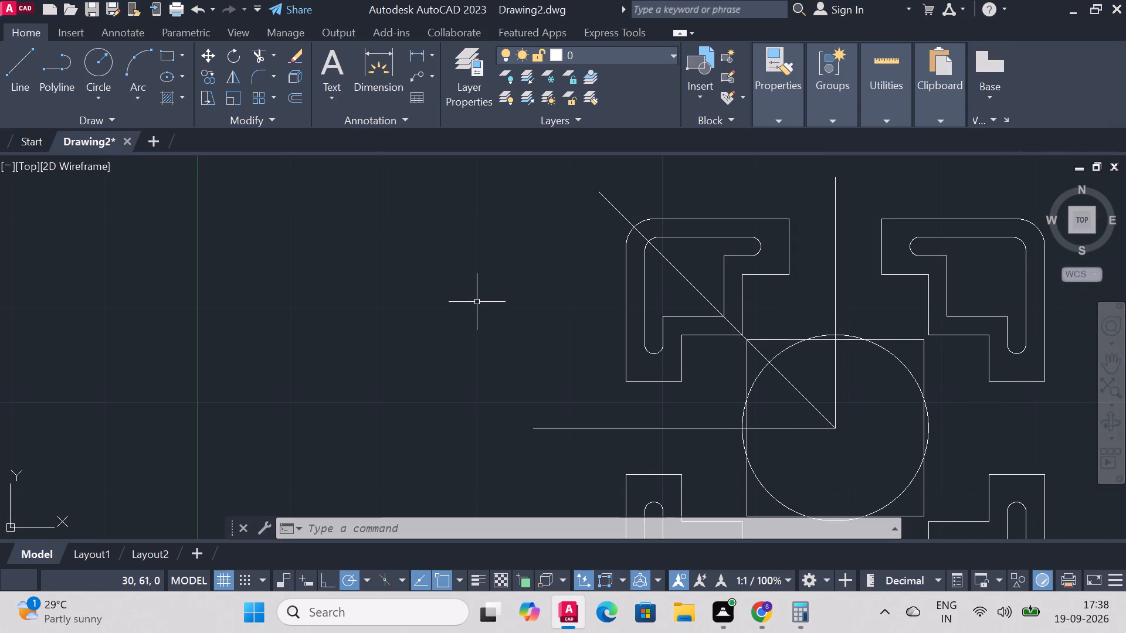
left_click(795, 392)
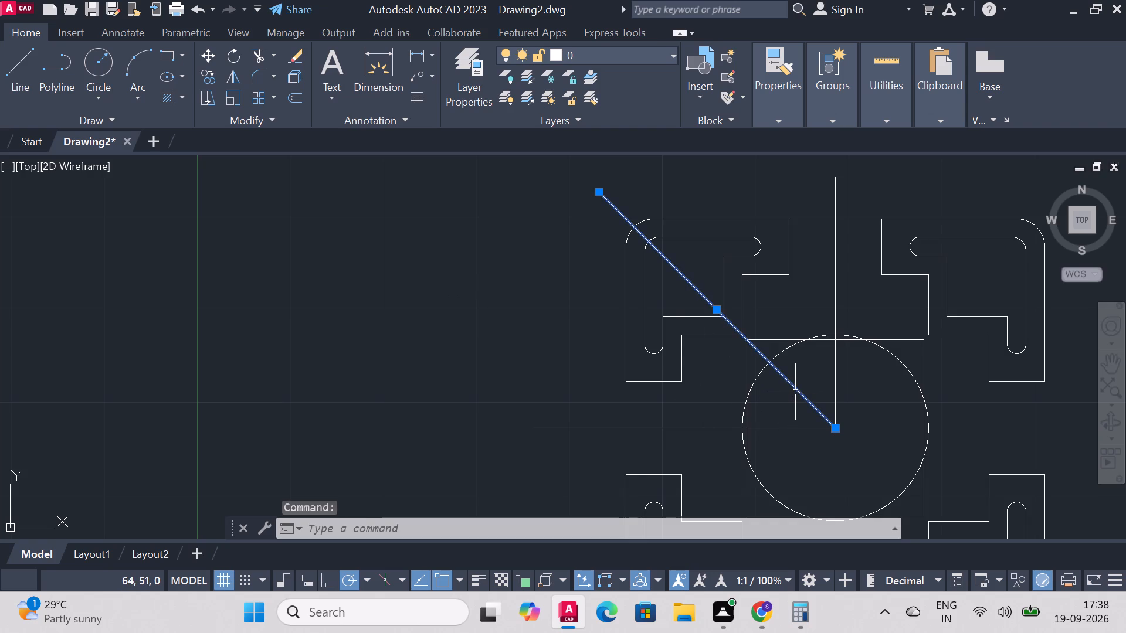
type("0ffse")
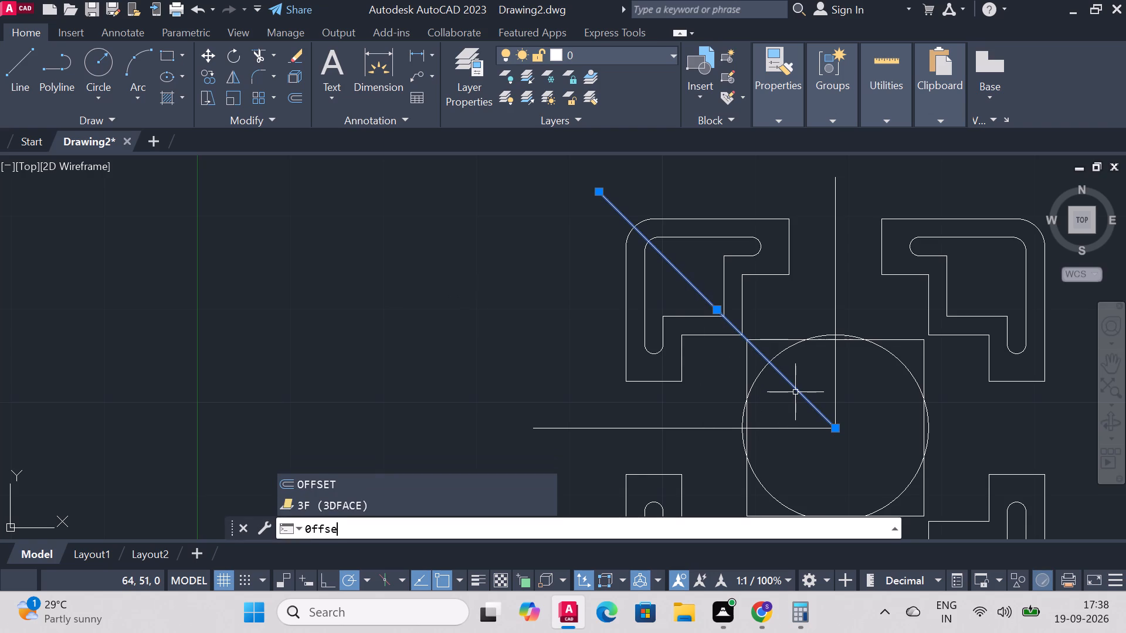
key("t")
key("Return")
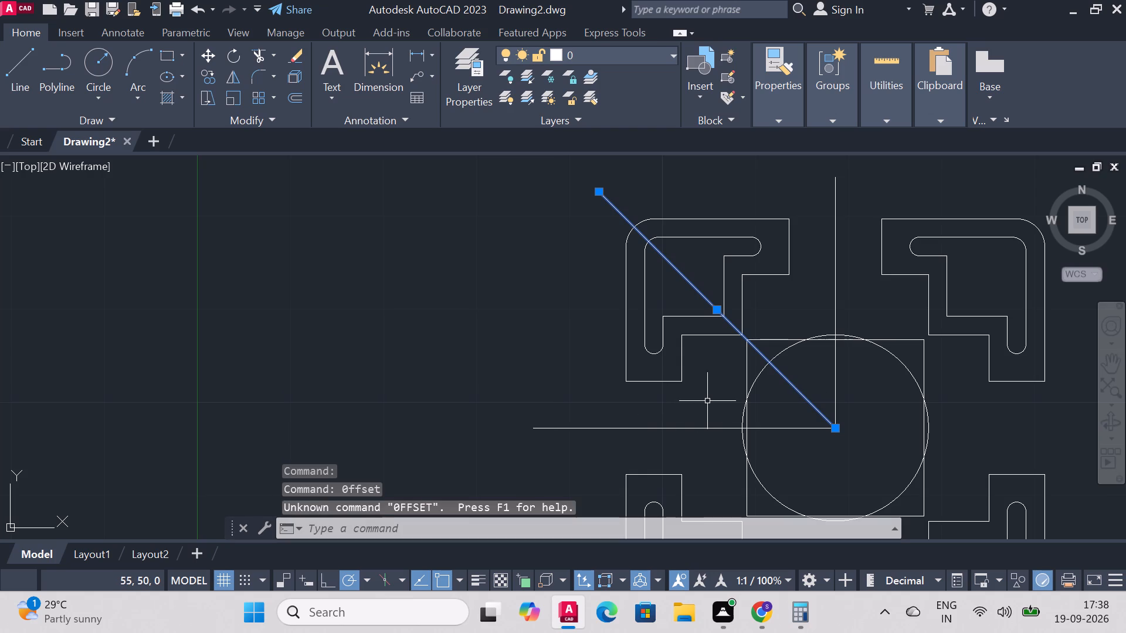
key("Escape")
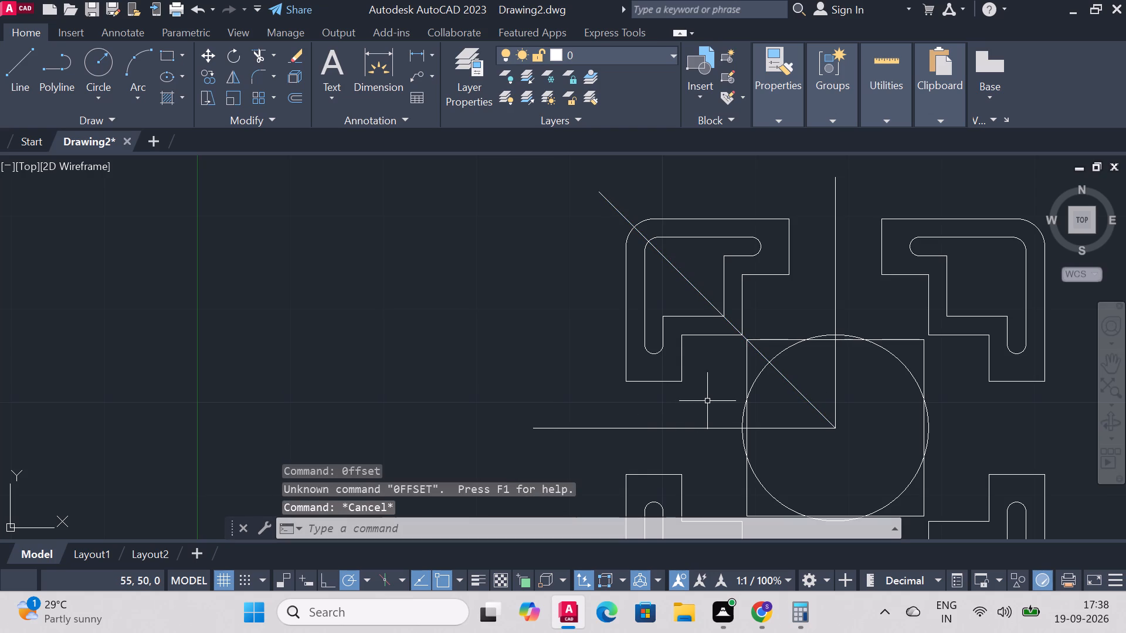
Offset the 135° diagonal line by 1.62 to both sides.
left_click(804, 393)
key("o")
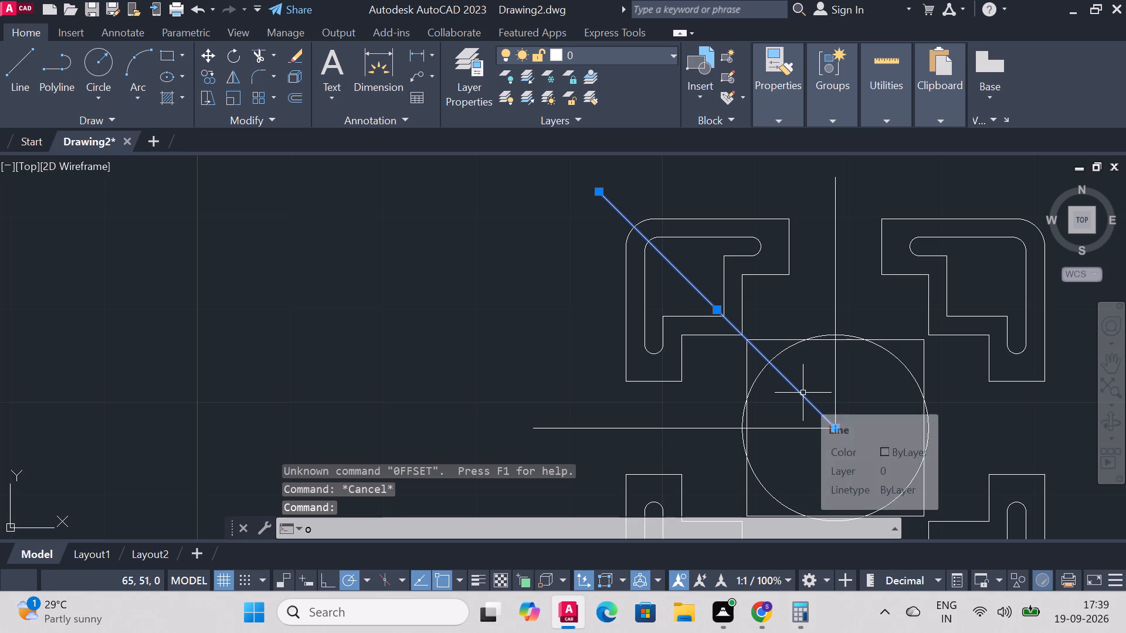
key("Return")
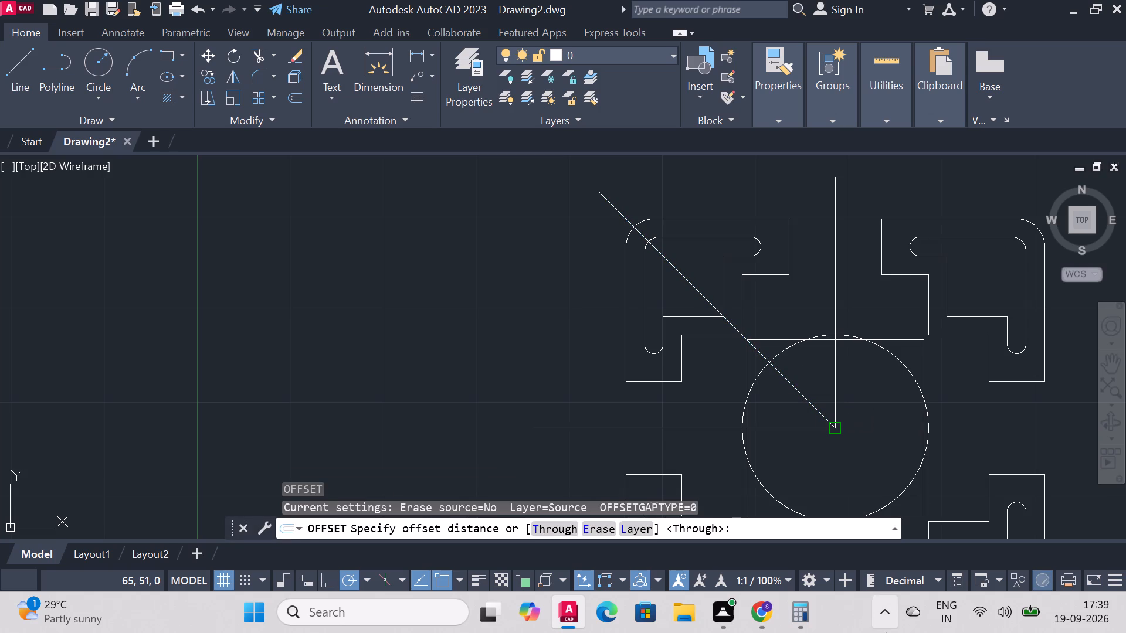
left_click(809, 628)
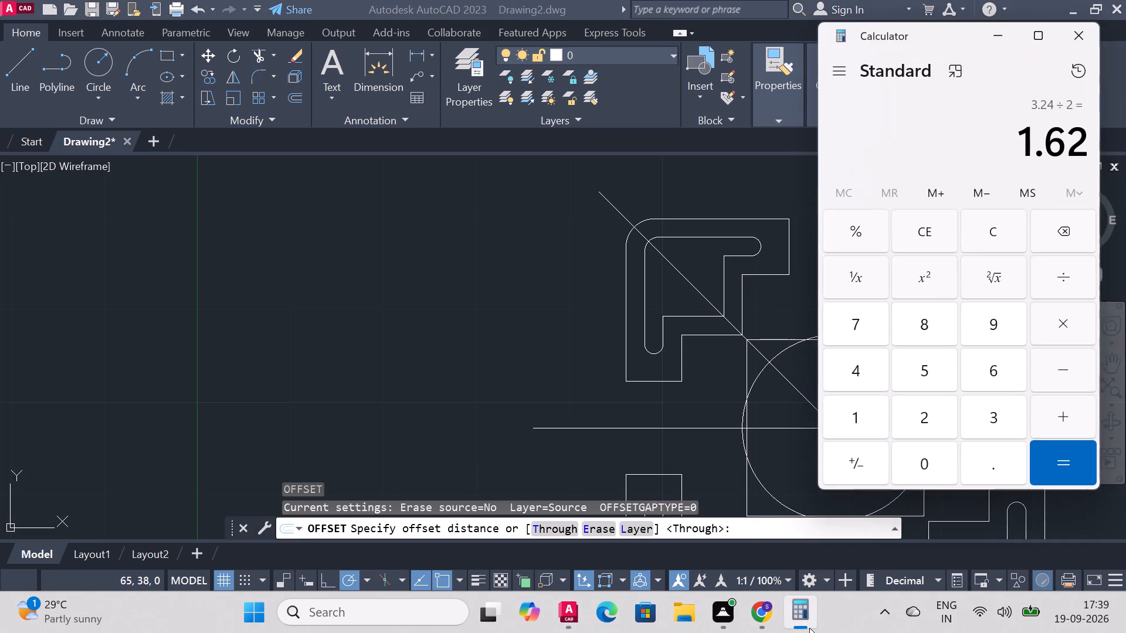
left_click(809, 628)
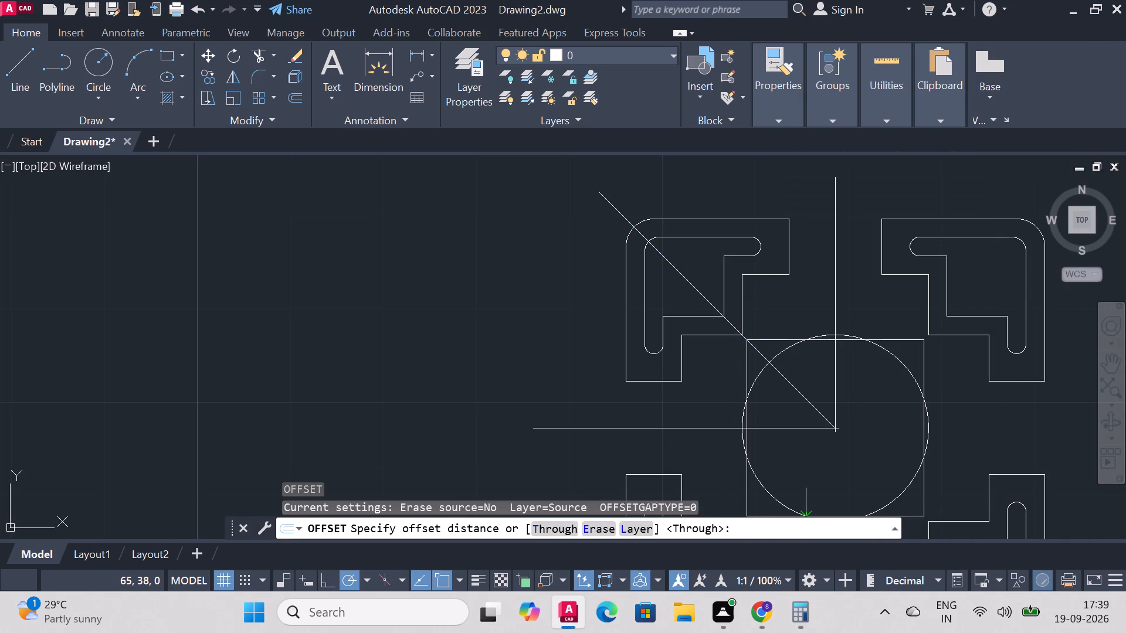
type("1.6")
key("2")
key("Return")
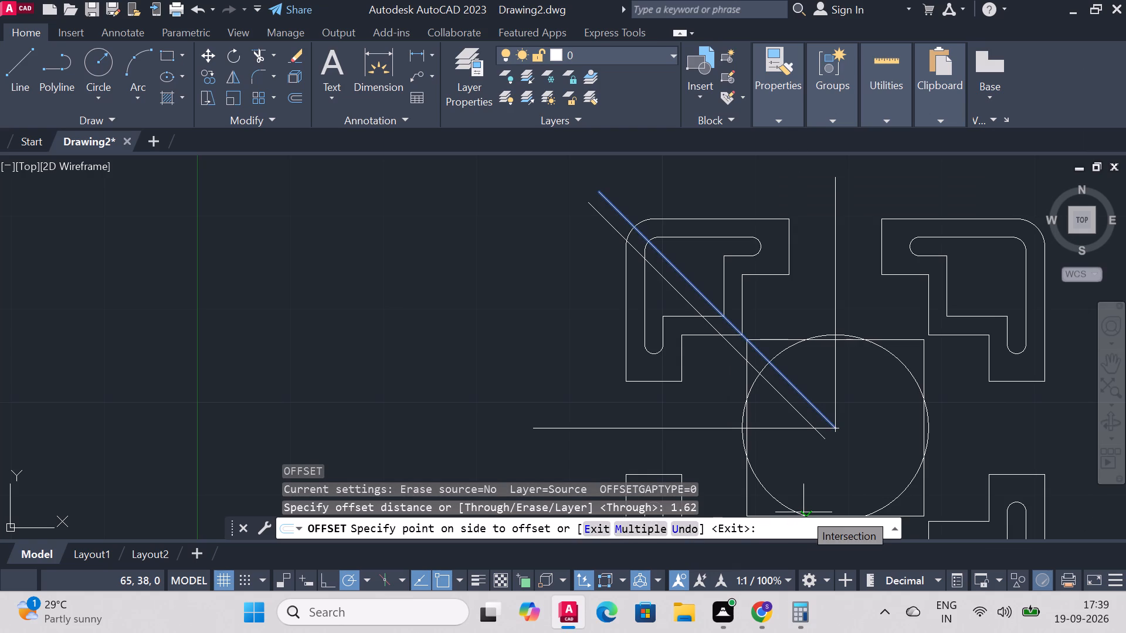
left_click(813, 369)
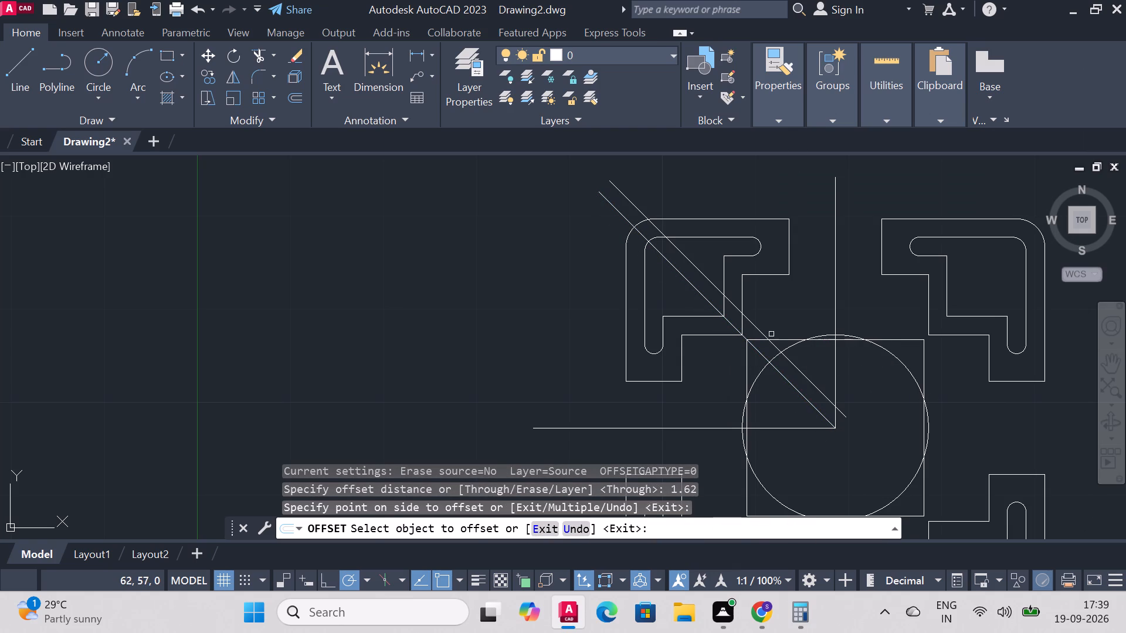
left_click(764, 356)
left_click(756, 360)
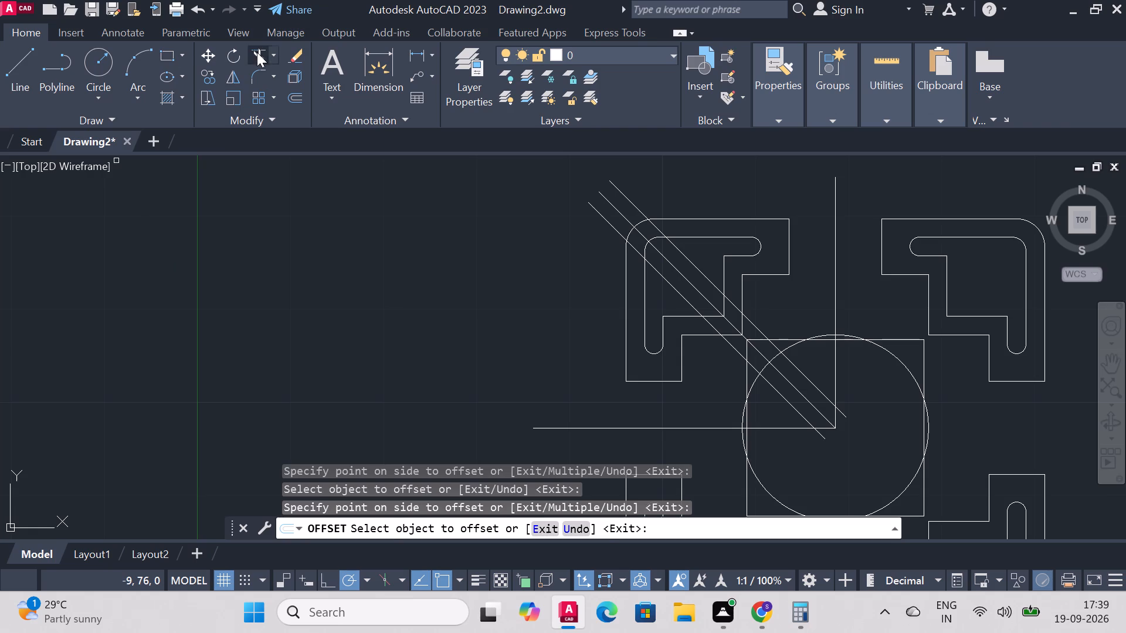
Trim the three parallel diagonal lines inside the circle back to its edge, including their short leftover ends near the centre.
left_click(257, 52)
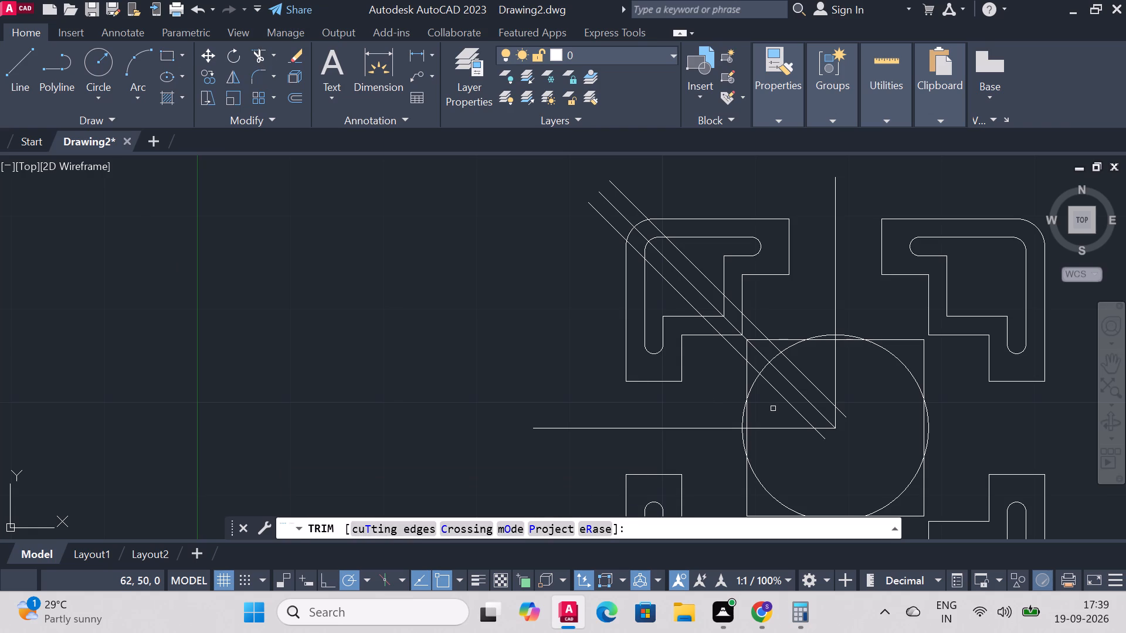
scroll(788, 366, "up", 1)
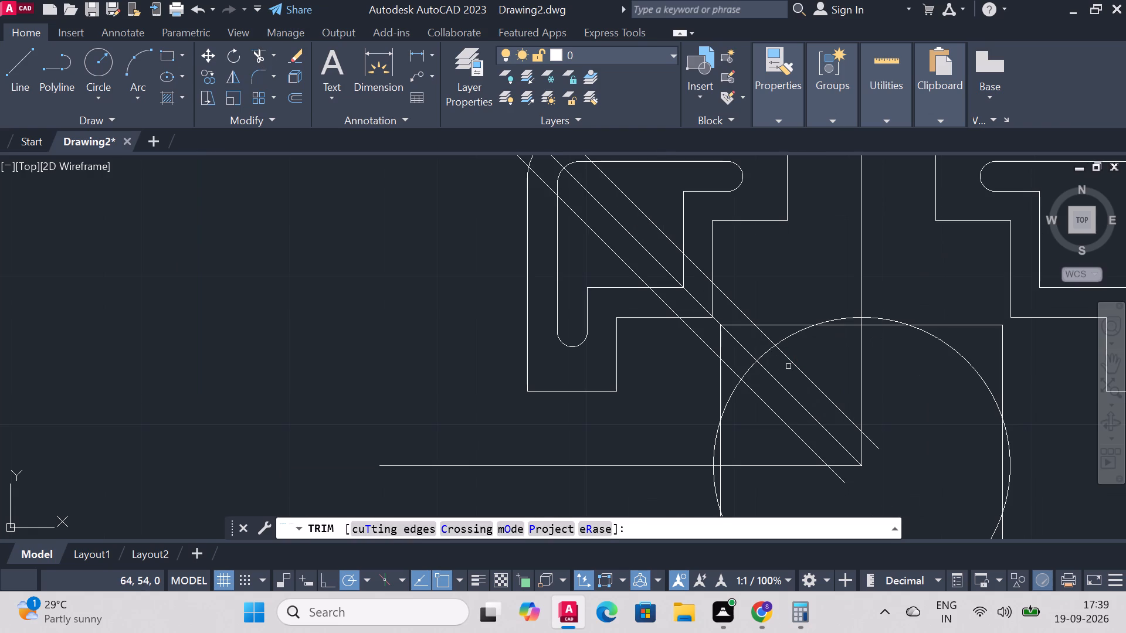
left_click(777, 418)
left_click(787, 397)
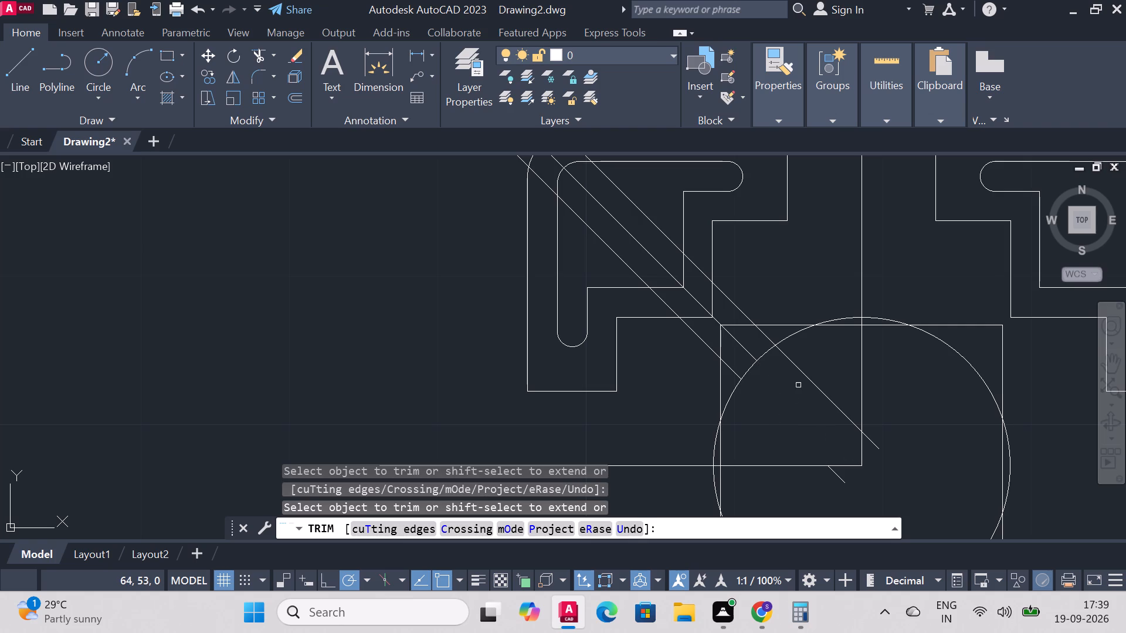
left_click(806, 377)
left_click(836, 473)
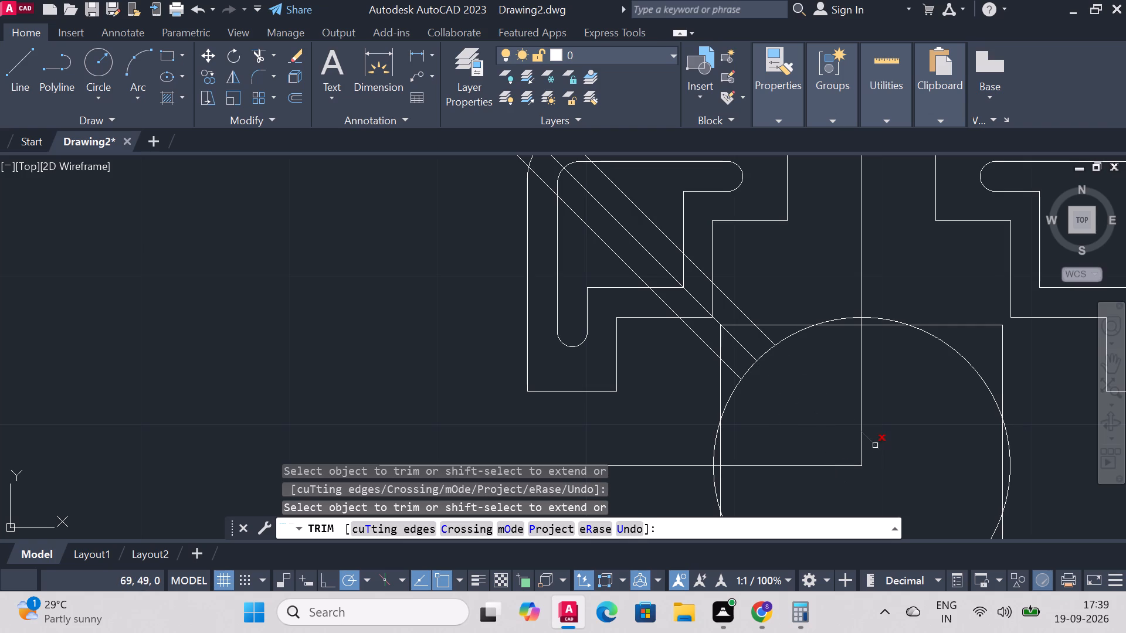
left_click(875, 444)
Open the upper-left bracket's inner corner by trimming its outline between the offset diagonals and the diagonal segments crossing the bracket's band.
scroll(761, 284, "up", 1)
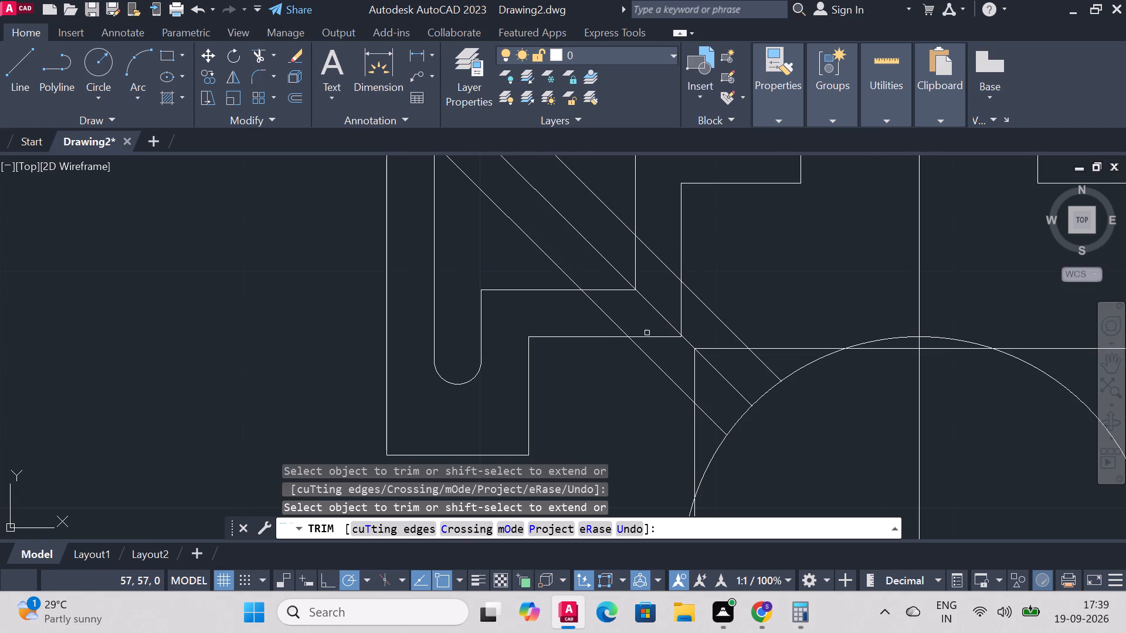
left_click(650, 336)
left_click(680, 316)
left_click(680, 337)
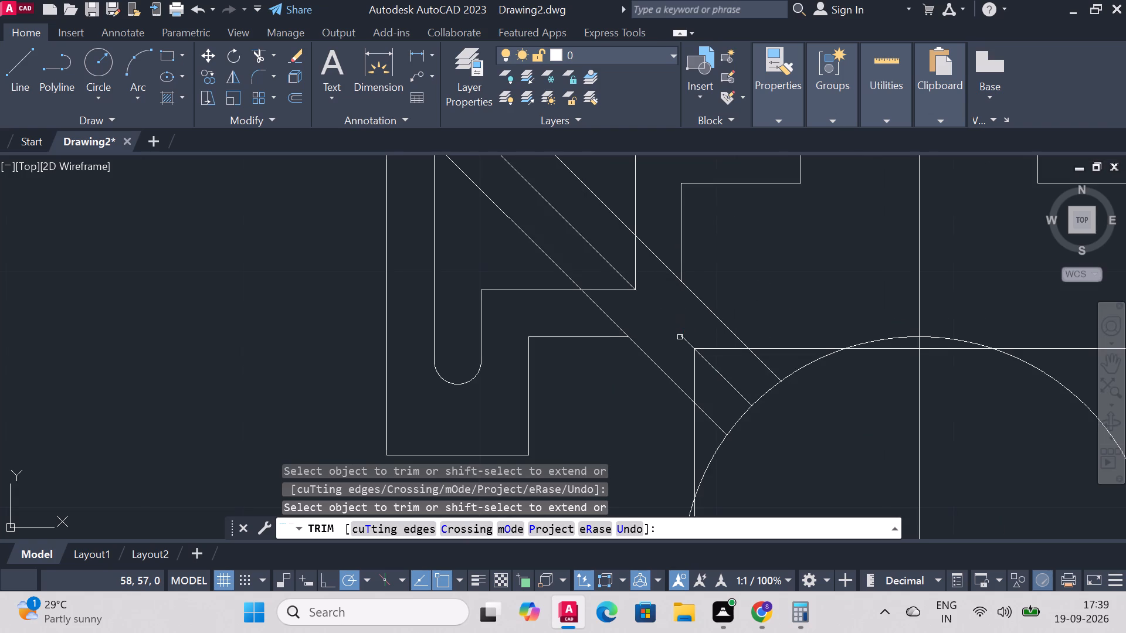
left_click(687, 341)
left_click(683, 336)
left_click(599, 310)
left_click(664, 262)
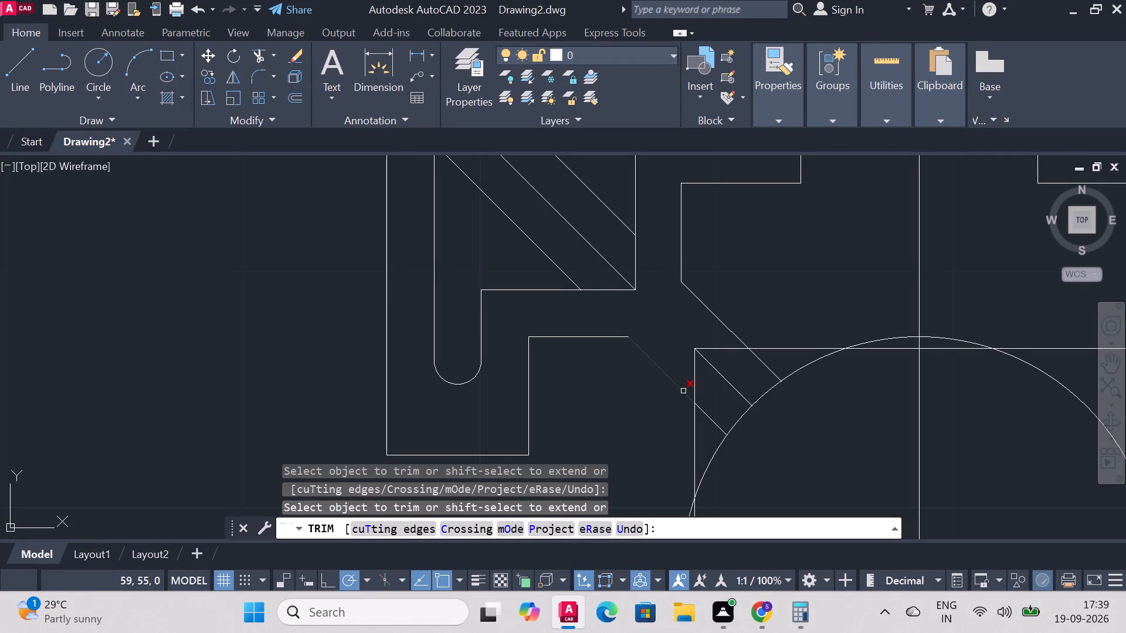
Trim away the square's upper-left corner and the remaining centre diagonal piece between the two offset lines.
left_click(692, 384)
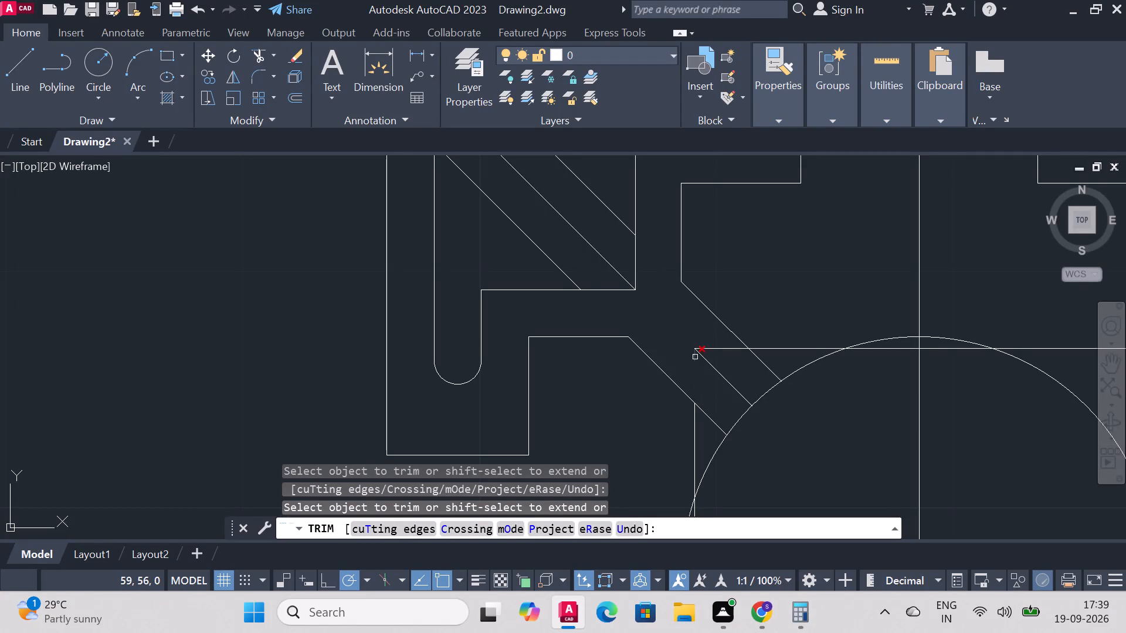
left_click(696, 356)
left_click(700, 352)
left_click(717, 353)
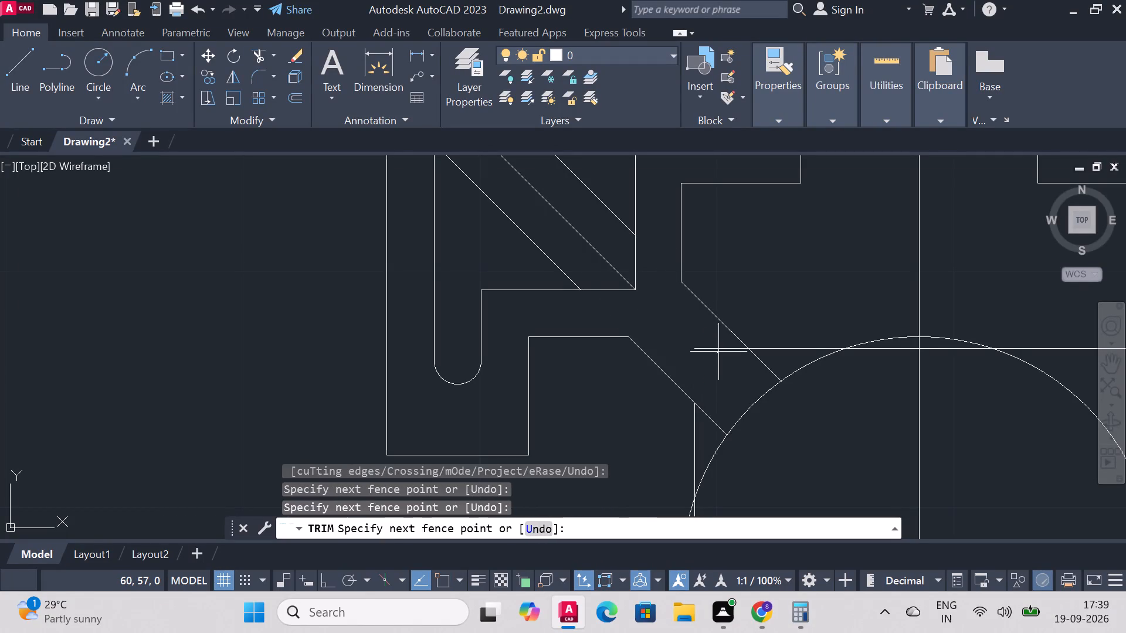
left_click(720, 349)
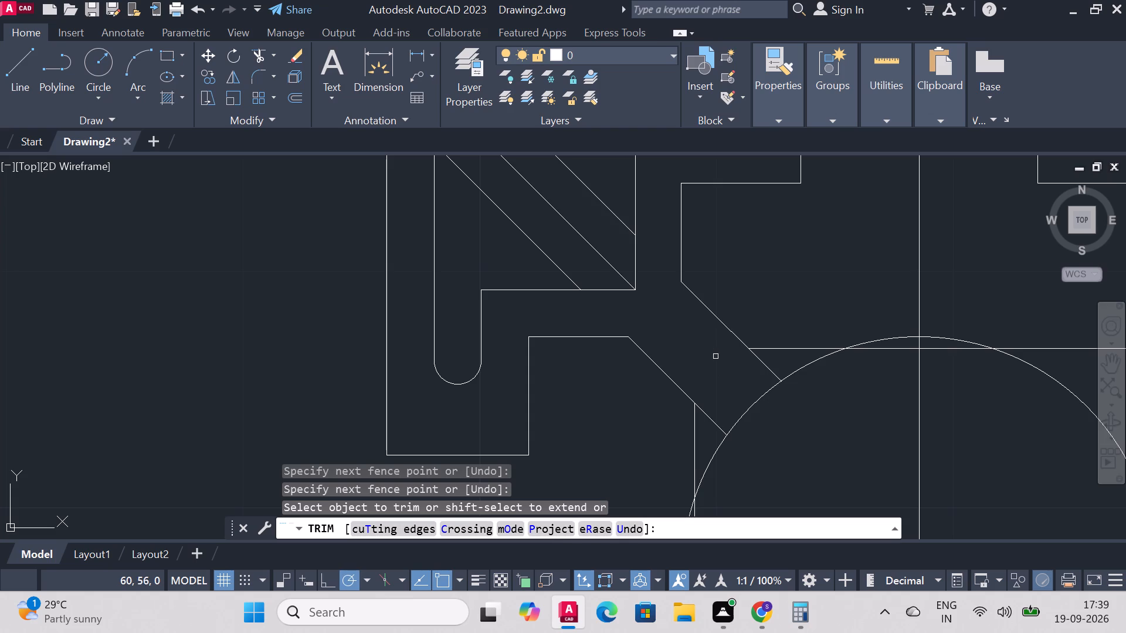
Trim the two offset diagonals back from the circle to the square's edges.
scroll(702, 349, "down", 3)
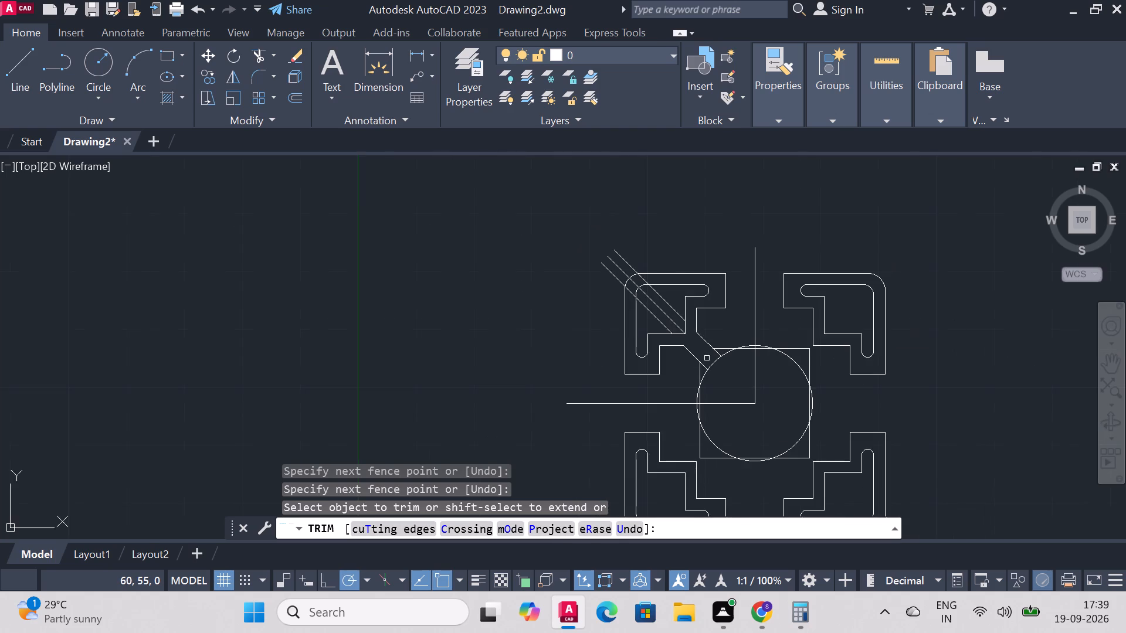
scroll(707, 358, "up", 3)
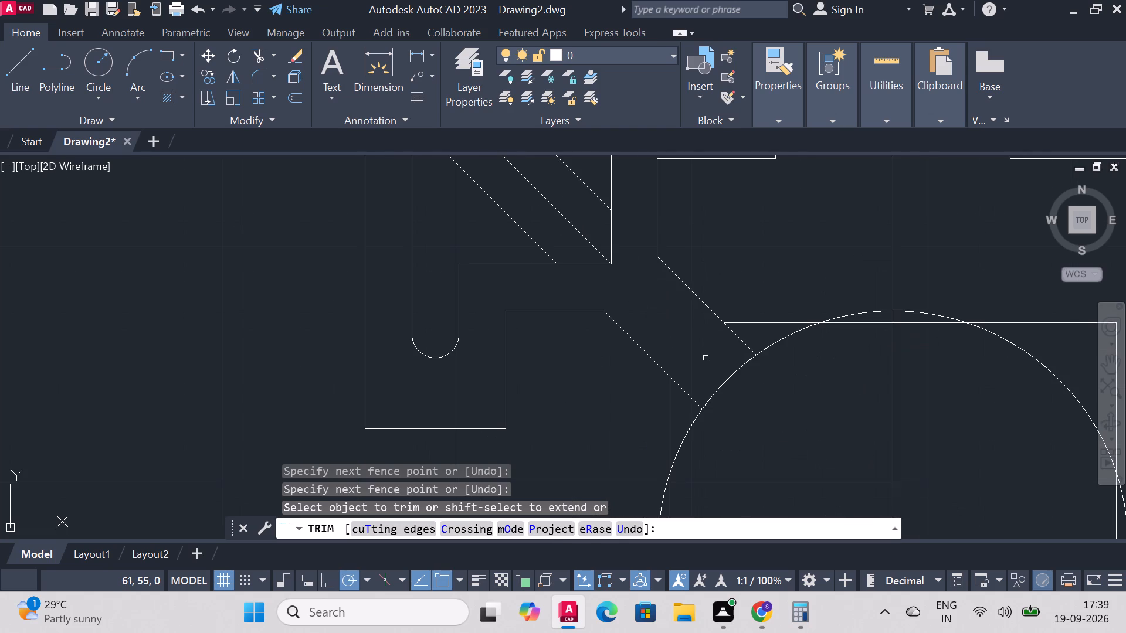
left_click(689, 394)
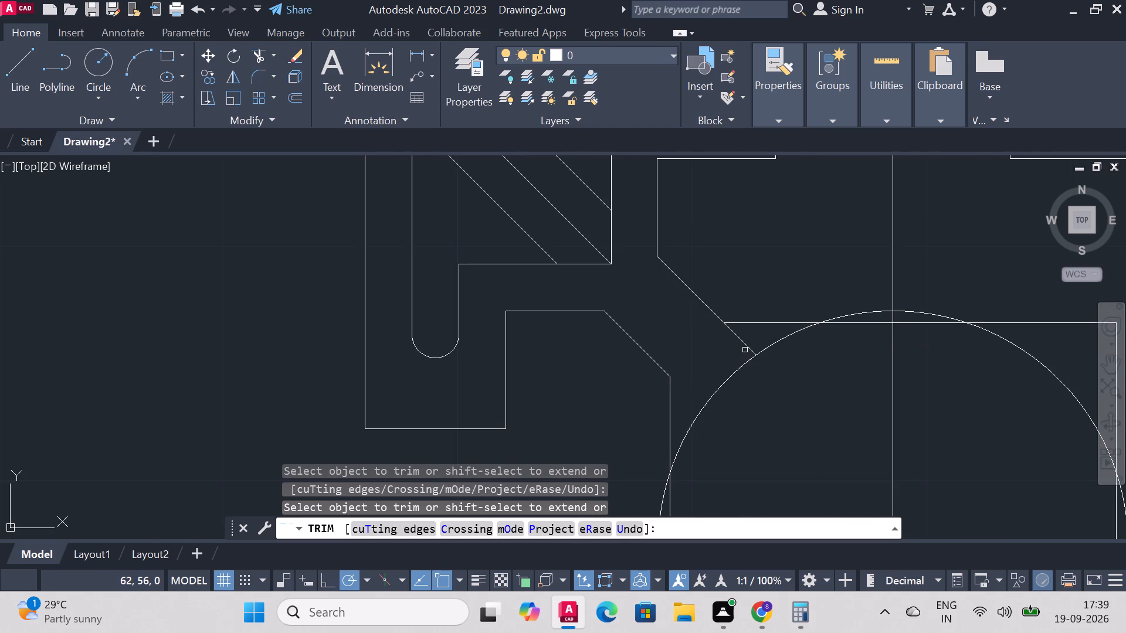
left_click(746, 345)
Trim the four circle arcs inside the square's corners, keeping only the shallow arcs bulging beyond its sides.
scroll(690, 316, "down", 4)
scroll(738, 371, "up", 3)
scroll(633, 258, "down", 3)
scroll(642, 234, "up", 2)
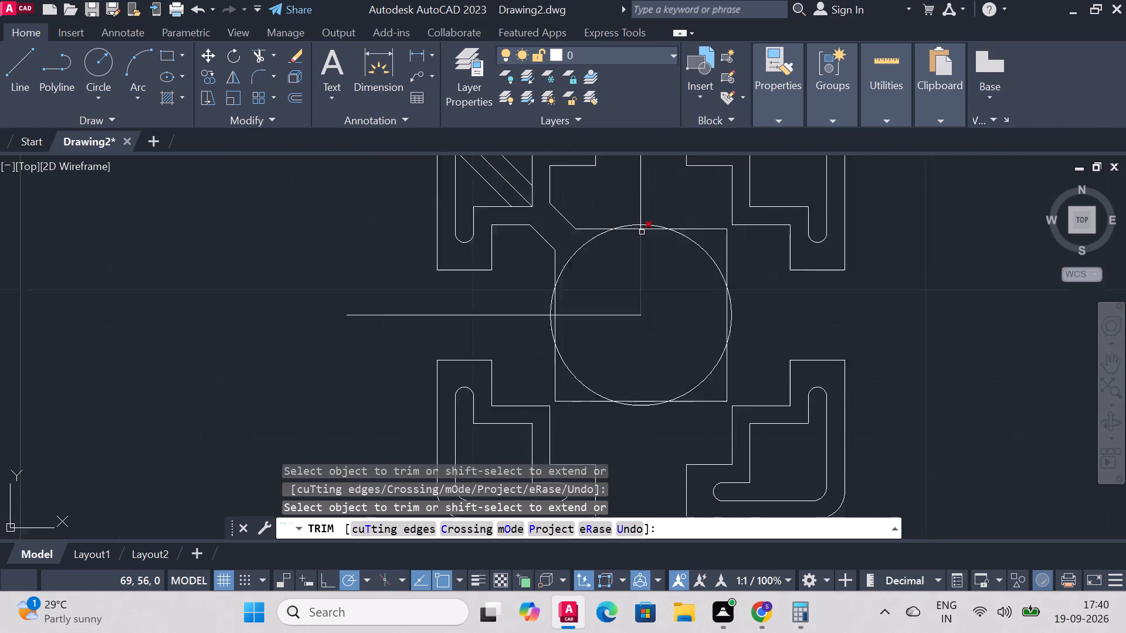
scroll(642, 232, "up", 1)
left_click(557, 247)
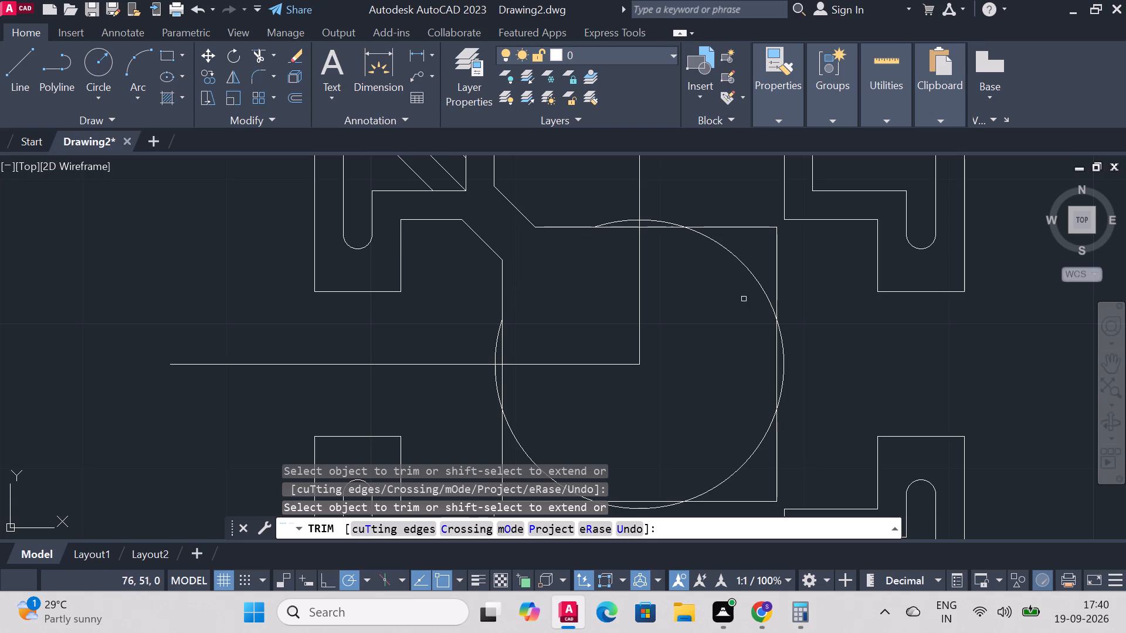
left_click(749, 273)
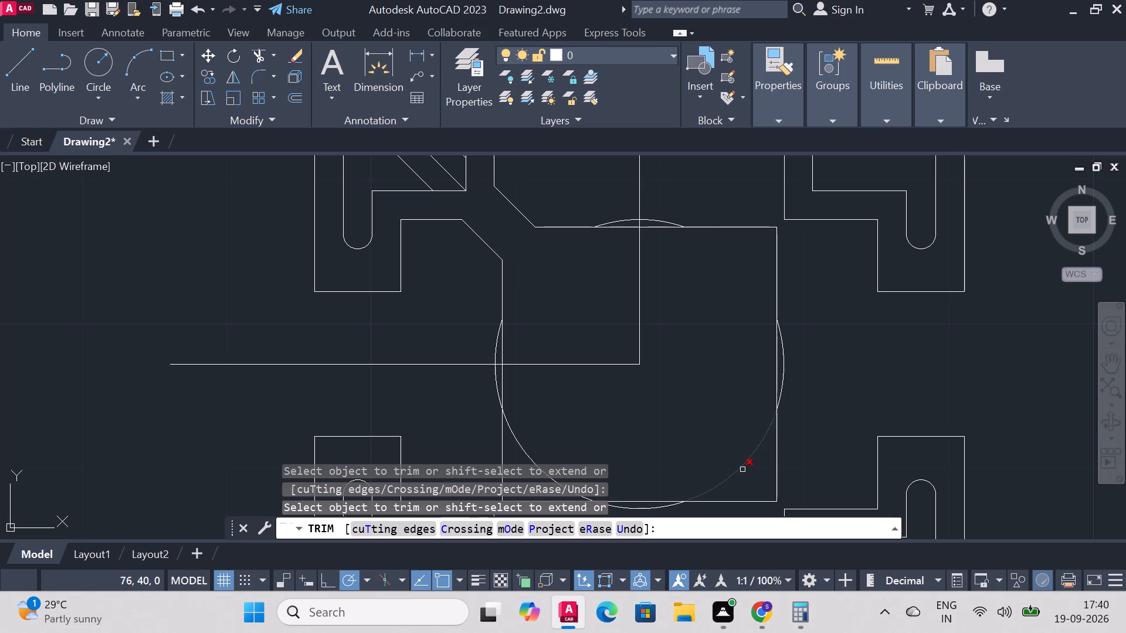
left_click(742, 468)
scroll(646, 318, "down", 3)
scroll(575, 364, "up", 2)
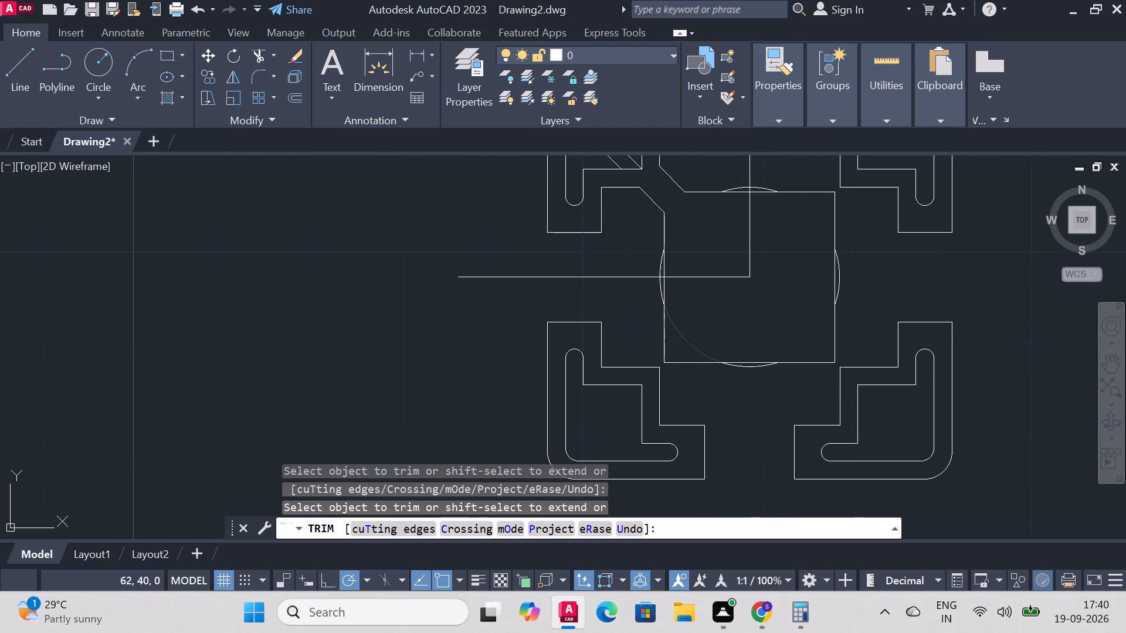
left_click(688, 341)
scroll(732, 300, "down", 3)
scroll(738, 244, "up", 1)
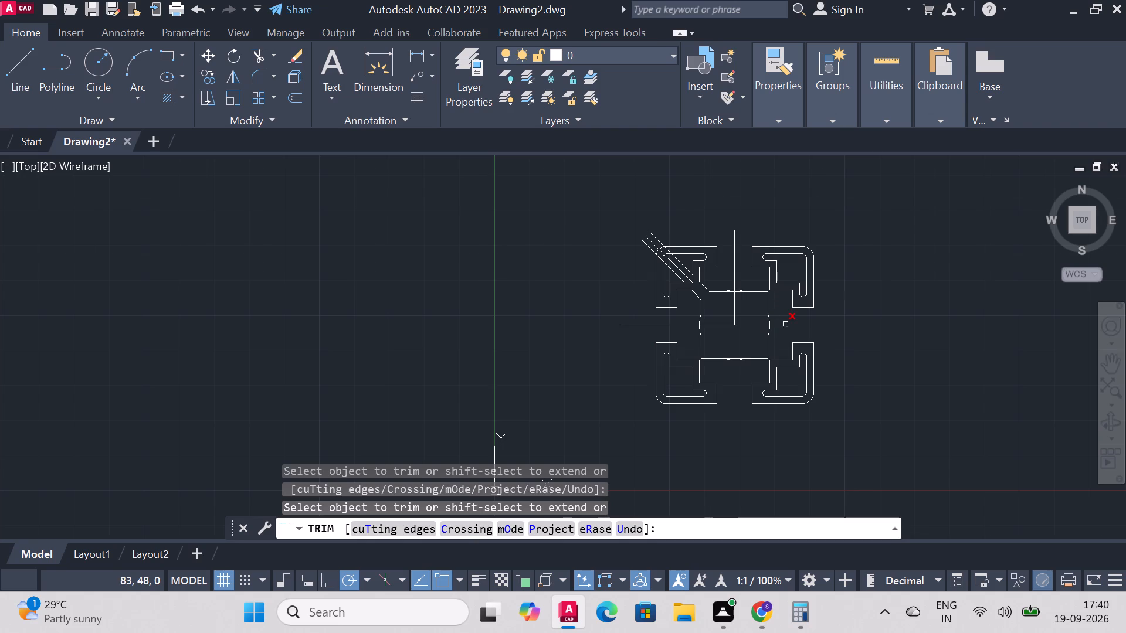
scroll(785, 324, "up", 2)
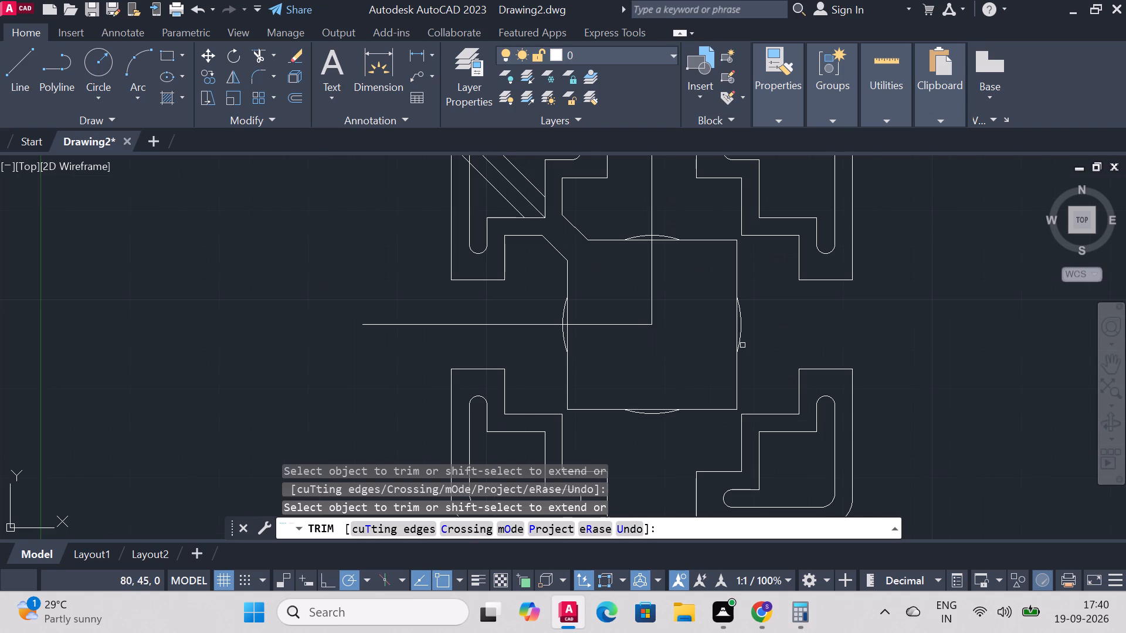
scroll(630, 247, "down", 2)
scroll(630, 221, "up", 2)
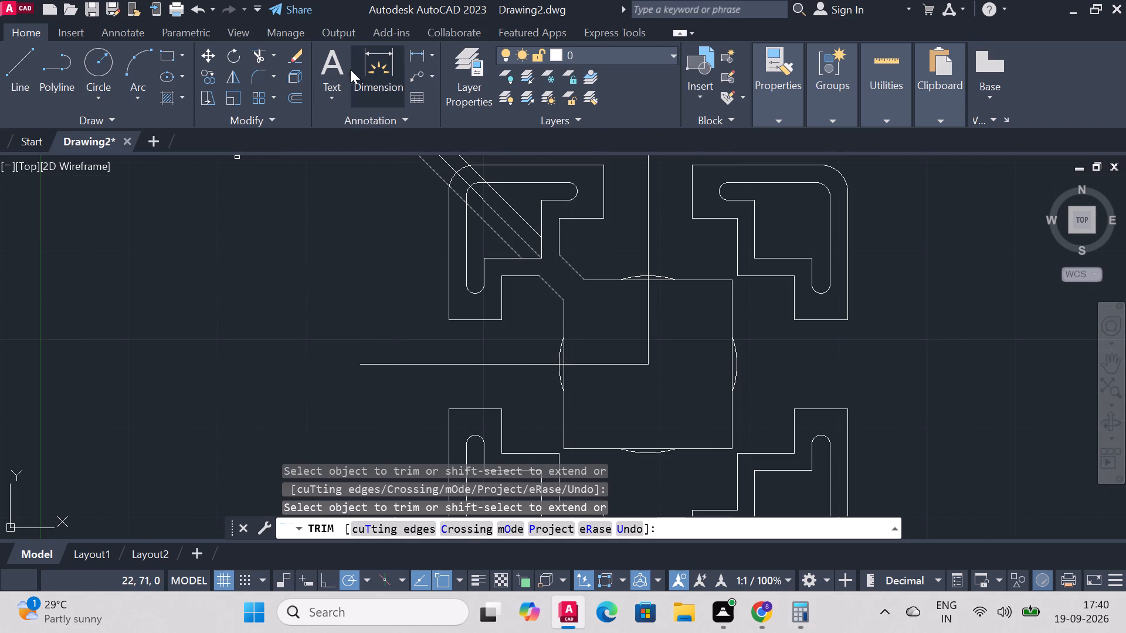
Mirror the two upper-left diagonal arm lines about the vertical centreline through the square's centre, keeping the originals.
left_click(232, 83)
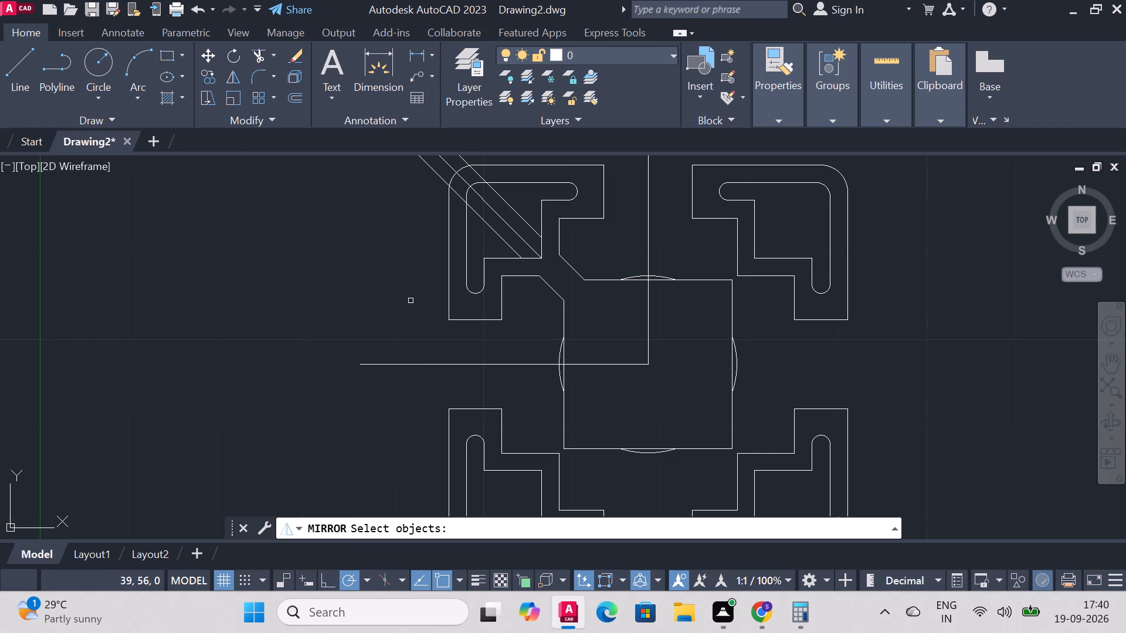
left_click(552, 288)
left_click(575, 273)
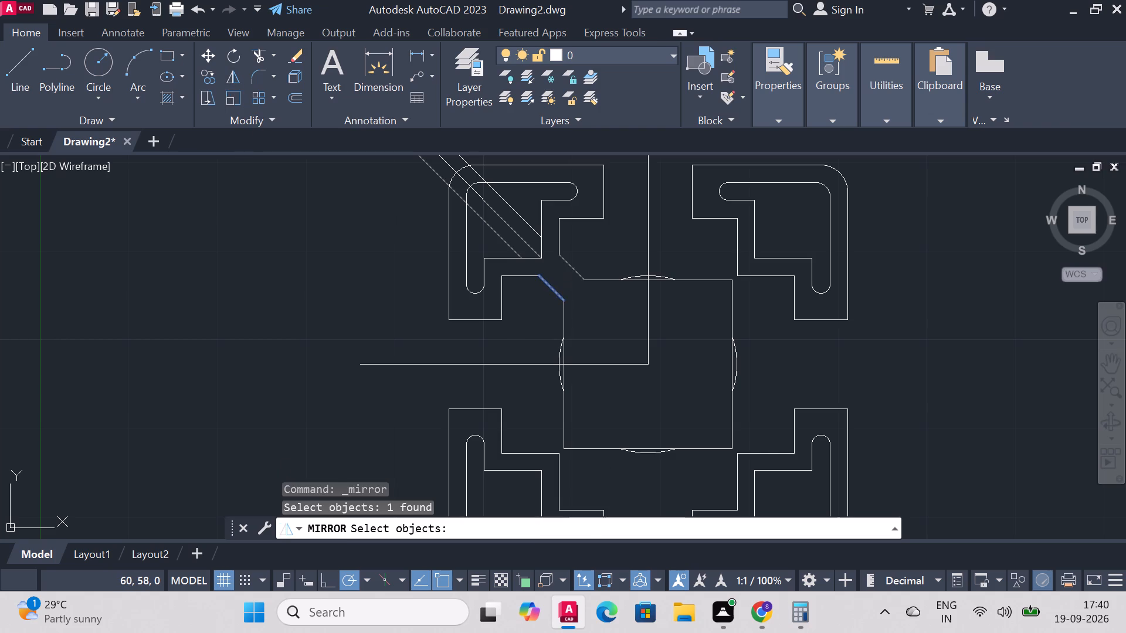
right_click(677, 332)
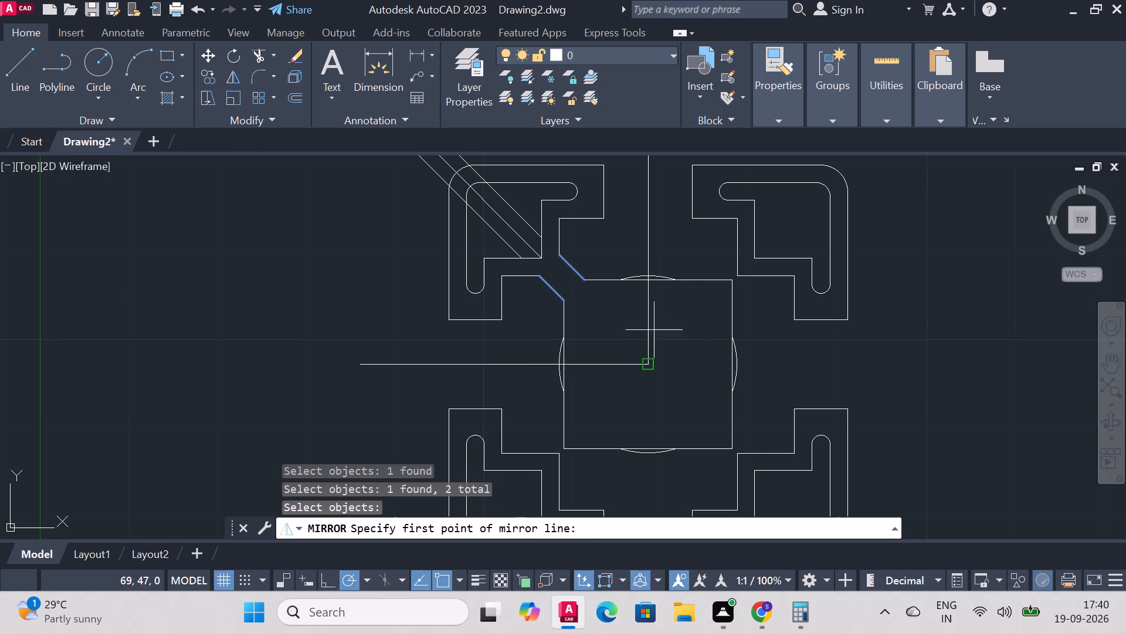
left_click(649, 364)
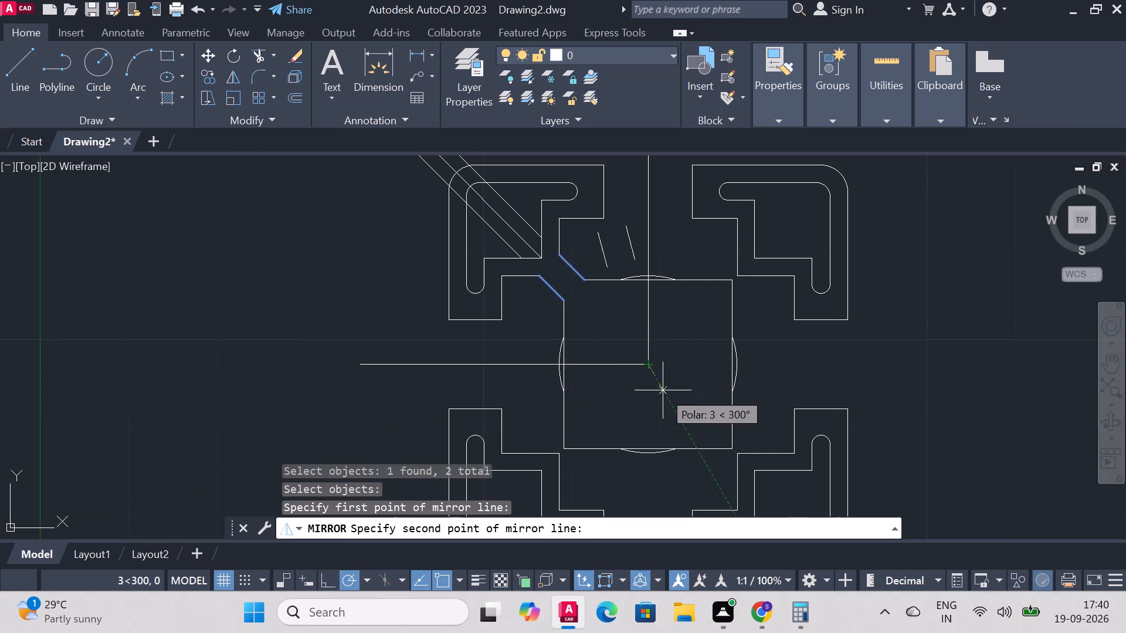
left_click(648, 407)
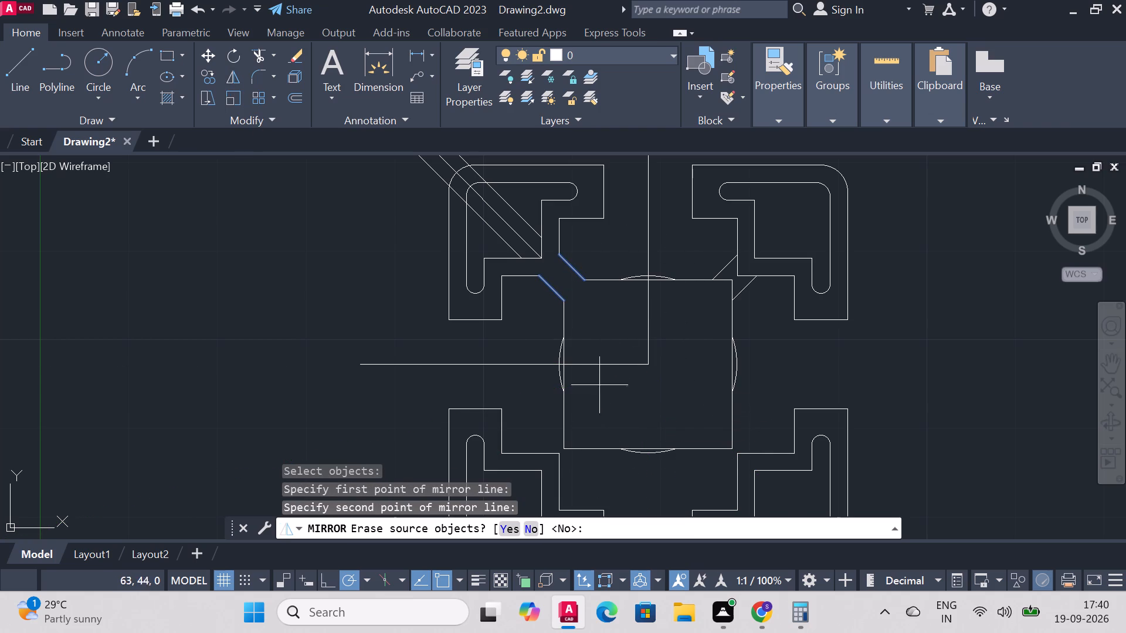
right_click(941, 346)
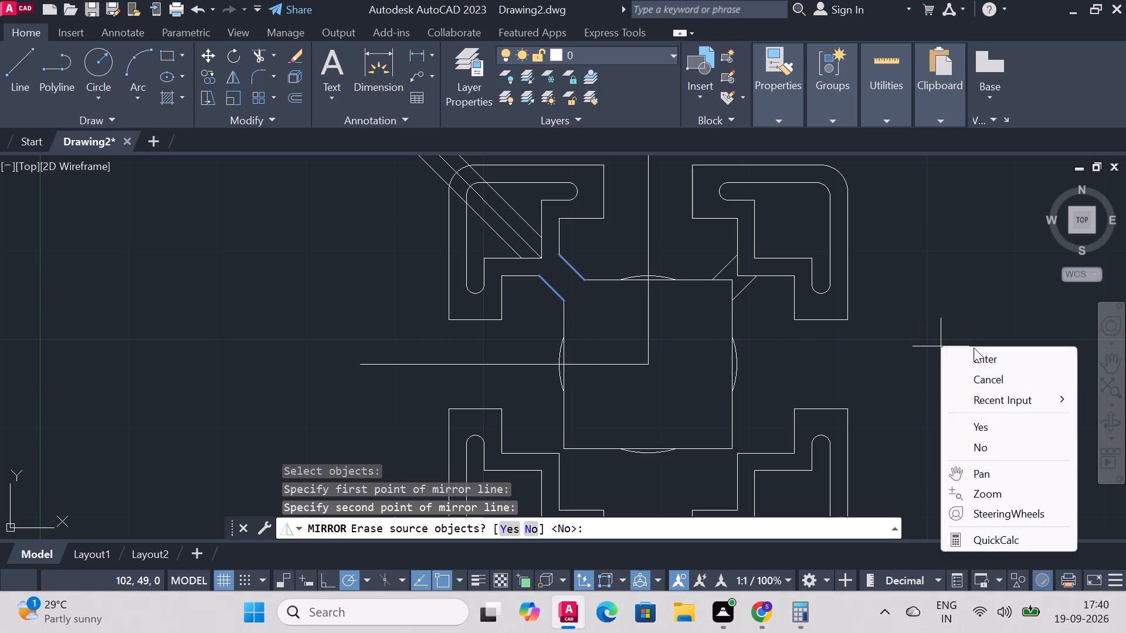
left_click(982, 361)
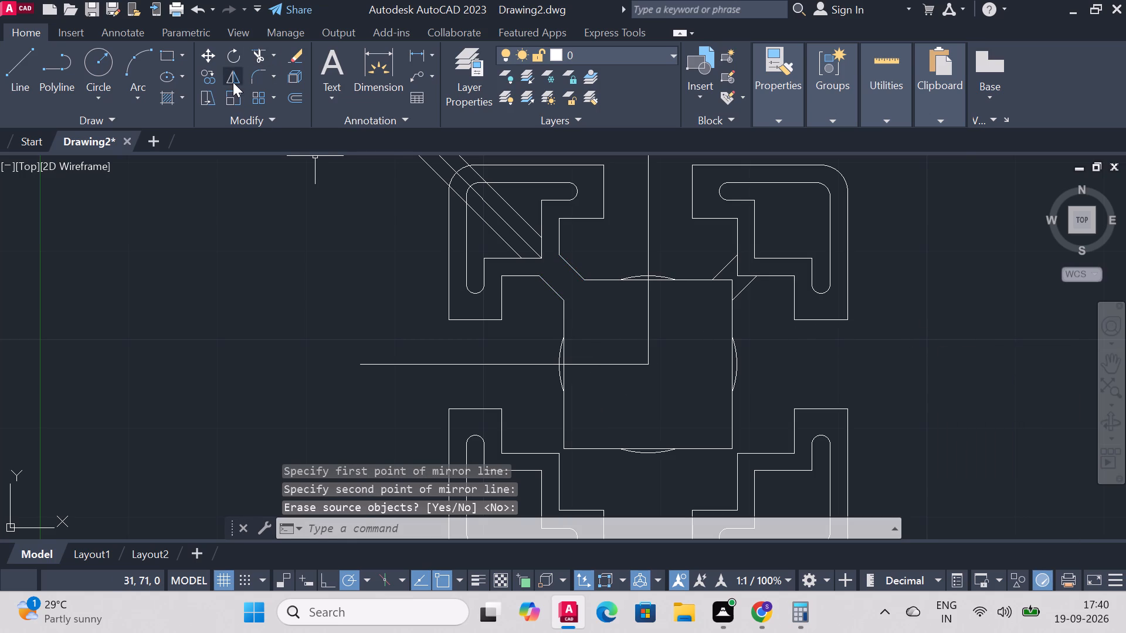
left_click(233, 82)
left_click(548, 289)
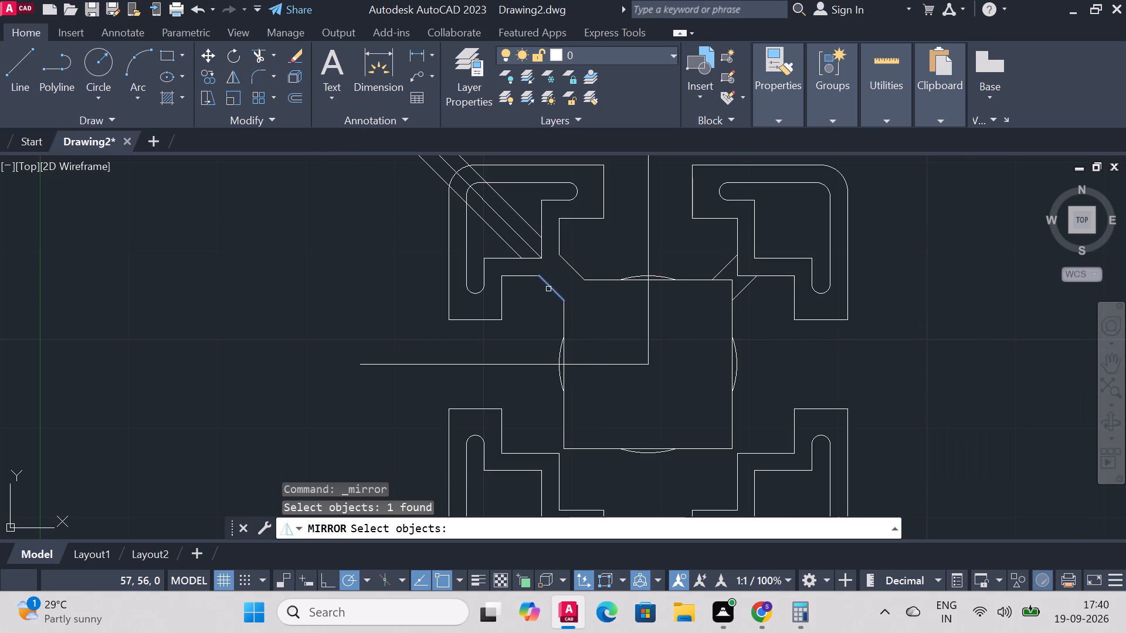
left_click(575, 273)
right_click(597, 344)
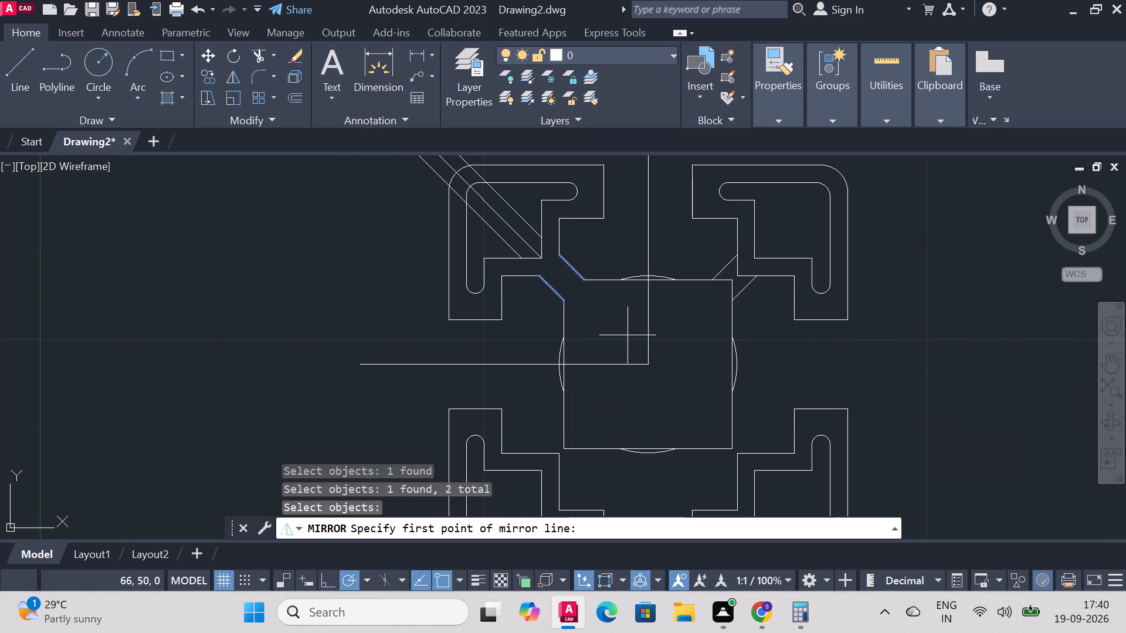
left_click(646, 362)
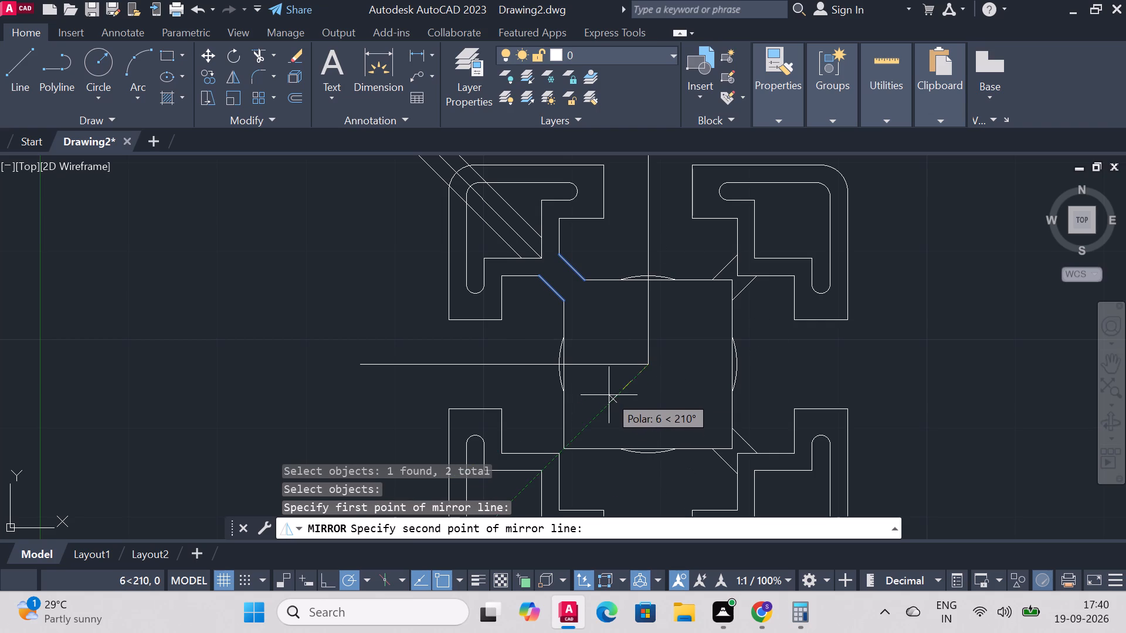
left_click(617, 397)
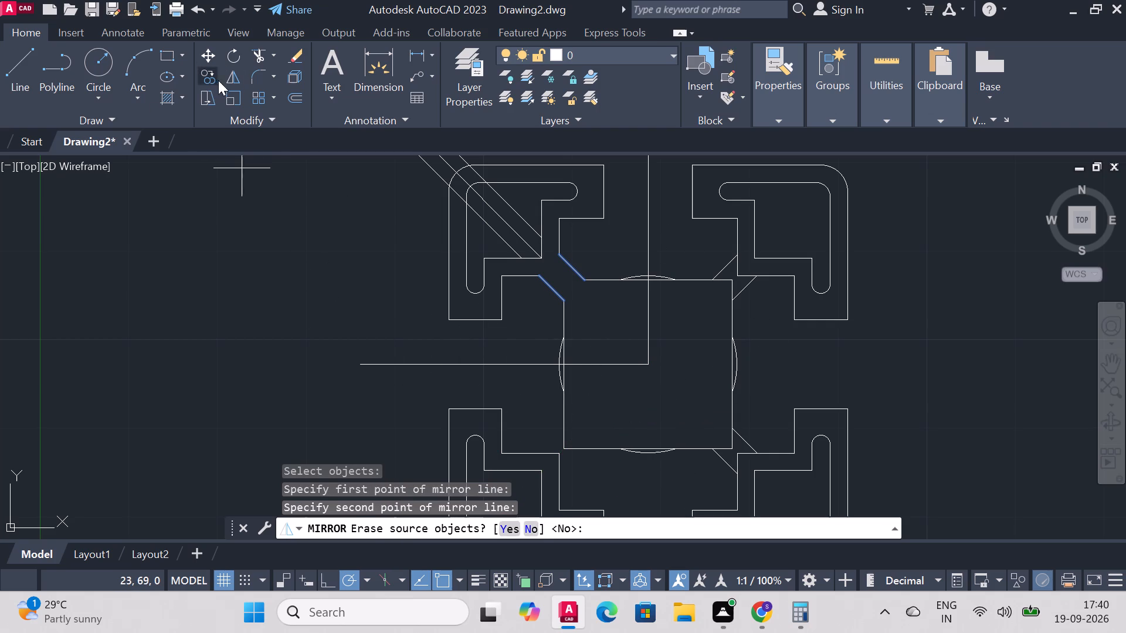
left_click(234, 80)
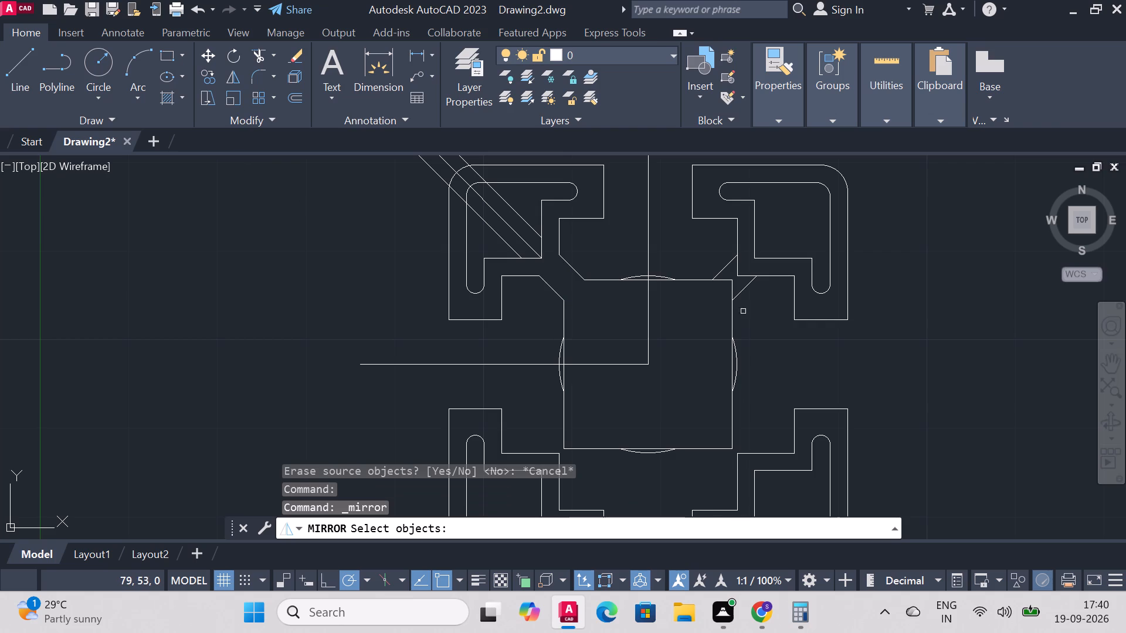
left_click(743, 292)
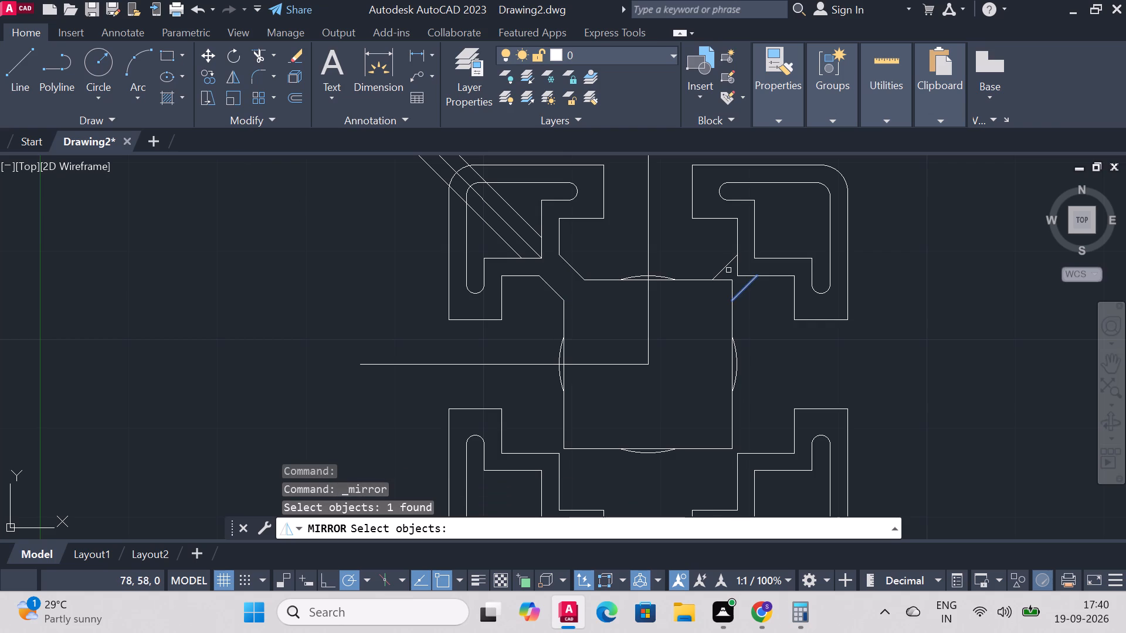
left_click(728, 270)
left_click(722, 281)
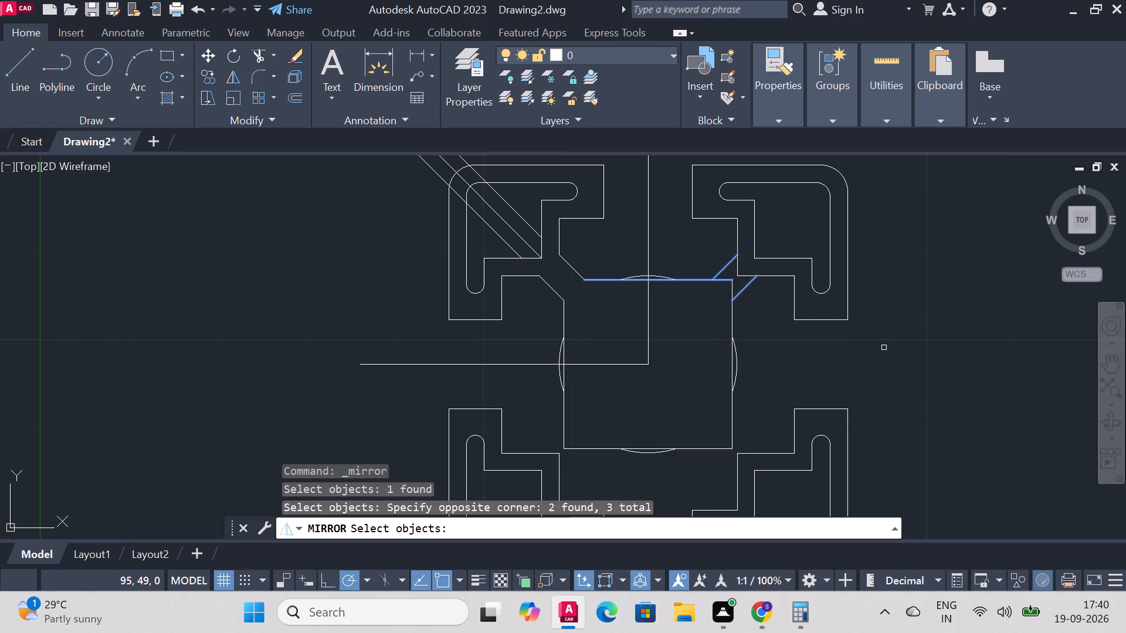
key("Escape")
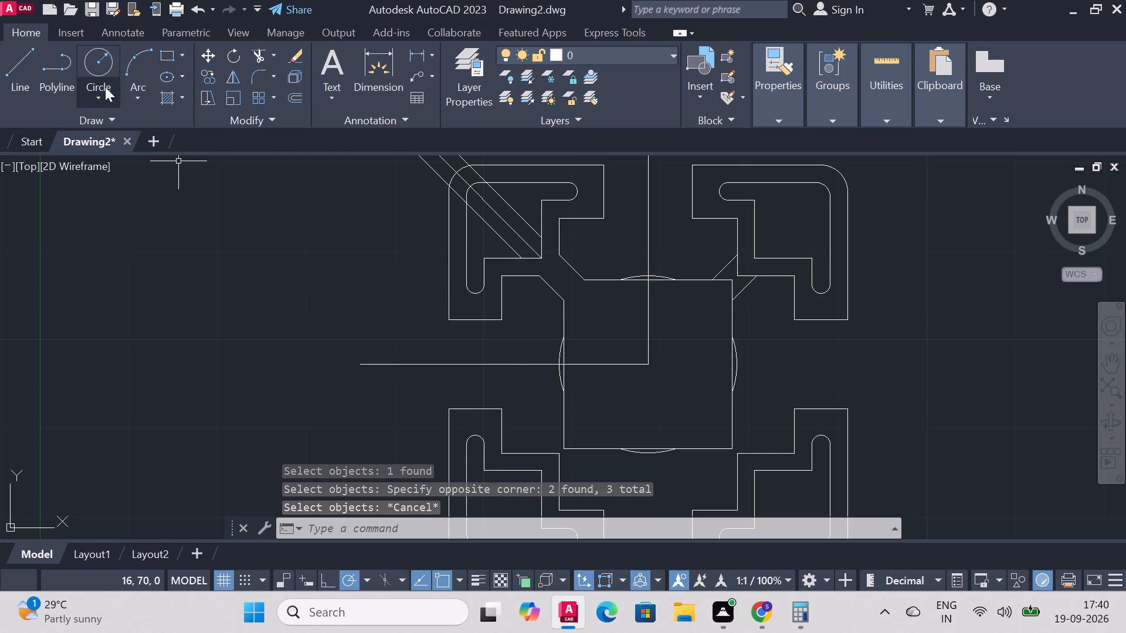
Mirror the two upper-right diagonal arm lines about the horizontal centreline through the square's centre, keeping the originals.
left_click(230, 80)
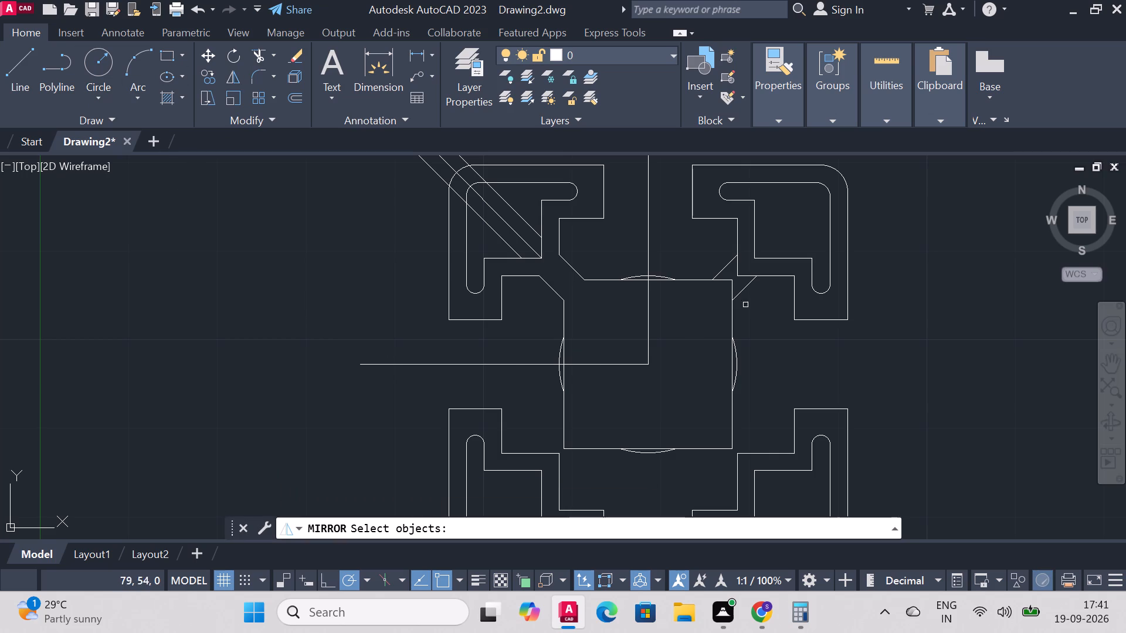
left_click(741, 292)
left_click(725, 269)
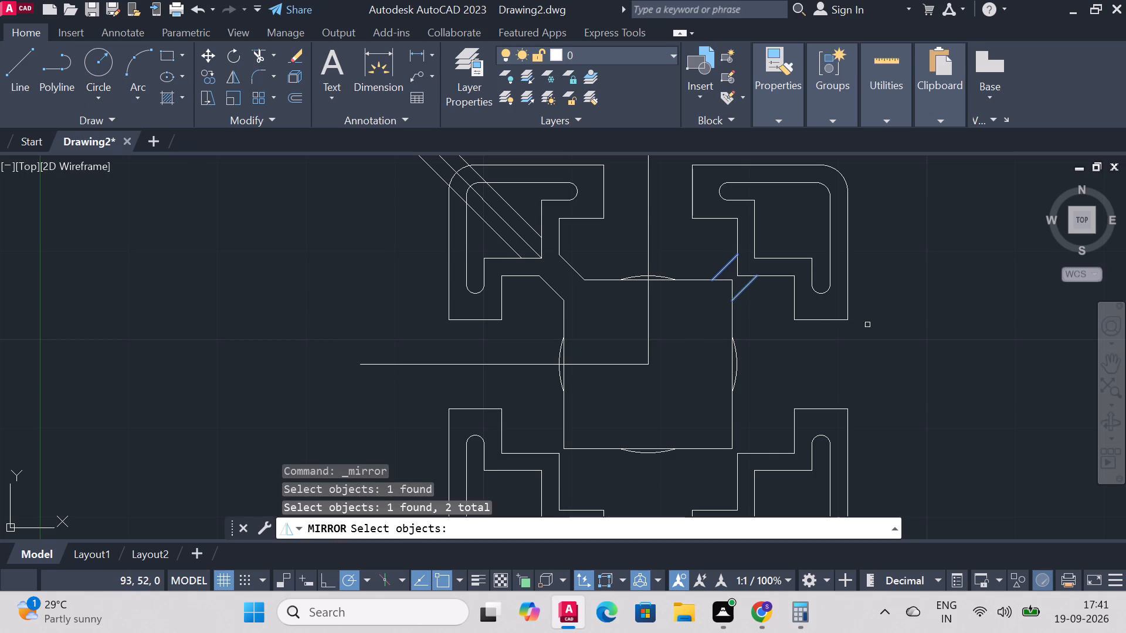
right_click(867, 325)
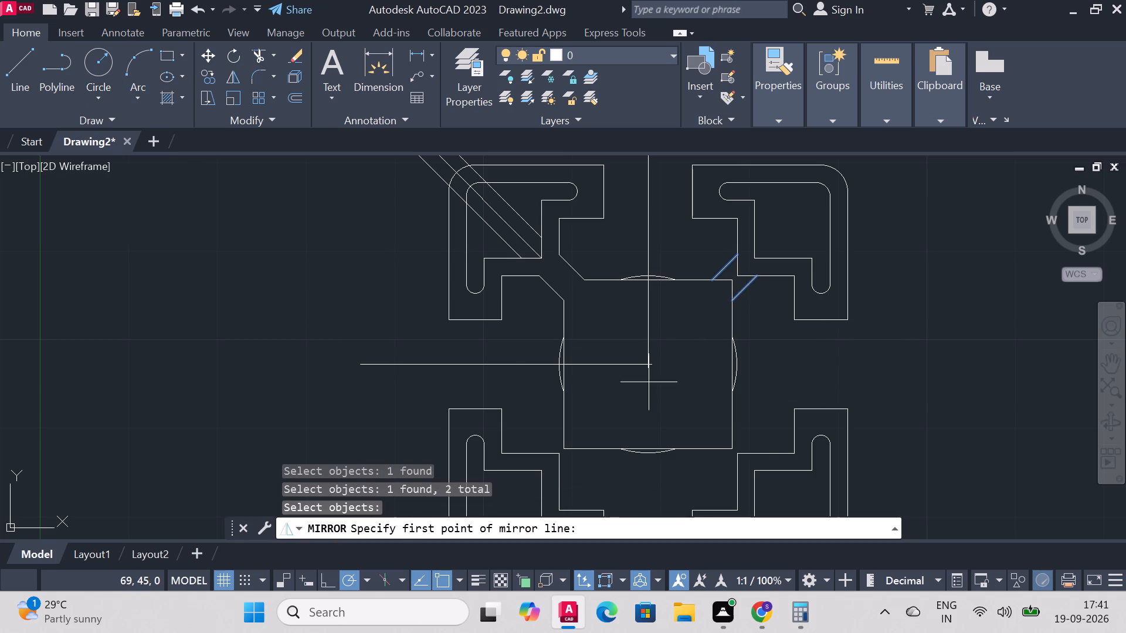
left_click(649, 359)
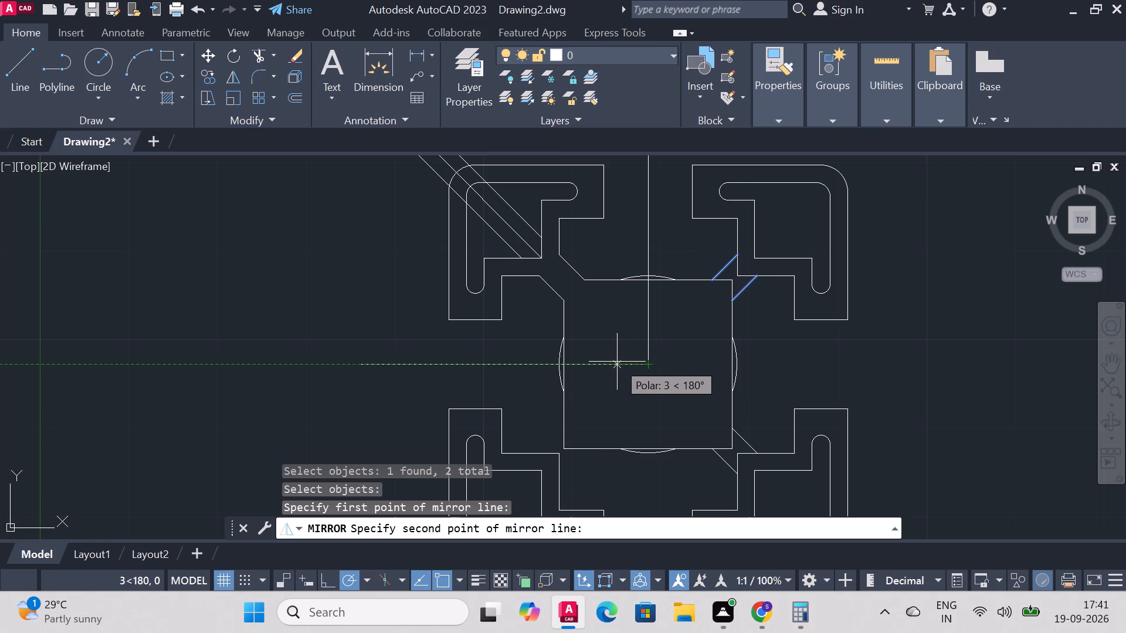
left_click(617, 362)
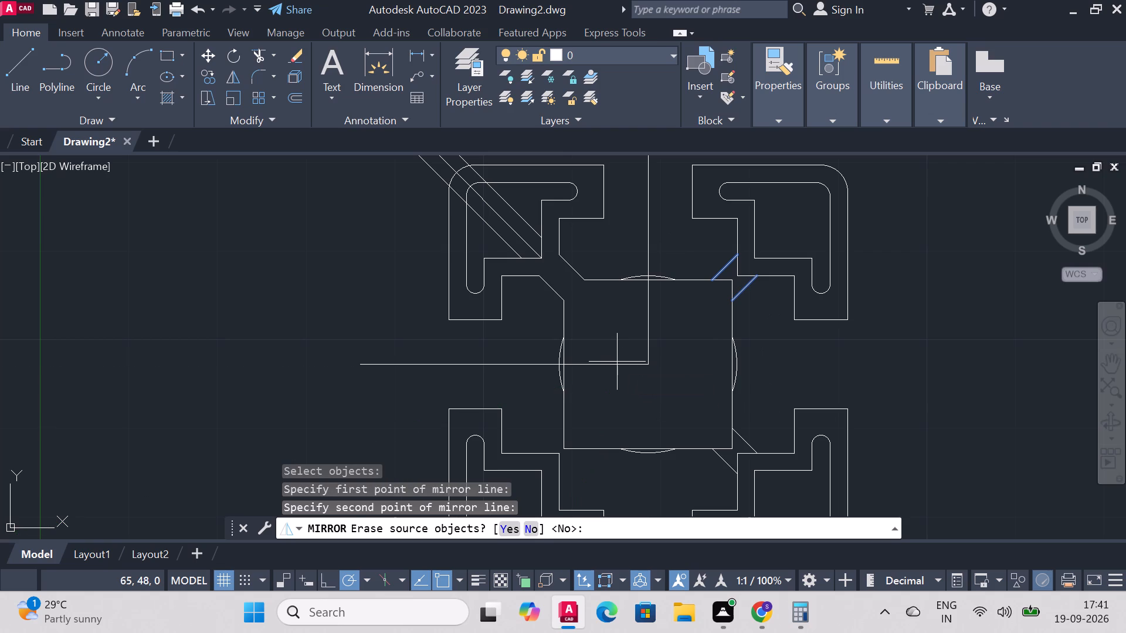
key("n")
key("Return")
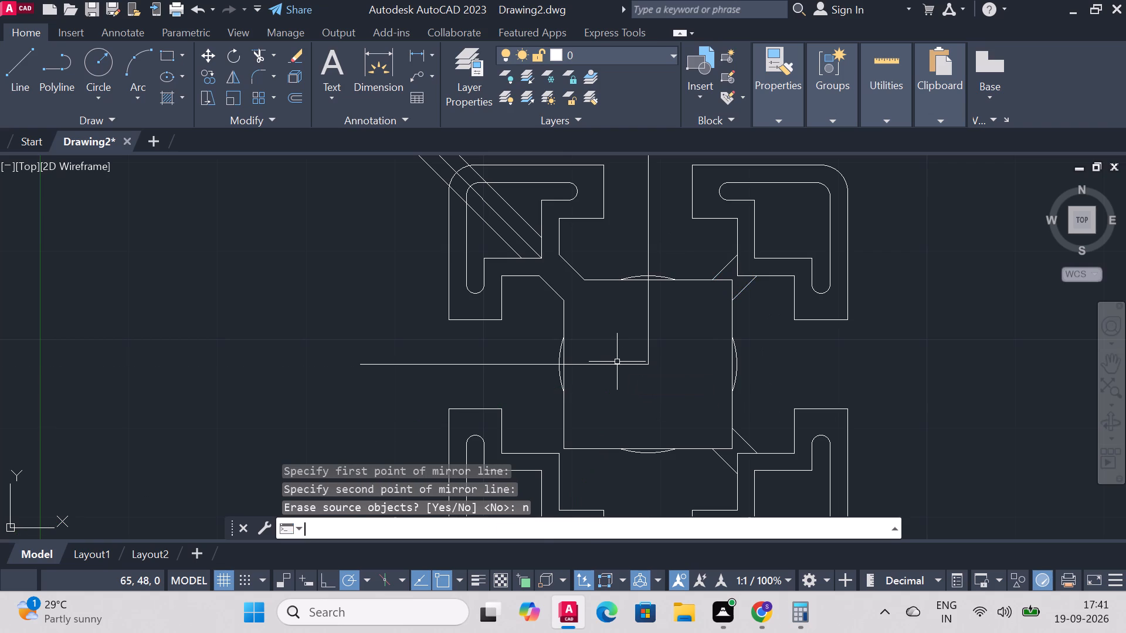
Trim away the upper-right bracket's inner corner and the square's upper-right corner between the two diagonal arm lines.
left_click(263, 51)
left_click(749, 274)
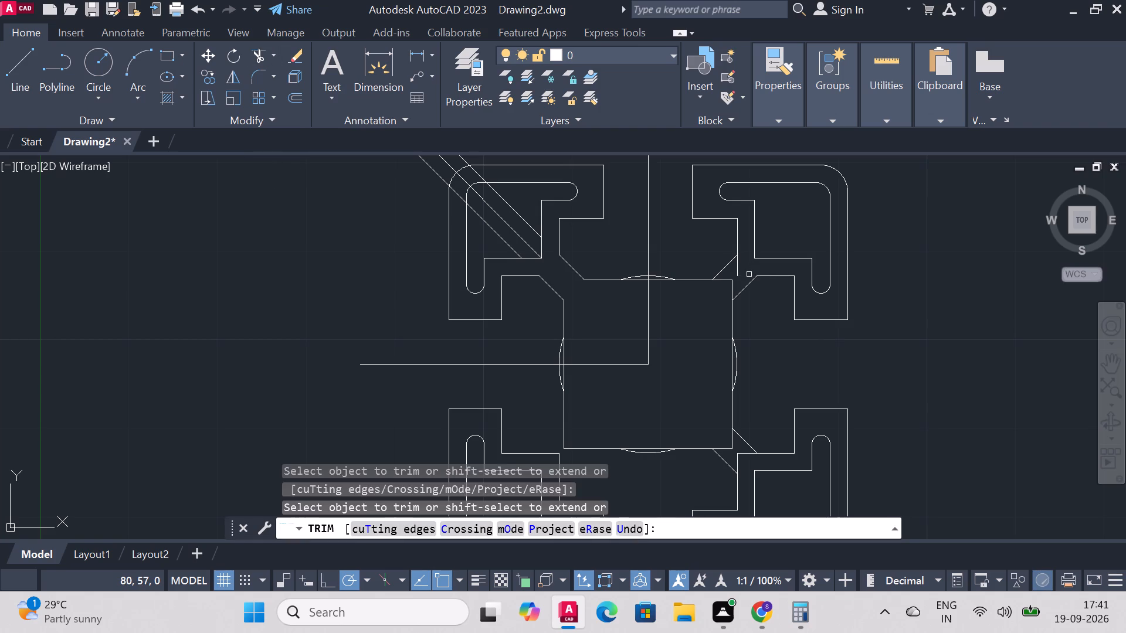
left_click(738, 266)
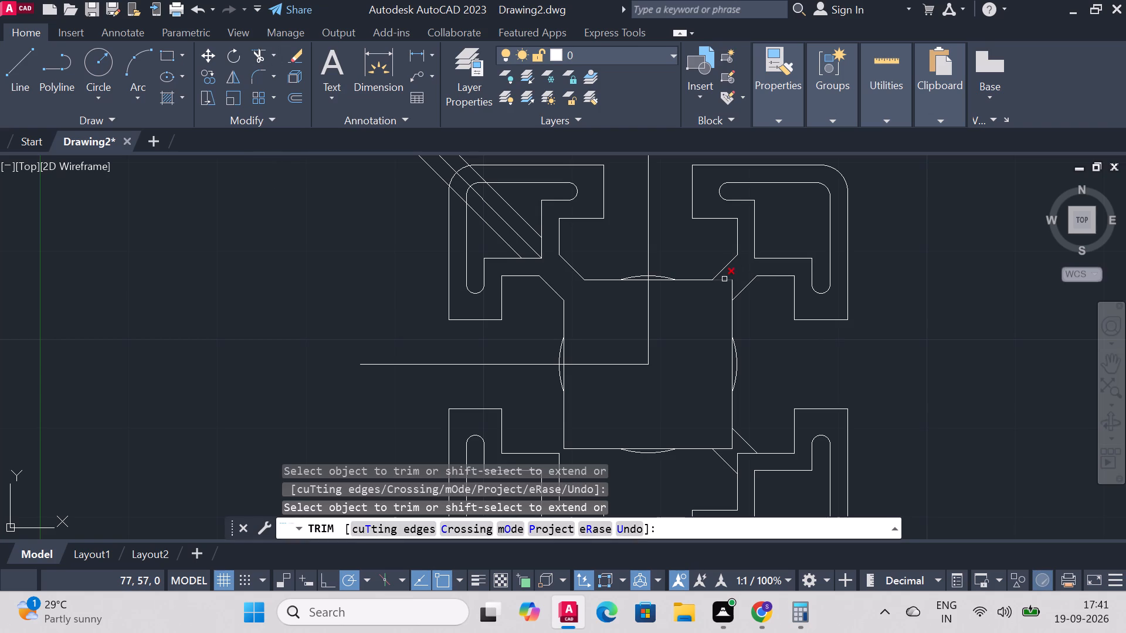
left_click(724, 279)
left_click(731, 287)
Trim the lower-right bracket's vertical edge between its inner corner and the lower diagonal arm line.
scroll(712, 375, "down", 2)
scroll(726, 473, "up", 2)
scroll(709, 348, "up", 1)
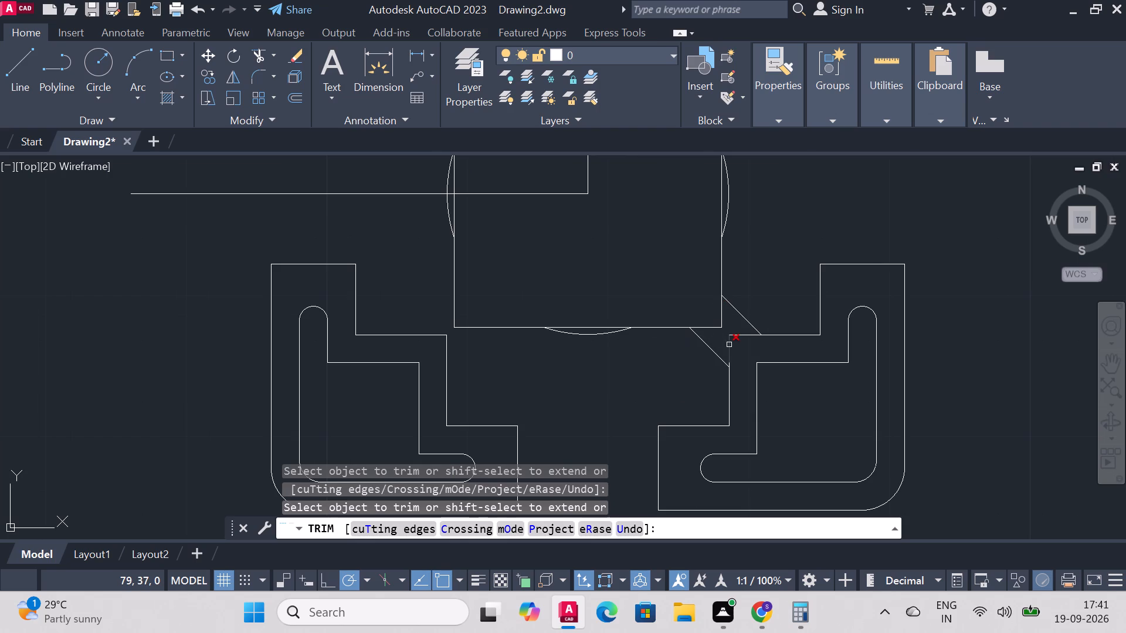
left_click(729, 345)
Draw a short line about 1 unit long at 315° extending the upper of the two lower-right diagonals past the bracket's horizontal edge.
left_click(19, 60)
scroll(632, 287, "up", 3)
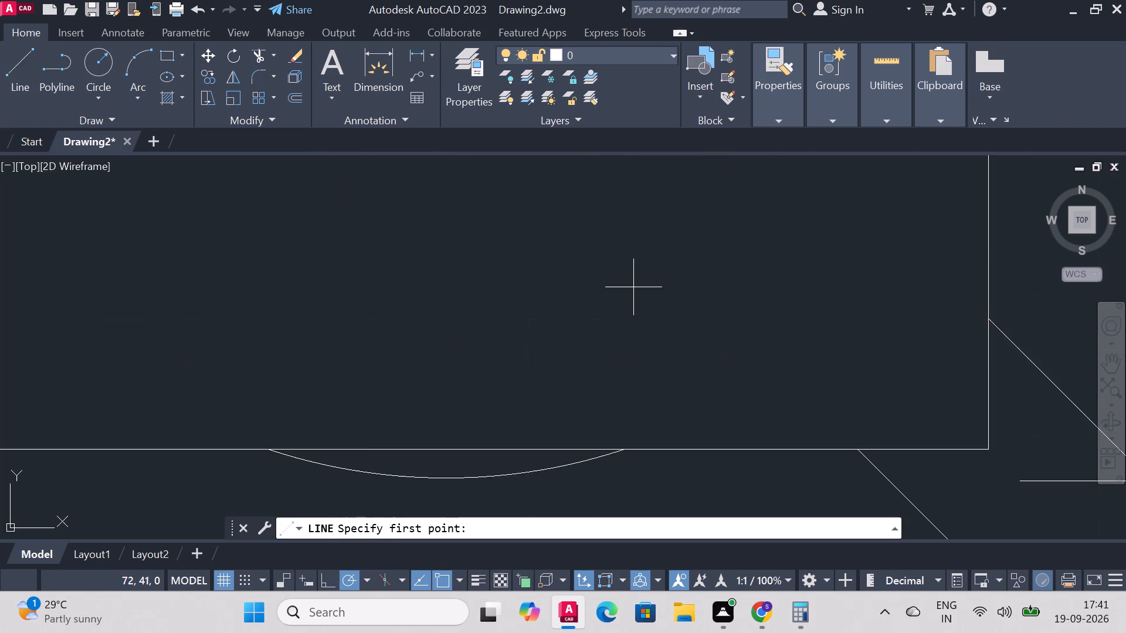
scroll(1026, 382, "down", 4)
scroll(1076, 395, "up", 4)
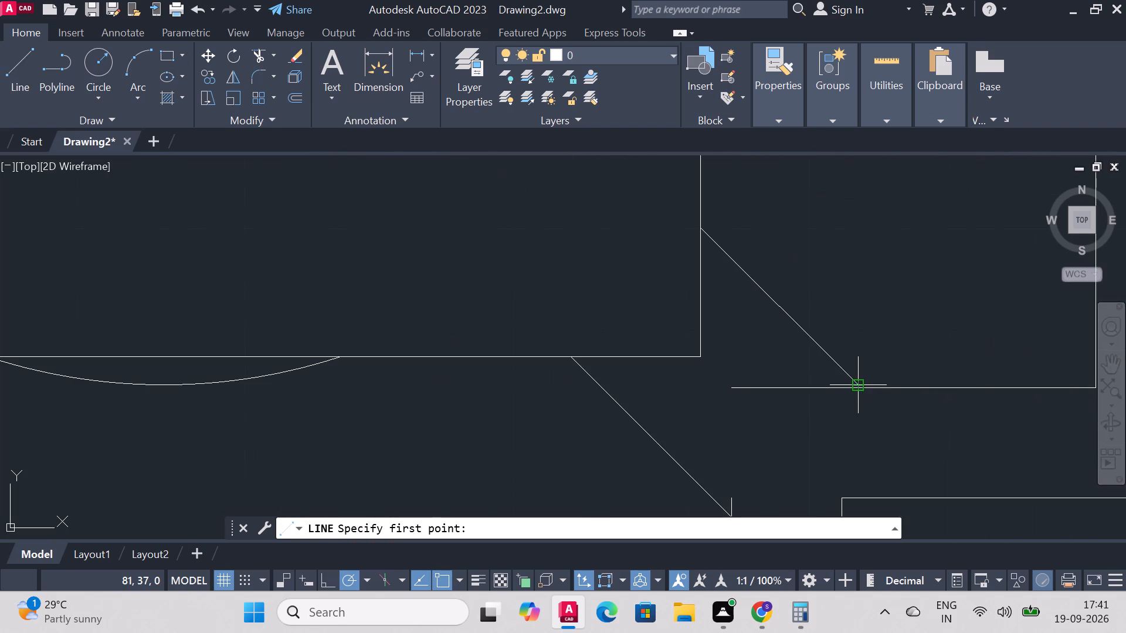
left_click(856, 389)
left_click(884, 410)
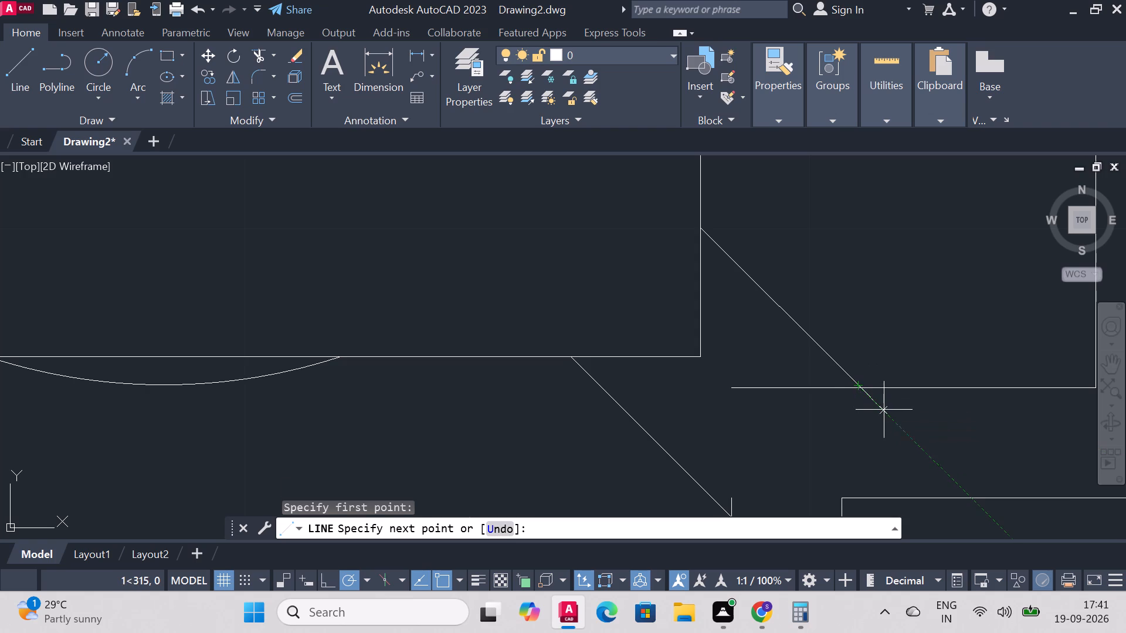
right_click(884, 410)
left_click(927, 206)
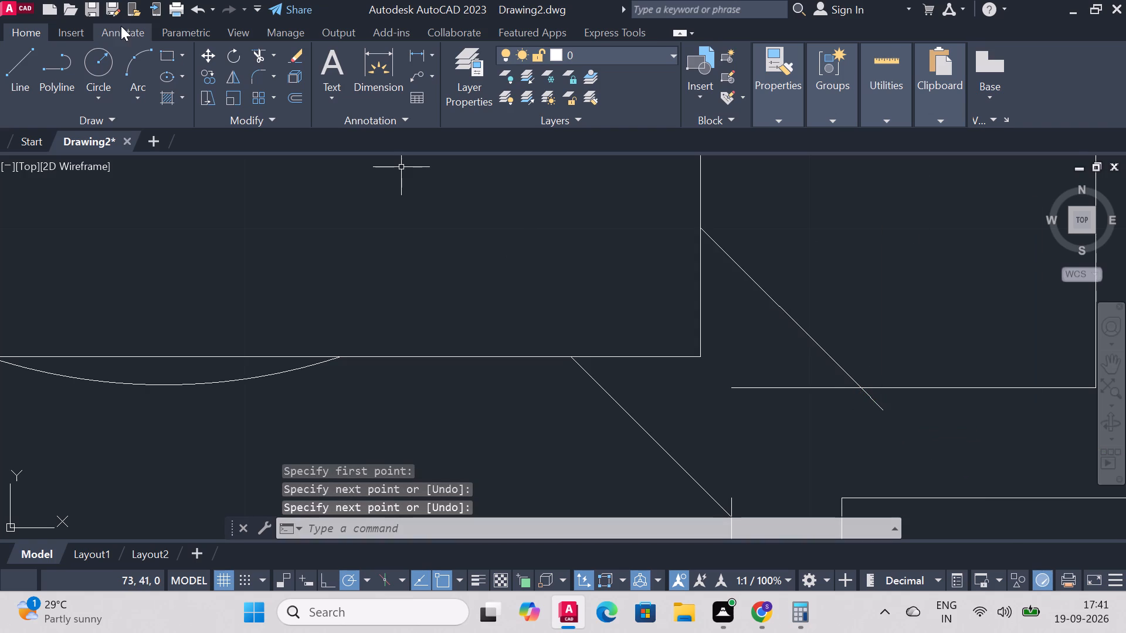
Trim the remaining lower-right bracket corner pieces, the square's lower-right corner between the diagonals, and the short extension beyond the bracket's edge.
left_click(264, 57)
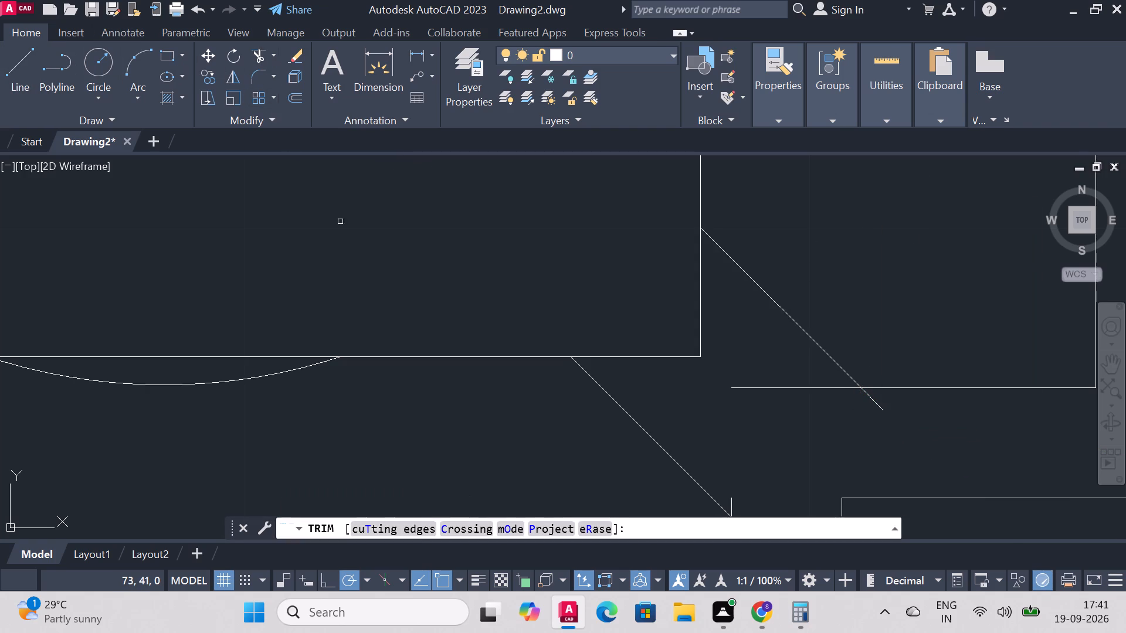
left_click(769, 386)
scroll(619, 441, "down", 3)
scroll(639, 453, "up", 3)
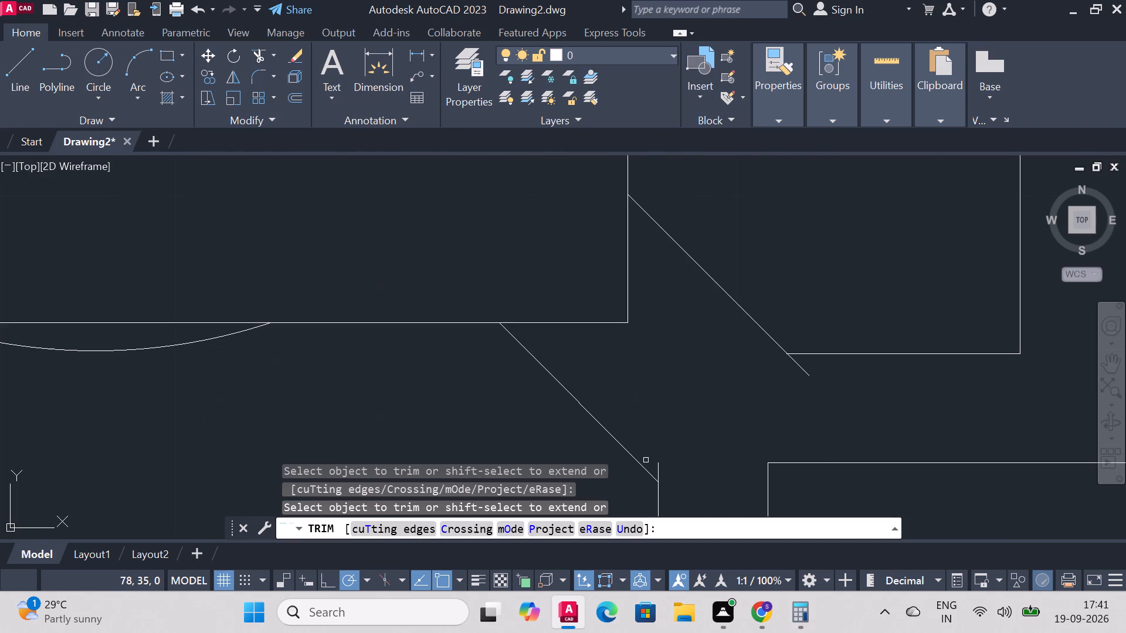
left_click(657, 469)
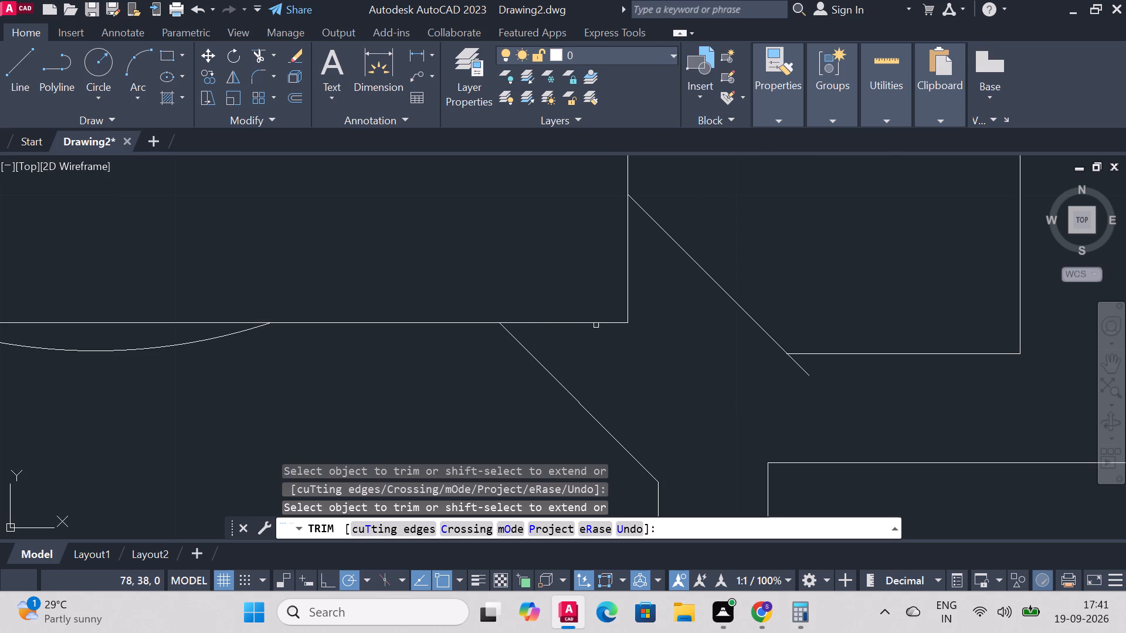
left_click(595, 322)
left_click(626, 284)
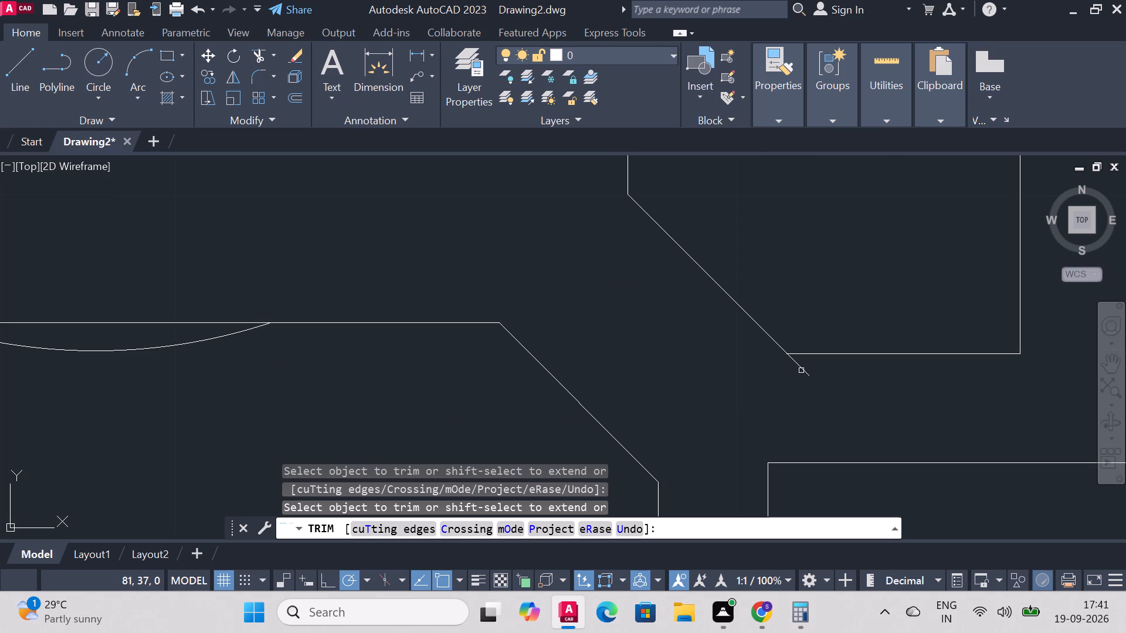
left_click(801, 370)
scroll(669, 328, "down", 4)
scroll(520, 337, "down", 2)
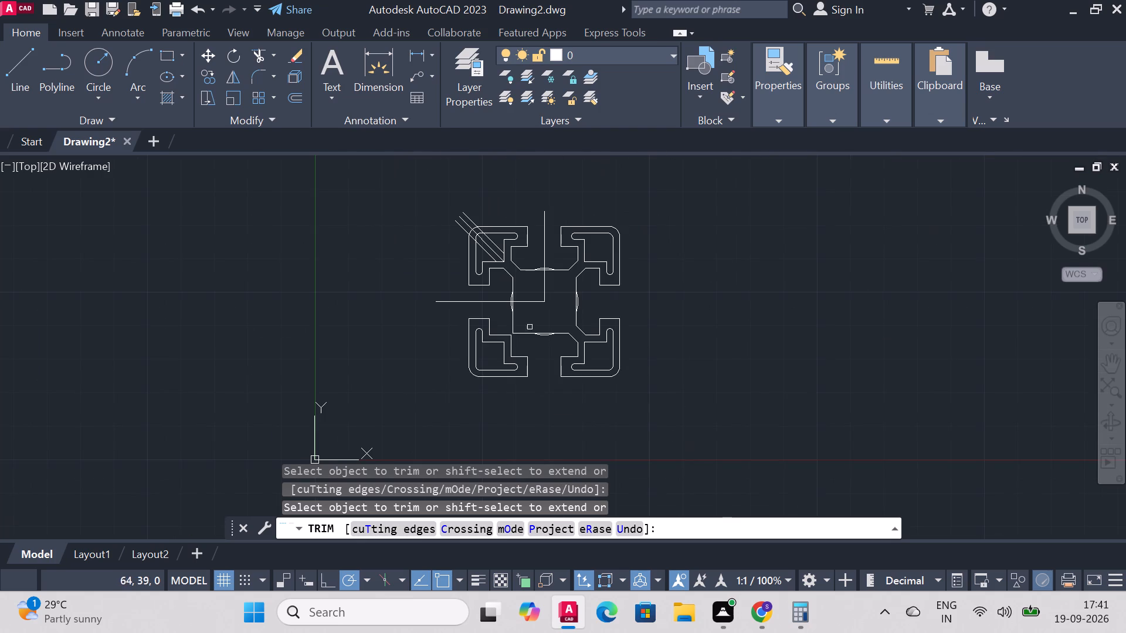
Trim the straight segments behind the shallow arcs on all four sides of the central square.
scroll(320, 305, "up", 1)
scroll(426, 245, "up", 1)
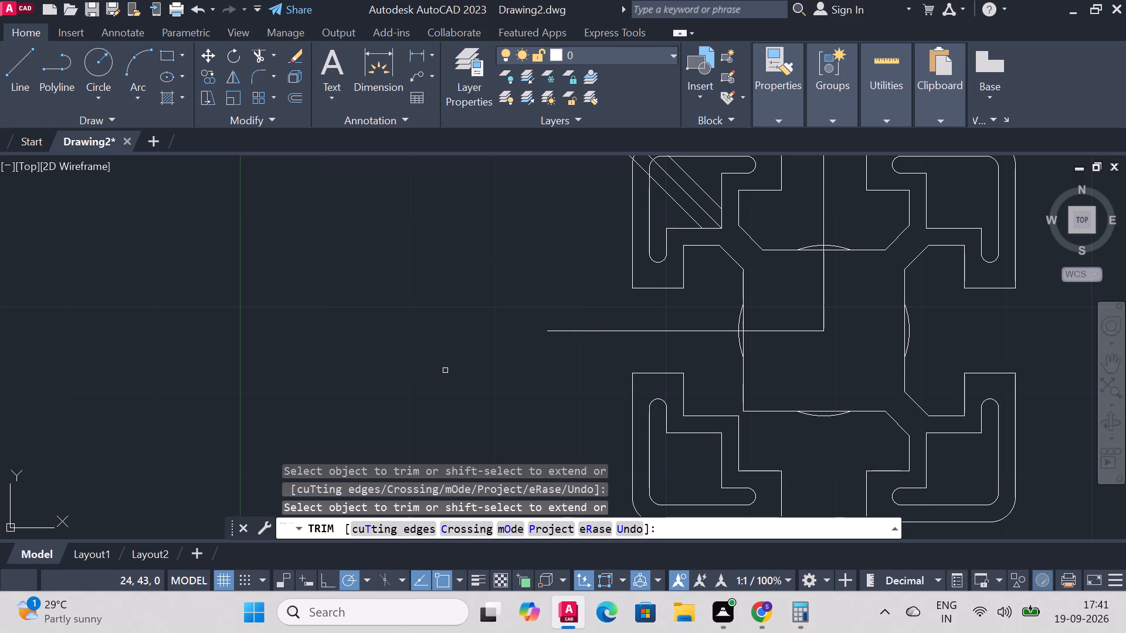
scroll(742, 293, "up", 2)
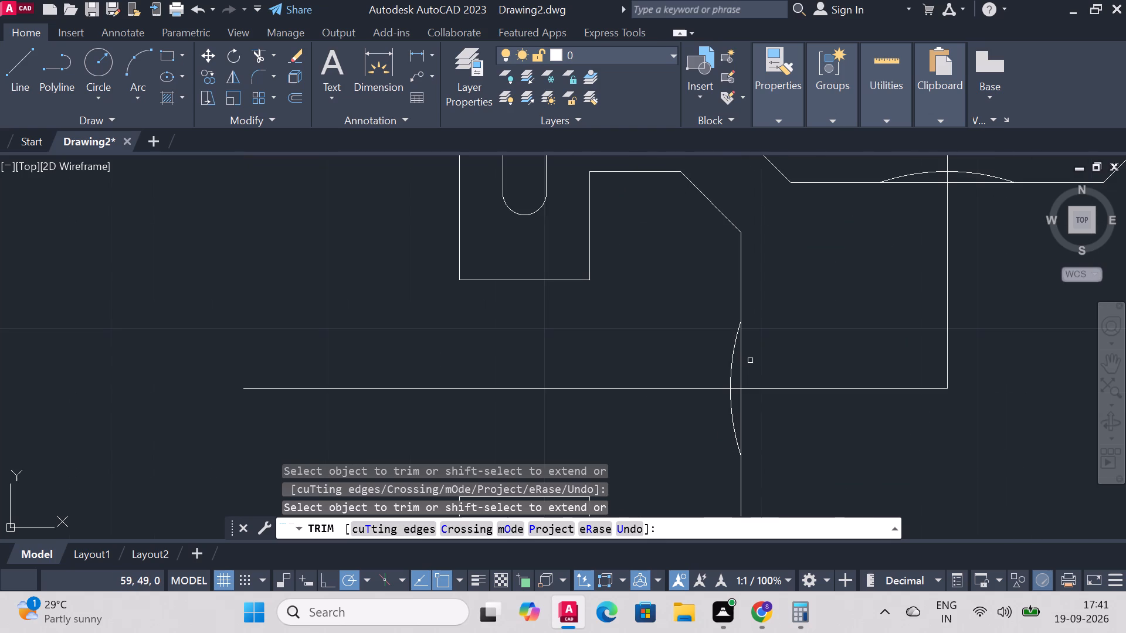
left_click(741, 365)
left_click(741, 410)
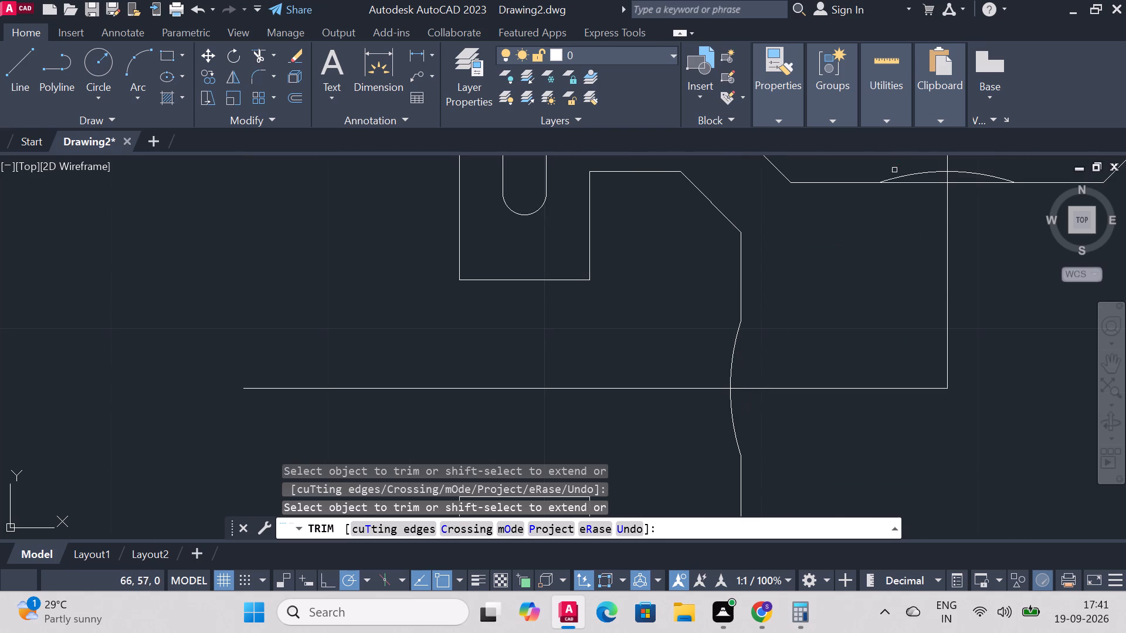
left_click(917, 184)
left_click(962, 183)
scroll(983, 282, "down", 3)
scroll(1011, 348, "up", 3)
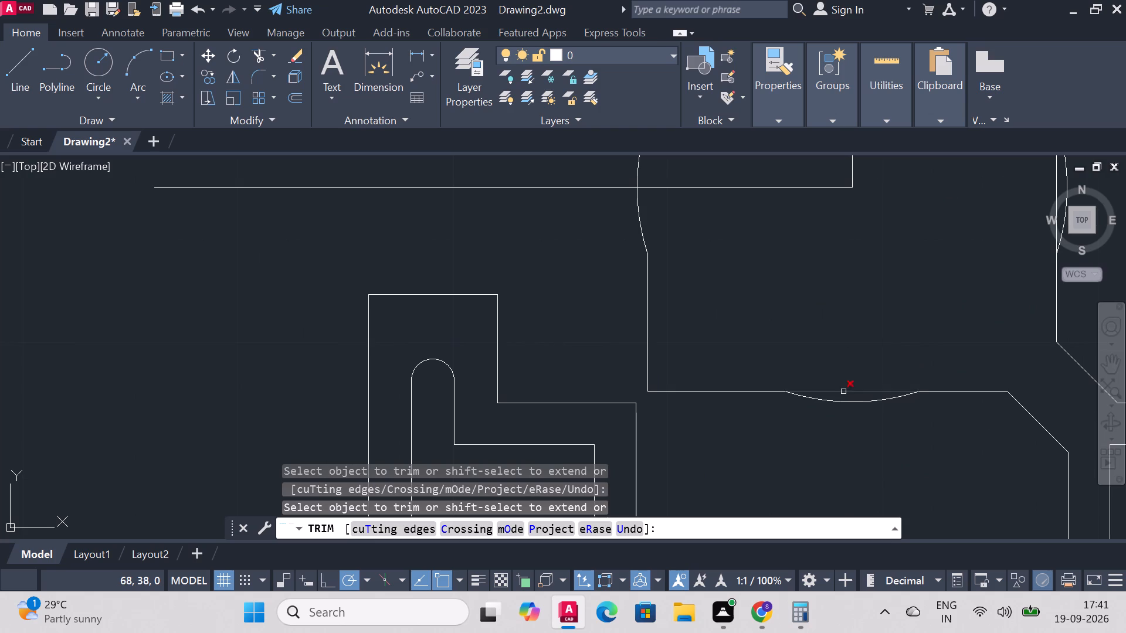
left_click(843, 392)
scroll(886, 264, "down", 4)
scroll(931, 227, "up", 3)
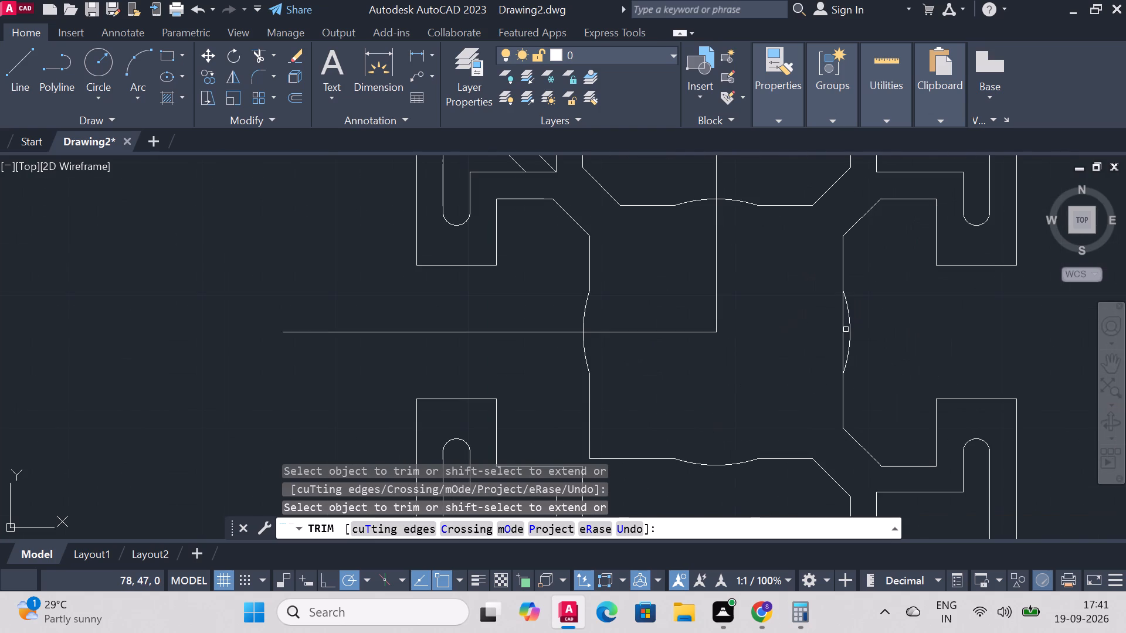
left_click(844, 331)
scroll(548, 336, "down", 3)
scroll(494, 403, "up", 2)
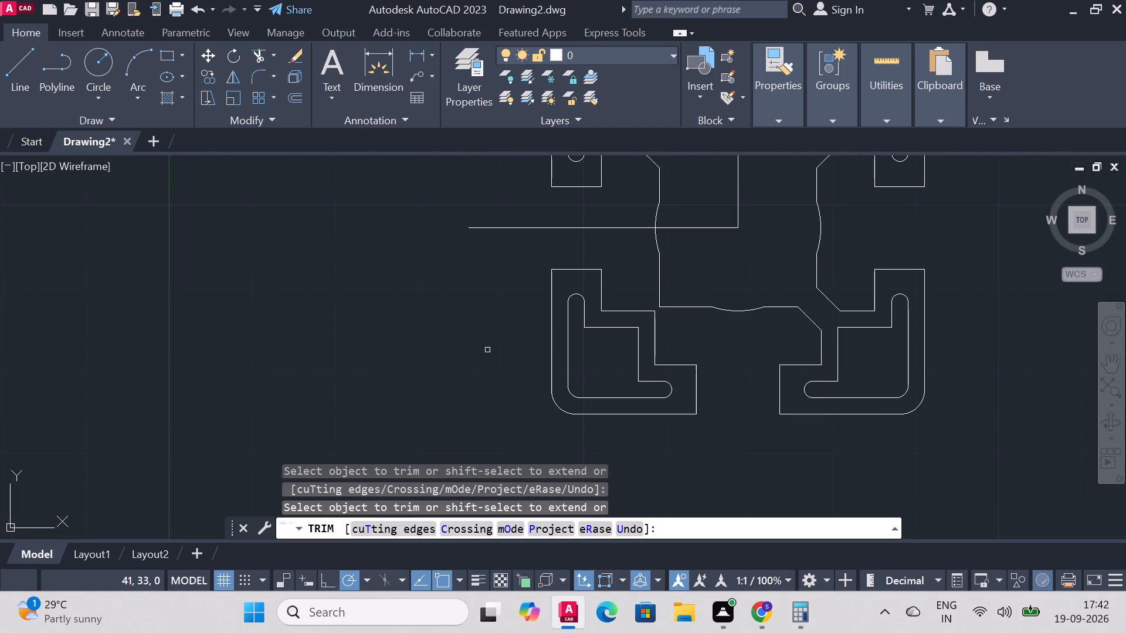
right_click(261, 323)
left_click(306, 329)
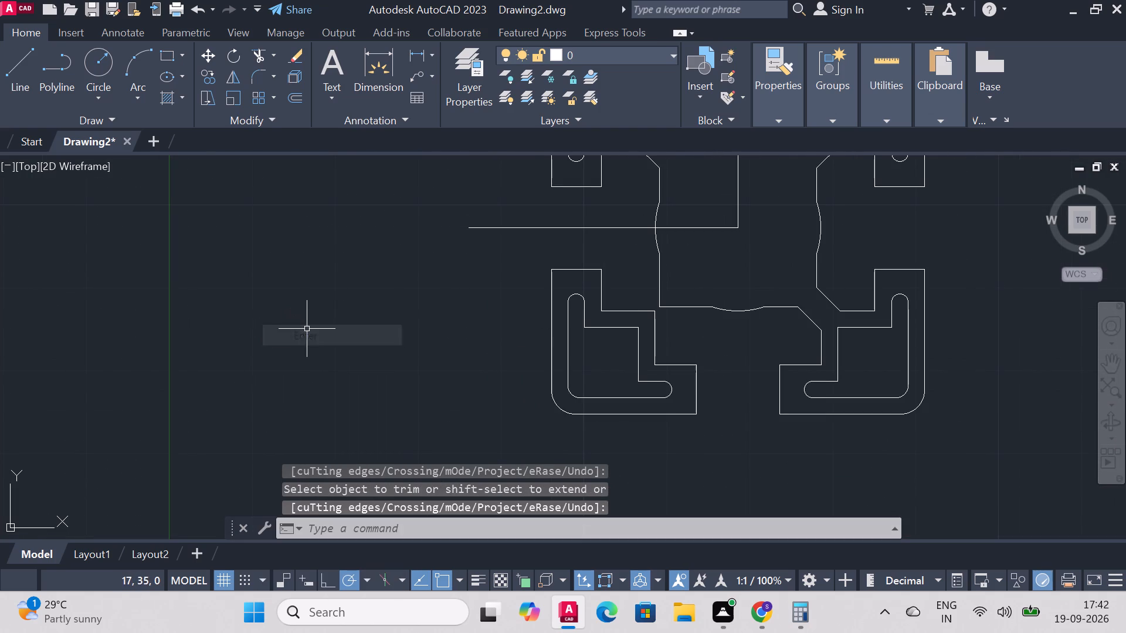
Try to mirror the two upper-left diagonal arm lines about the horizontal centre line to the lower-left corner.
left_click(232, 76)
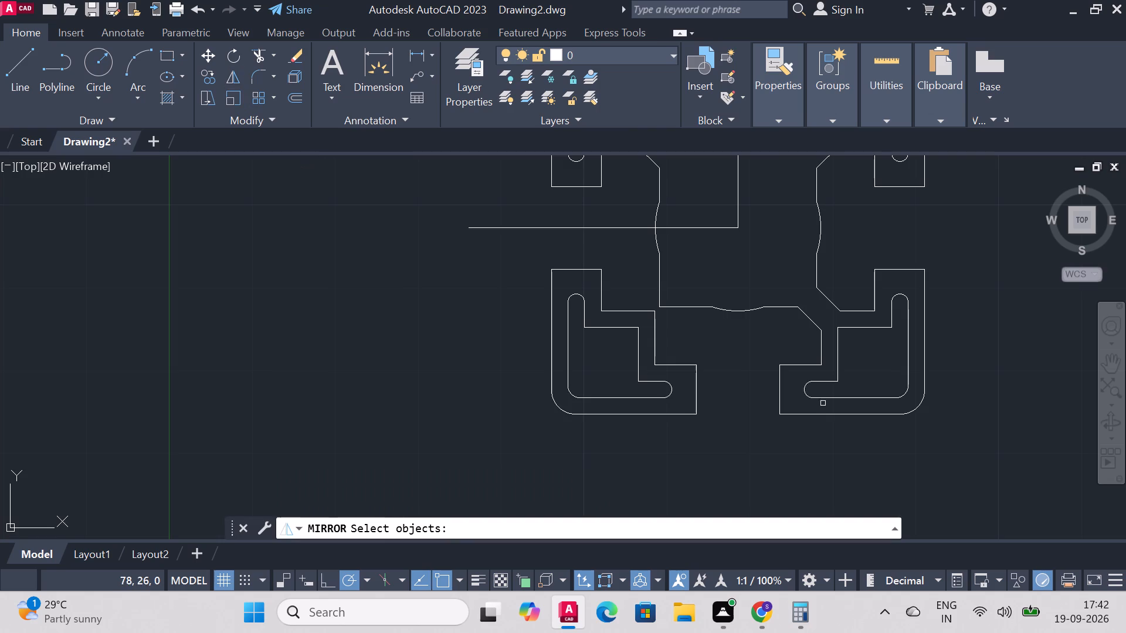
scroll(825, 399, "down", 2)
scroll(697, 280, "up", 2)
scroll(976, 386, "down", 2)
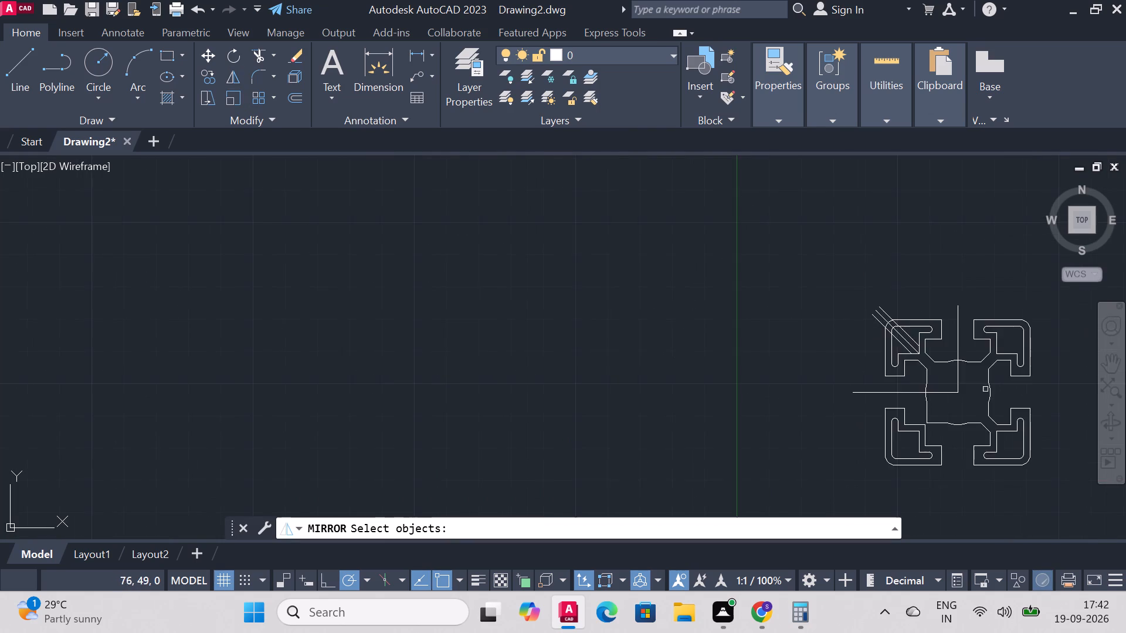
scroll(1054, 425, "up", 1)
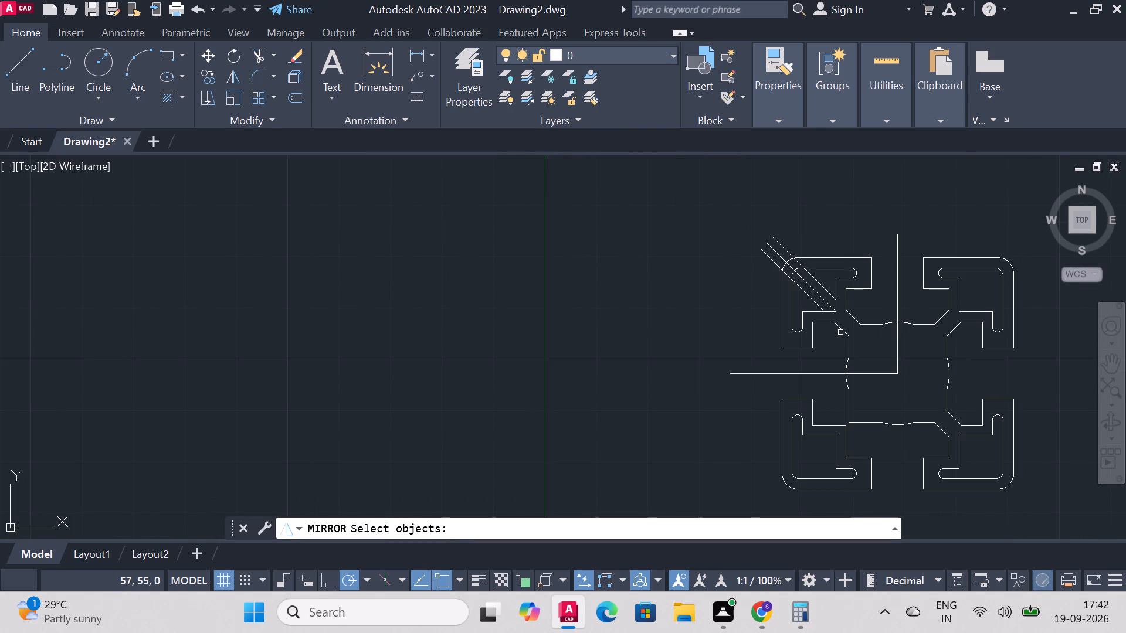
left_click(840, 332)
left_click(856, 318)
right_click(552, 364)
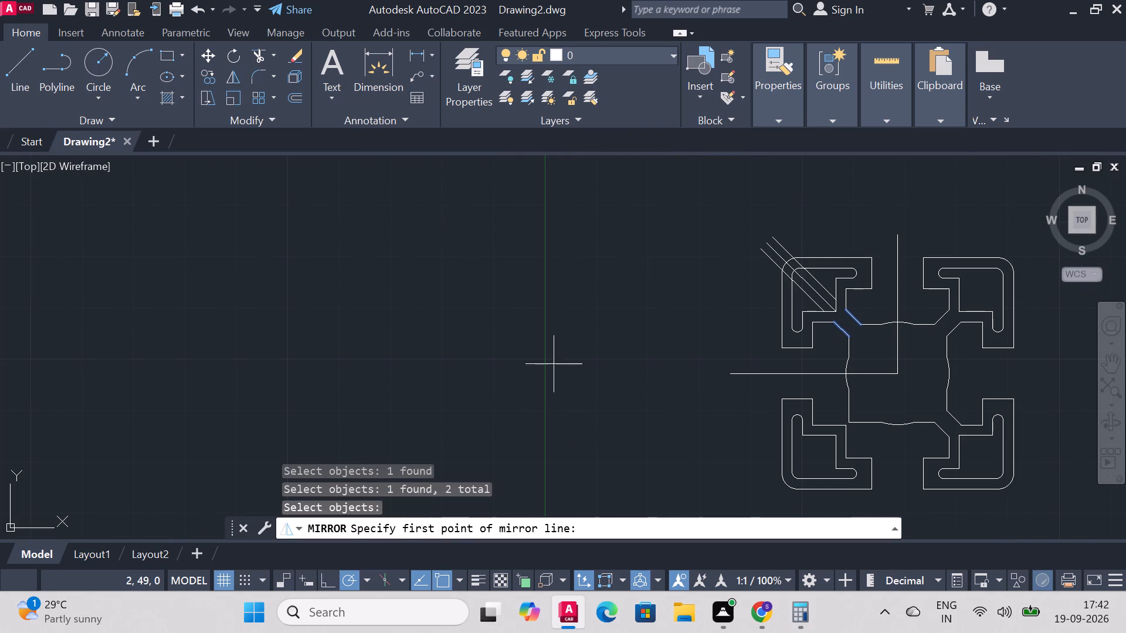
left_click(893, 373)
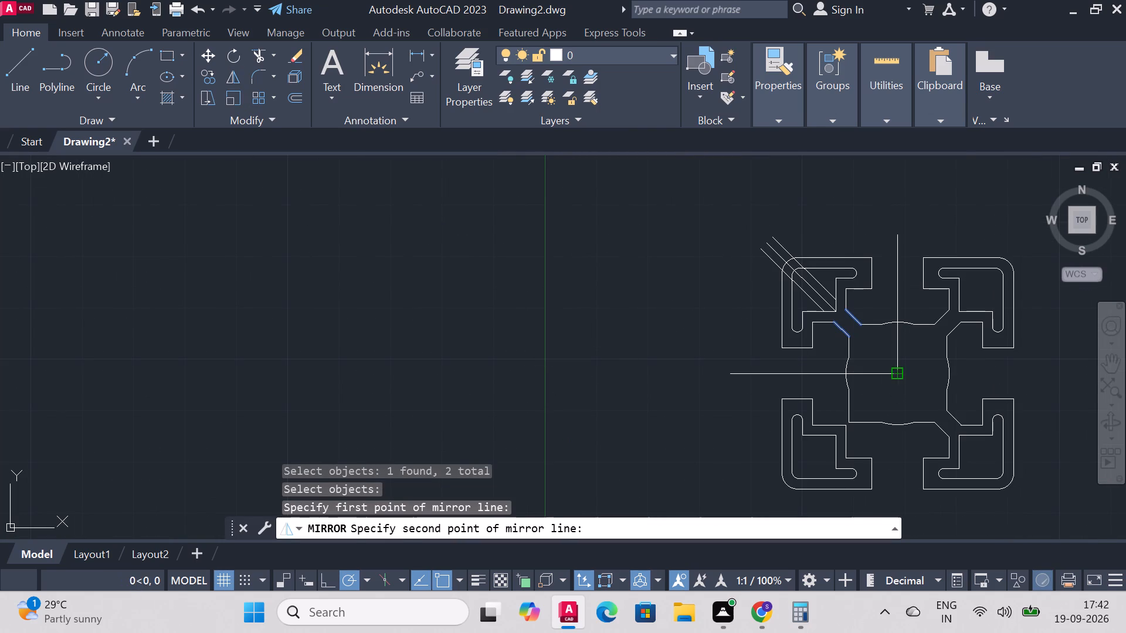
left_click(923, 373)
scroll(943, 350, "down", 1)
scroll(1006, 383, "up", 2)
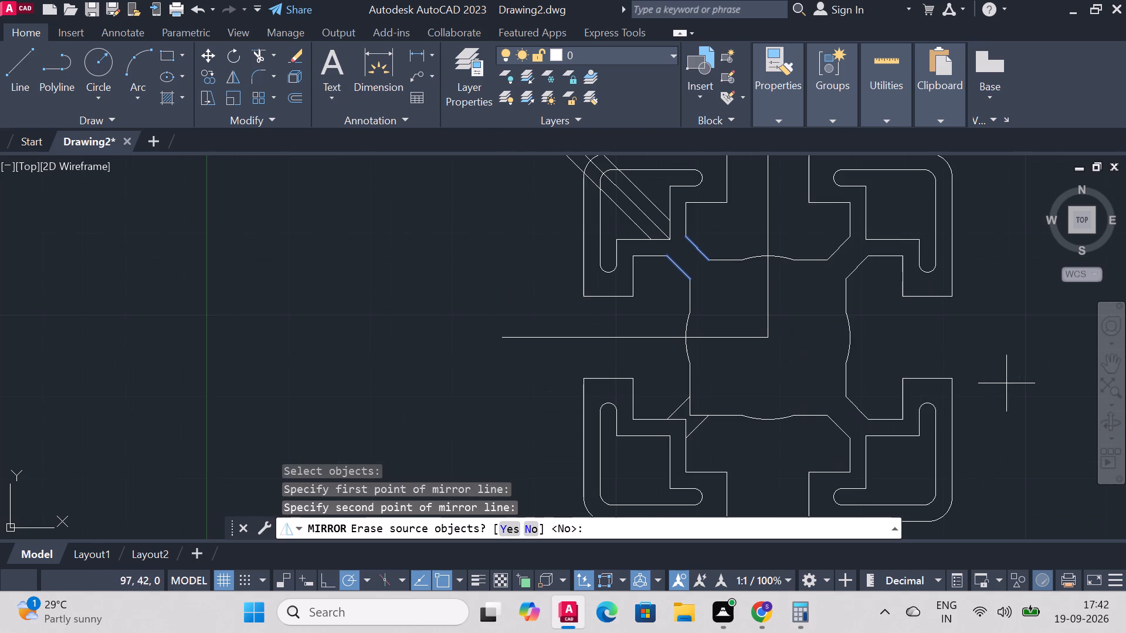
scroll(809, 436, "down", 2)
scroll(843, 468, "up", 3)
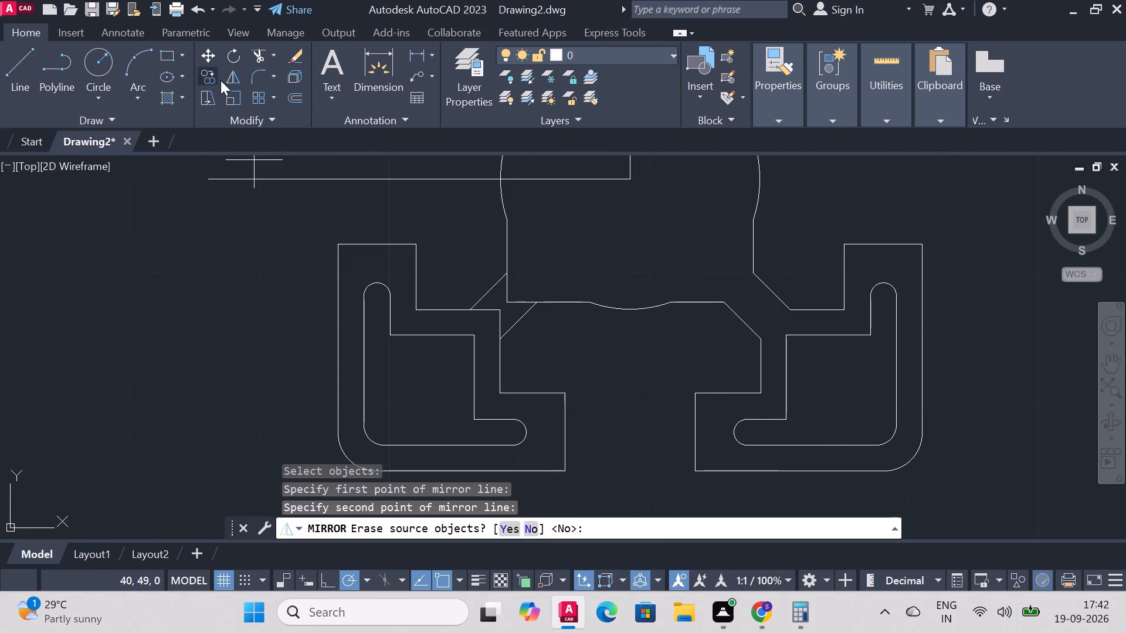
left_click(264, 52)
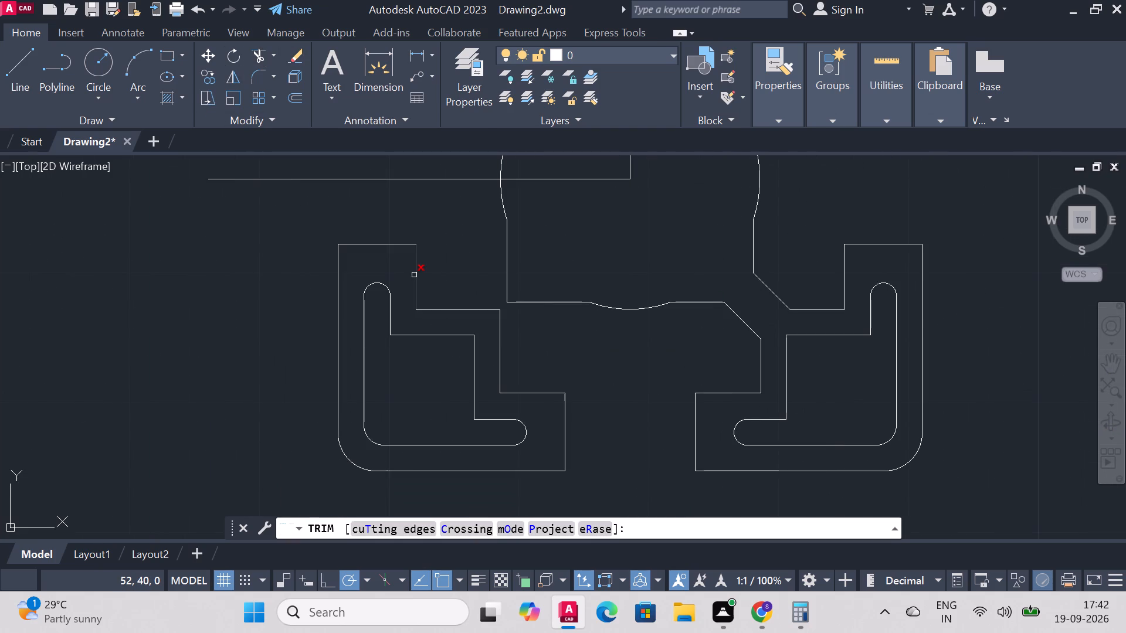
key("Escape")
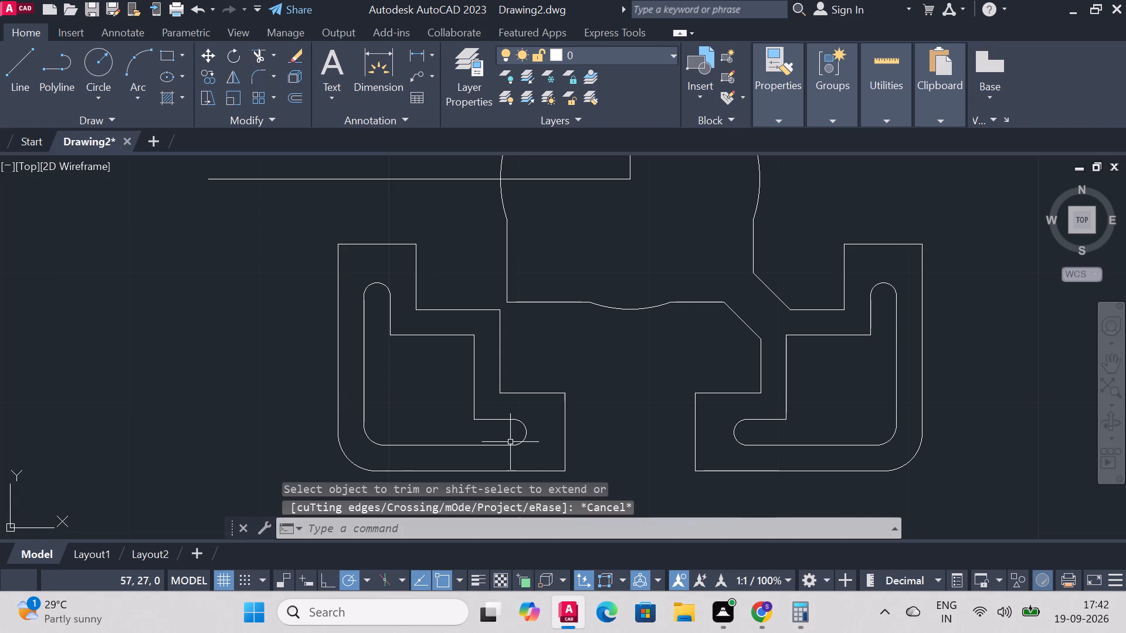
Mirror the two lower-right diagonal arm lines about the vertical centre line to the lower-left corner, keeping the source lines.
scroll(552, 357, "down", 3)
scroll(581, 285, "up", 1)
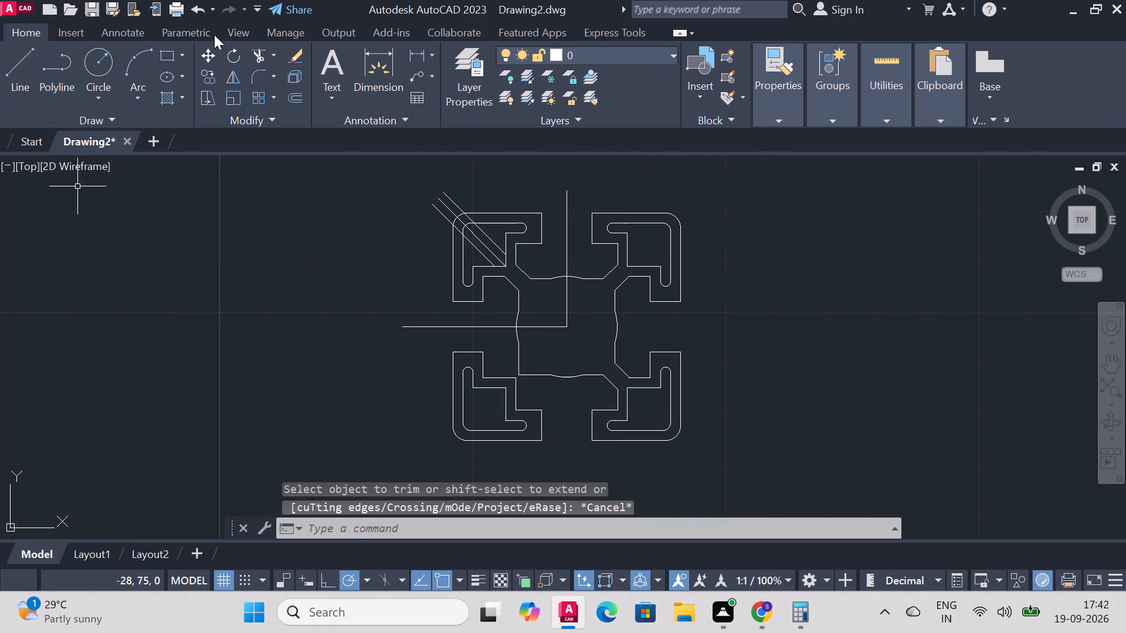
left_click(234, 75)
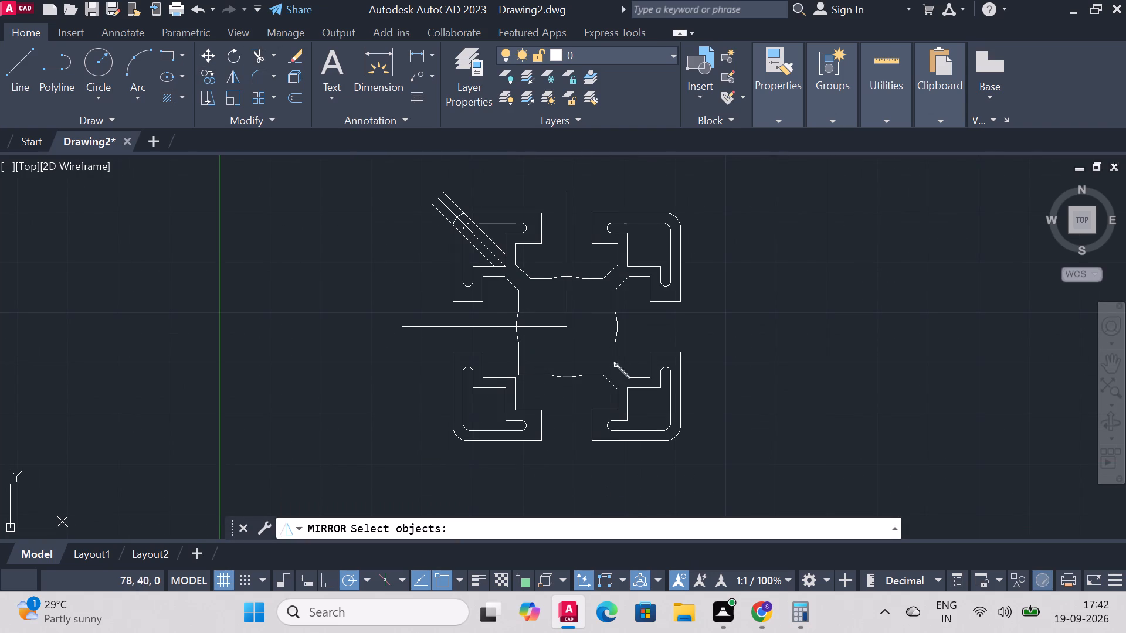
left_click(613, 387)
left_click(625, 374)
right_click(222, 358)
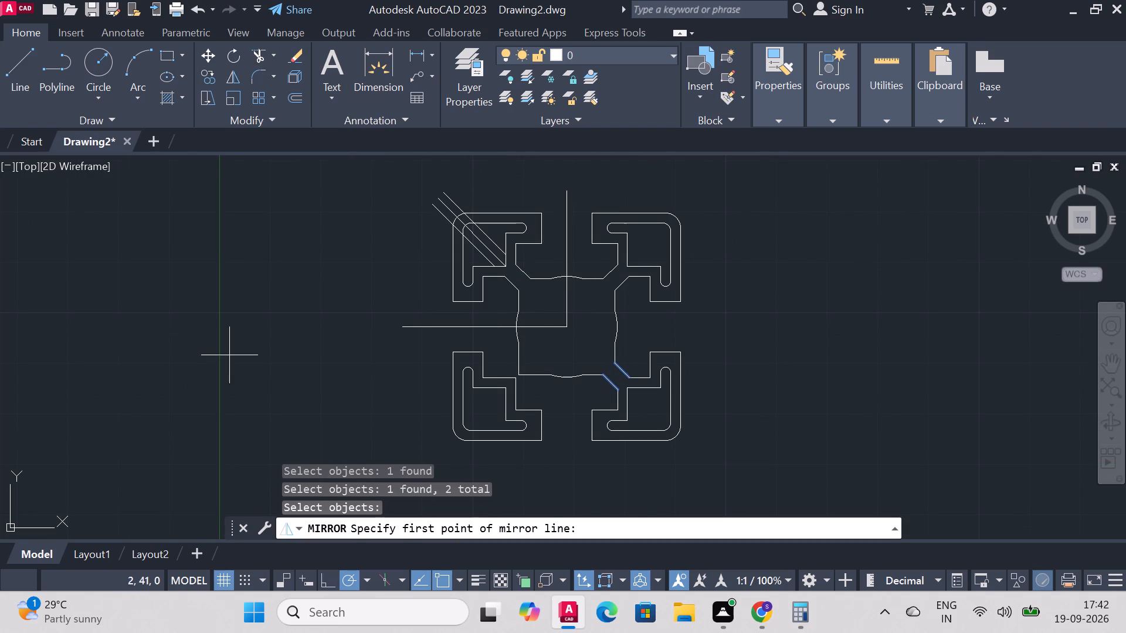
left_click(568, 330)
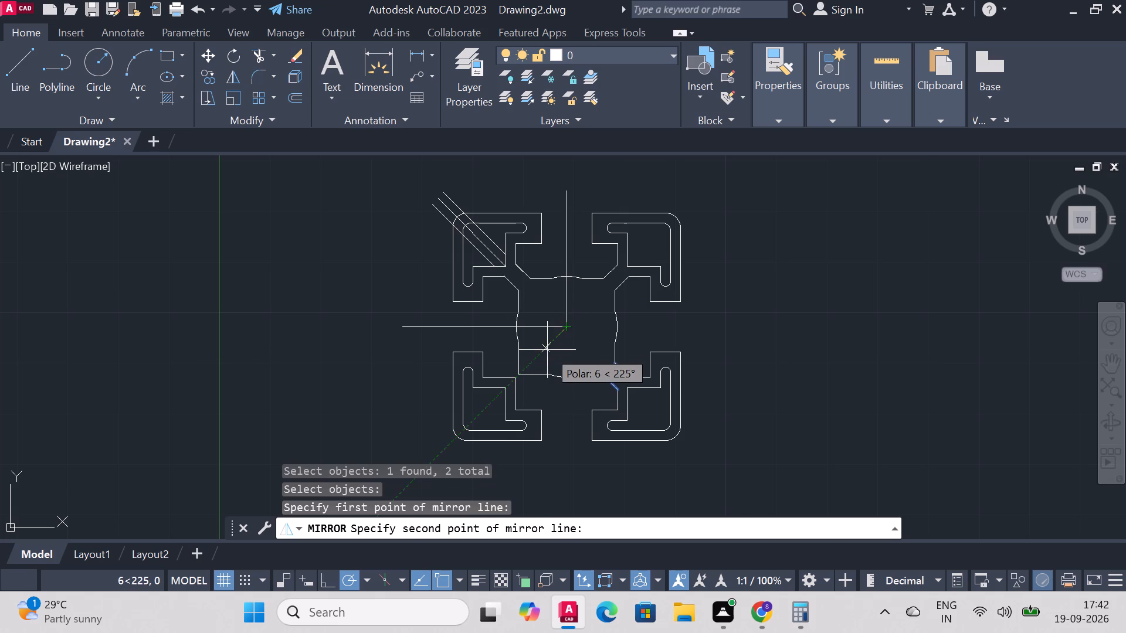
left_click(567, 341)
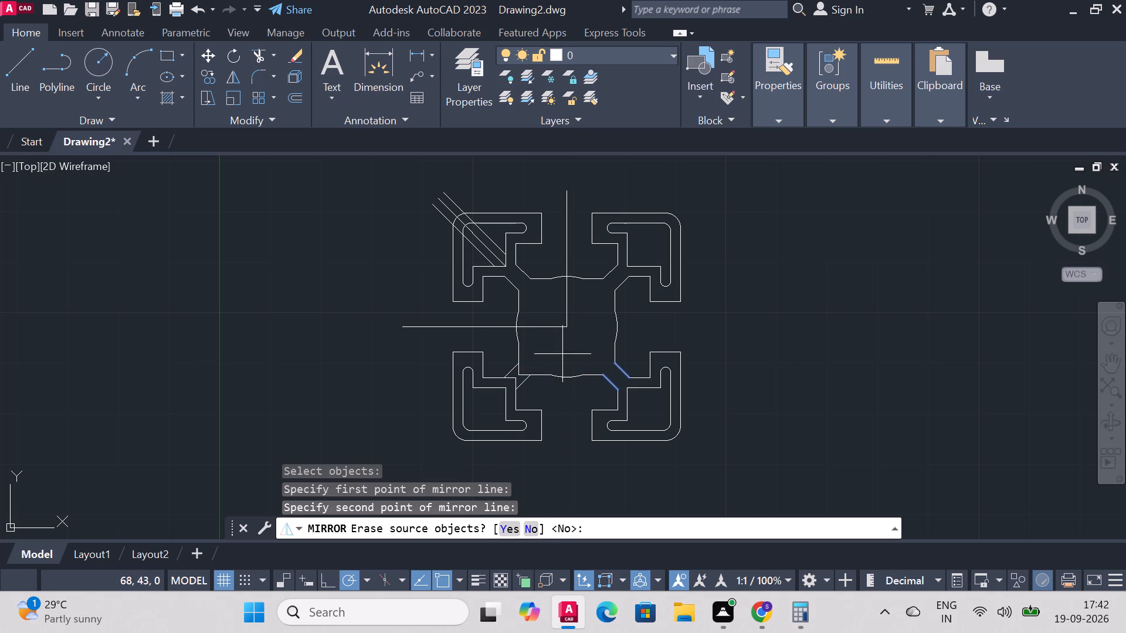
key("n")
key("Return")
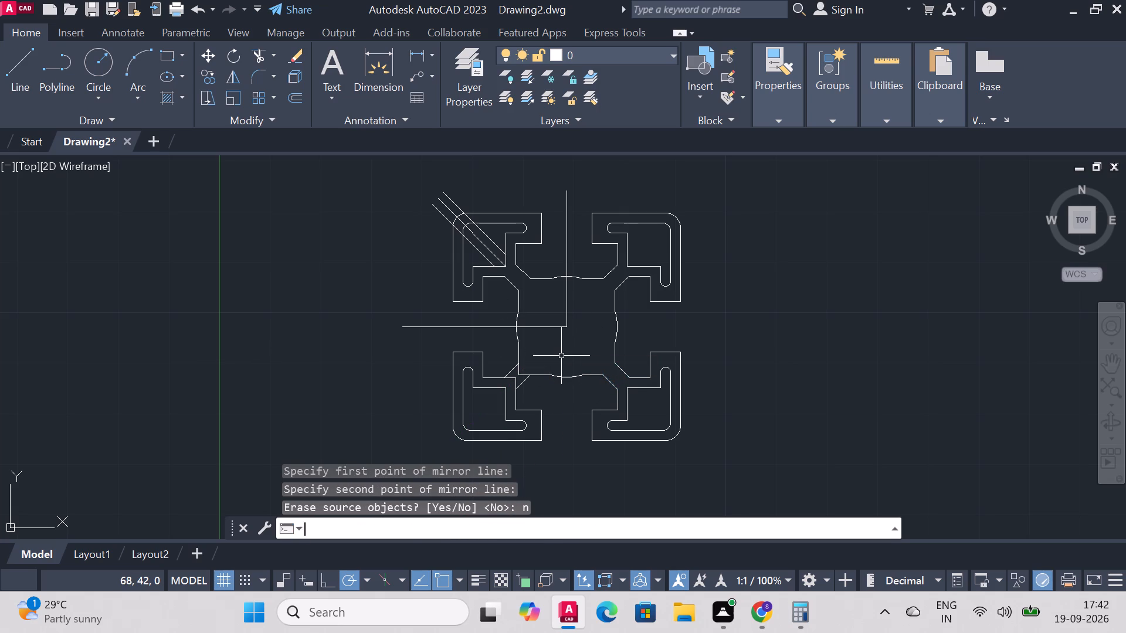
Trim the square's lower-left corner and the upper end of the lower-left bracket's inner vertical edge between the mirrored diagonals.
scroll(341, 403, "up", 2)
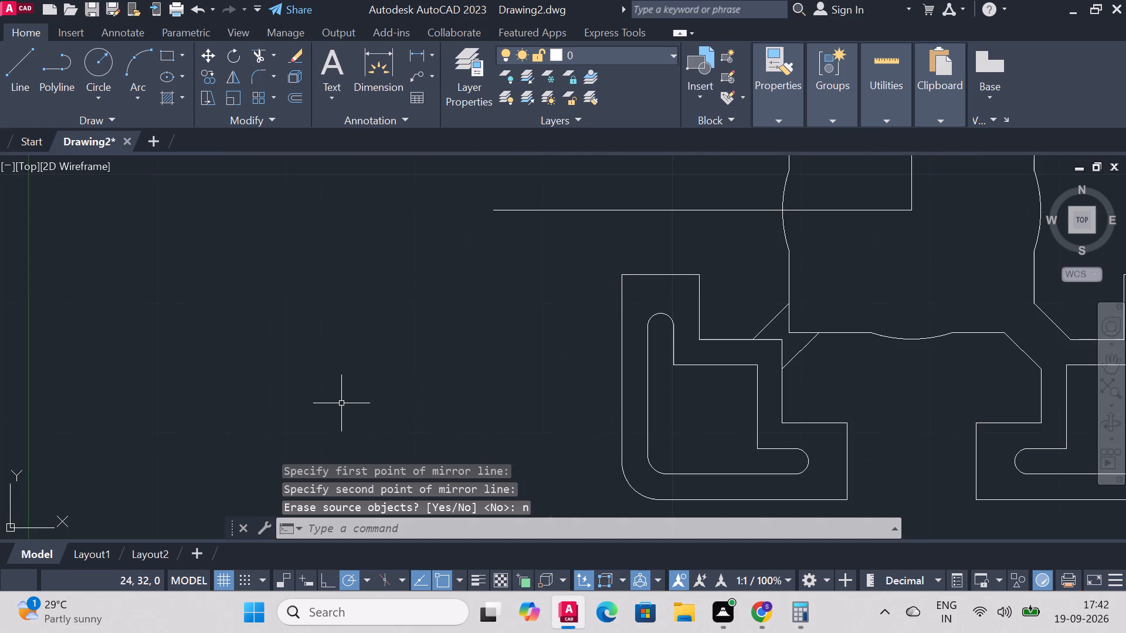
left_click(259, 46)
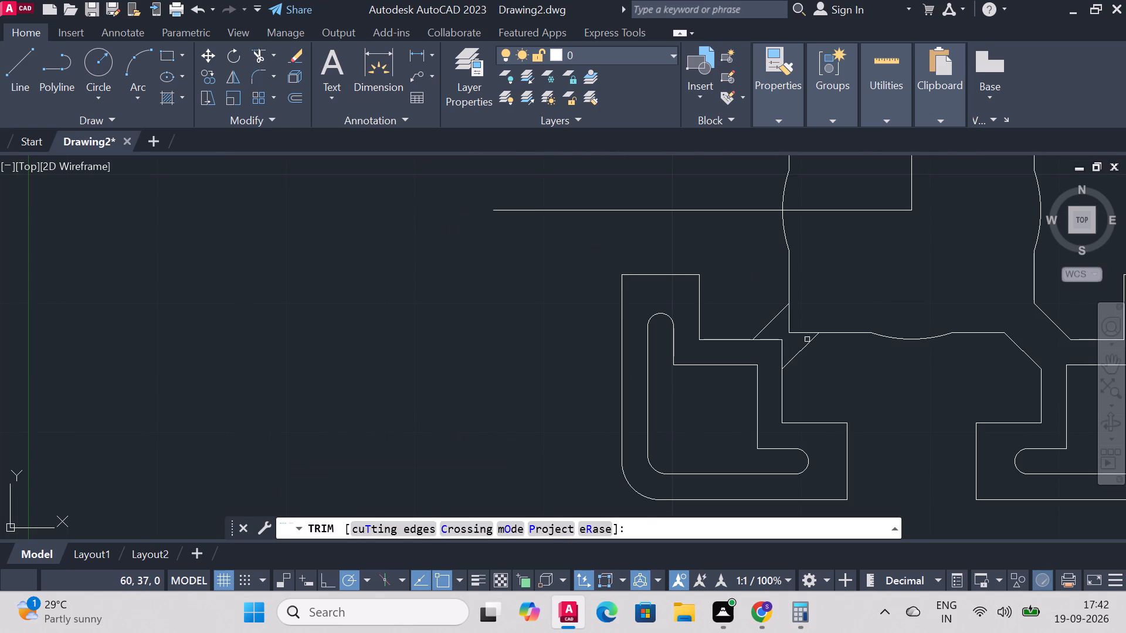
left_click(791, 326)
left_click(801, 333)
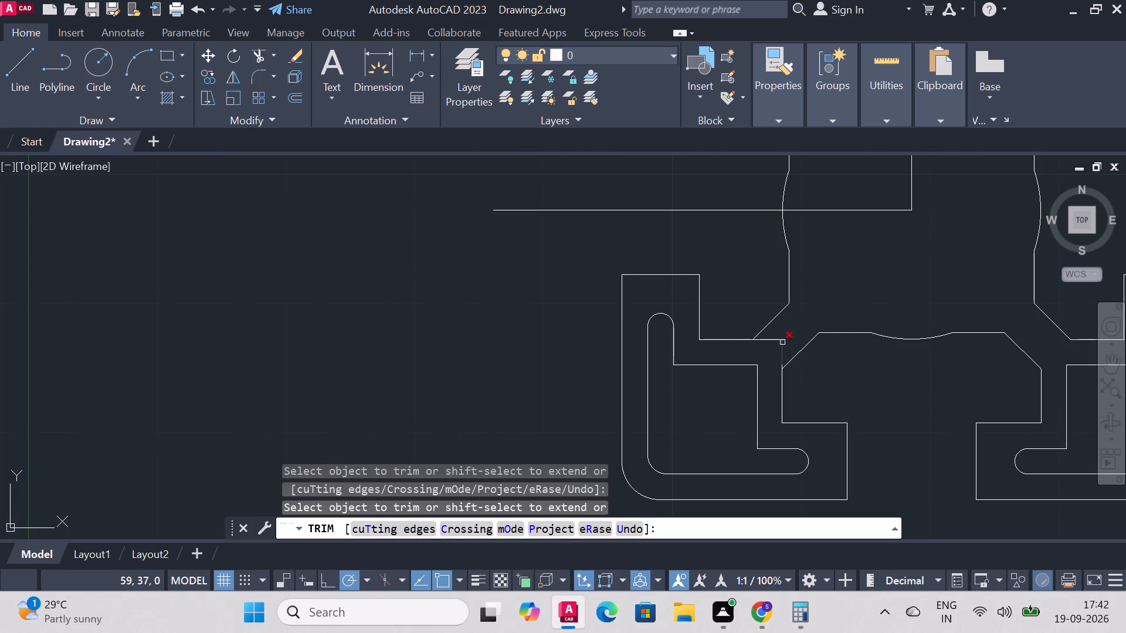
left_click(784, 345)
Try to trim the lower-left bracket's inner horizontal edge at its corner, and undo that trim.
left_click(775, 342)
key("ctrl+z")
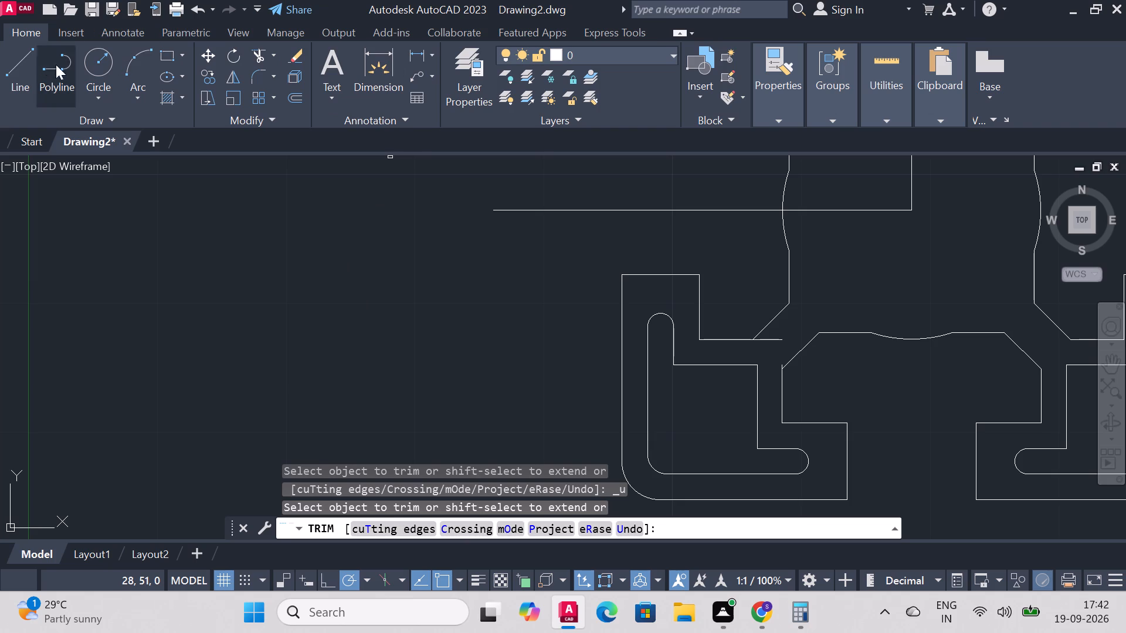
Draw a short line extending the upper of the two lower-left diagonals past the bracket's inner horizontal edge.
left_click(26, 57)
scroll(702, 314, "up", 1)
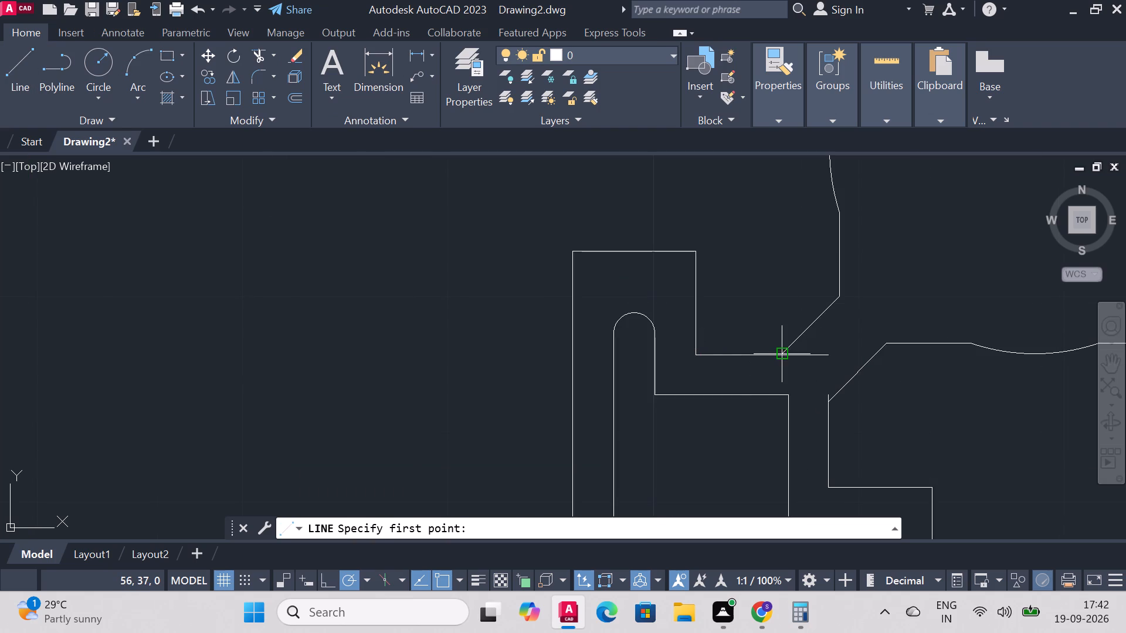
left_click(779, 358)
left_click(767, 367)
right_click(781, 362)
left_click(839, 376)
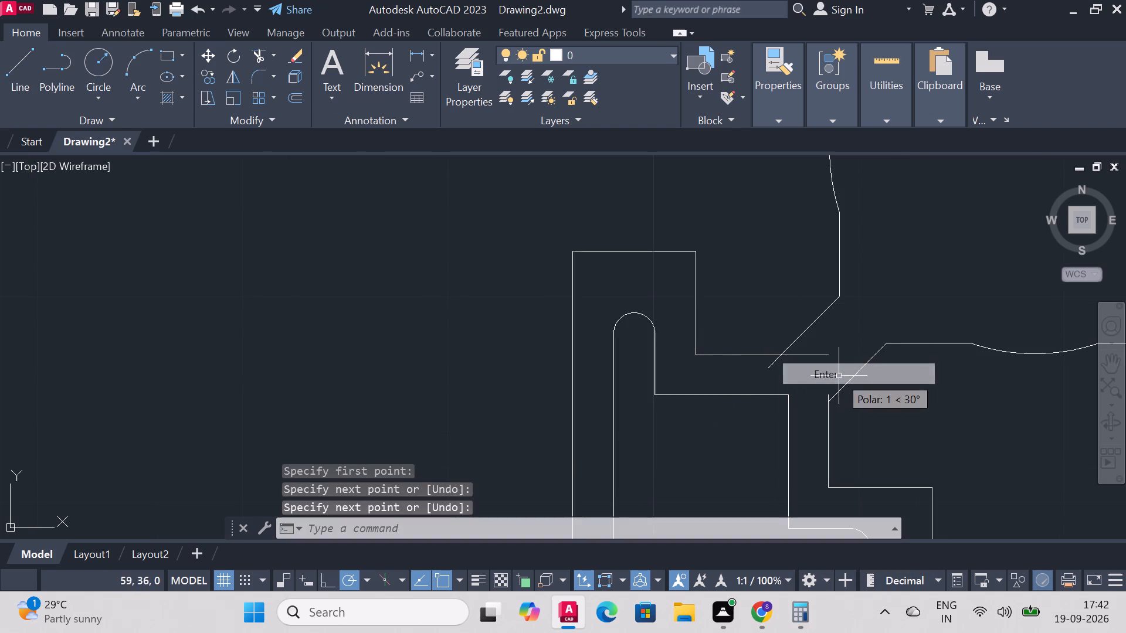
Trim the short extension, the bracket's horizontal edge beyond the upper diagonal, and the vertical edge's stub at the lower diagonal.
left_click(250, 52)
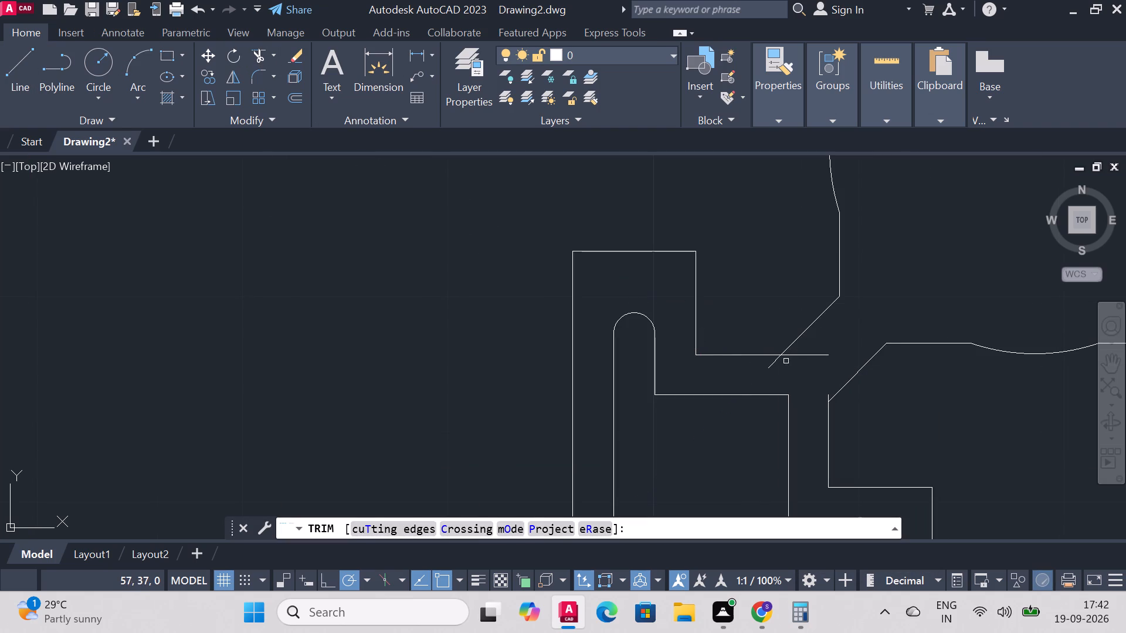
left_click(775, 365)
left_click(816, 356)
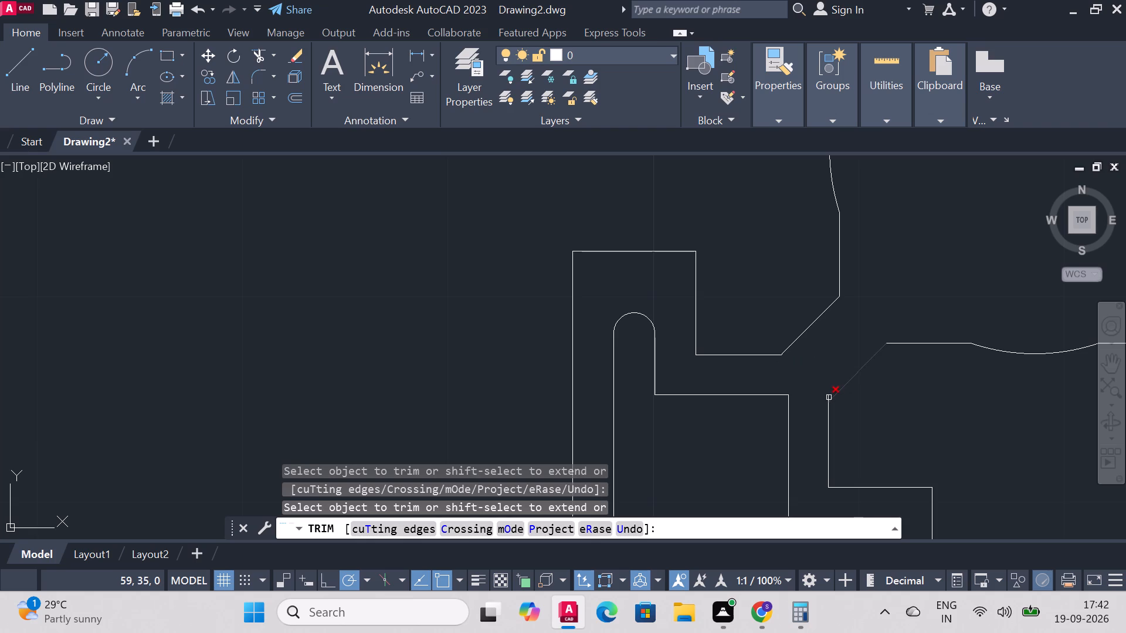
left_click(827, 397)
Examine the whole profile and the leftover construction lines across the upper-left bracket.
scroll(845, 311, "down", 3)
scroll(948, 307, "down", 1)
scroll(981, 284, "up", 1)
scroll(984, 284, "down", 2)
scroll(1005, 270, "up", 2)
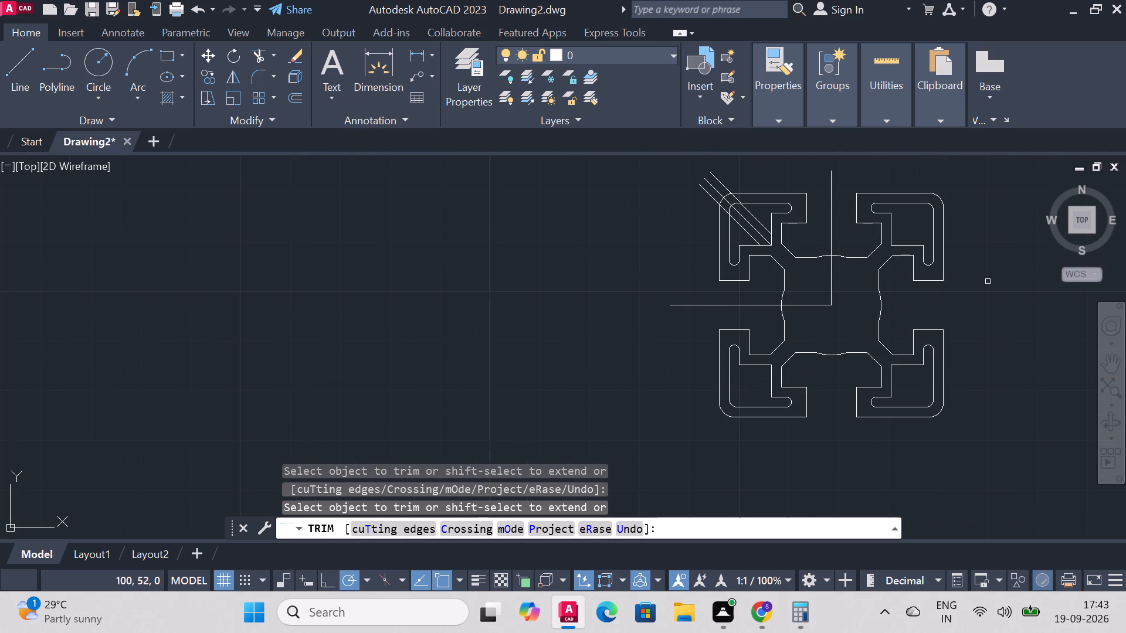
scroll(829, 223, "down", 2)
scroll(761, 188, "up", 2)
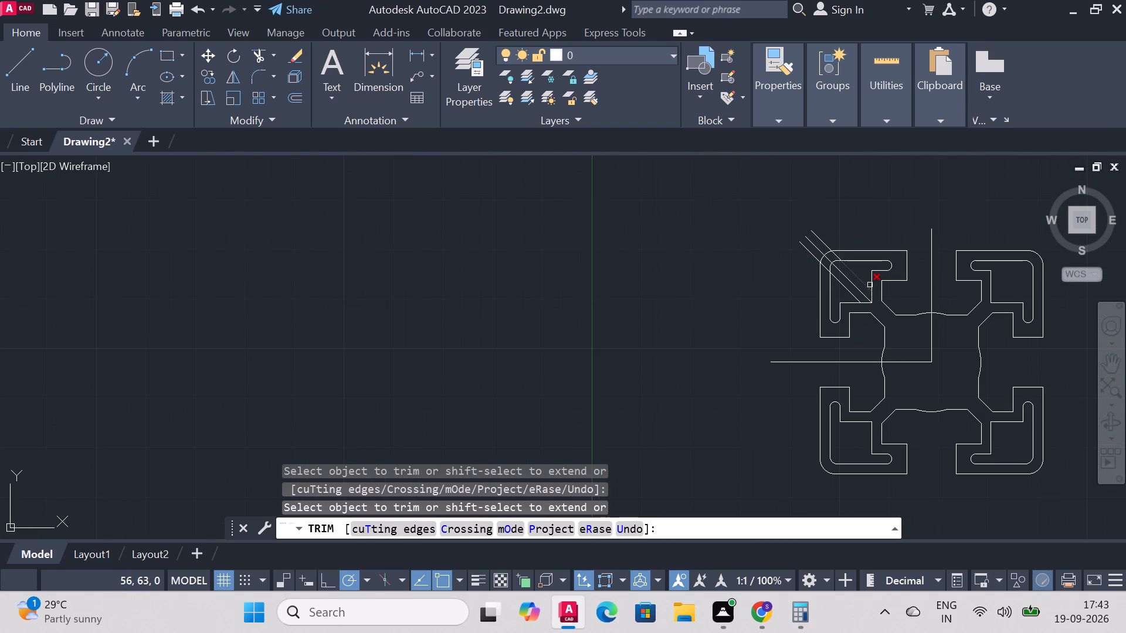
scroll(839, 202, "up", 2)
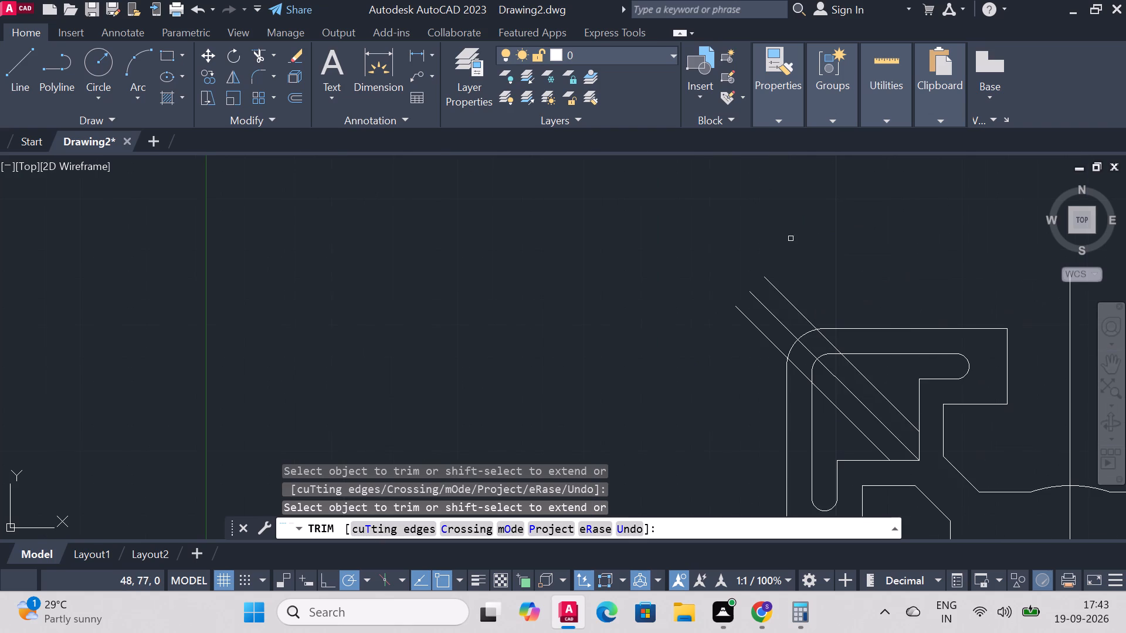
Trim away all segments of the three parallel diagonal construction lines crossing the upper-left bracket, outside, across its wall and inside.
left_click(759, 332)
left_click(774, 319)
left_click(791, 307)
left_click(799, 367)
left_click(804, 352)
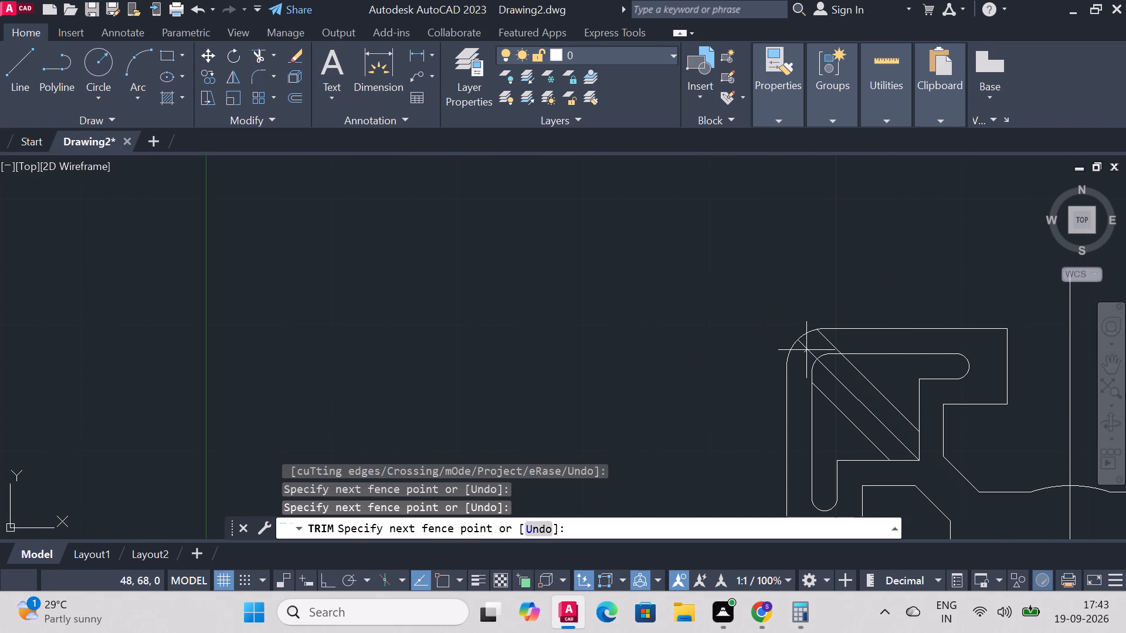
left_click(830, 345)
left_click(832, 343)
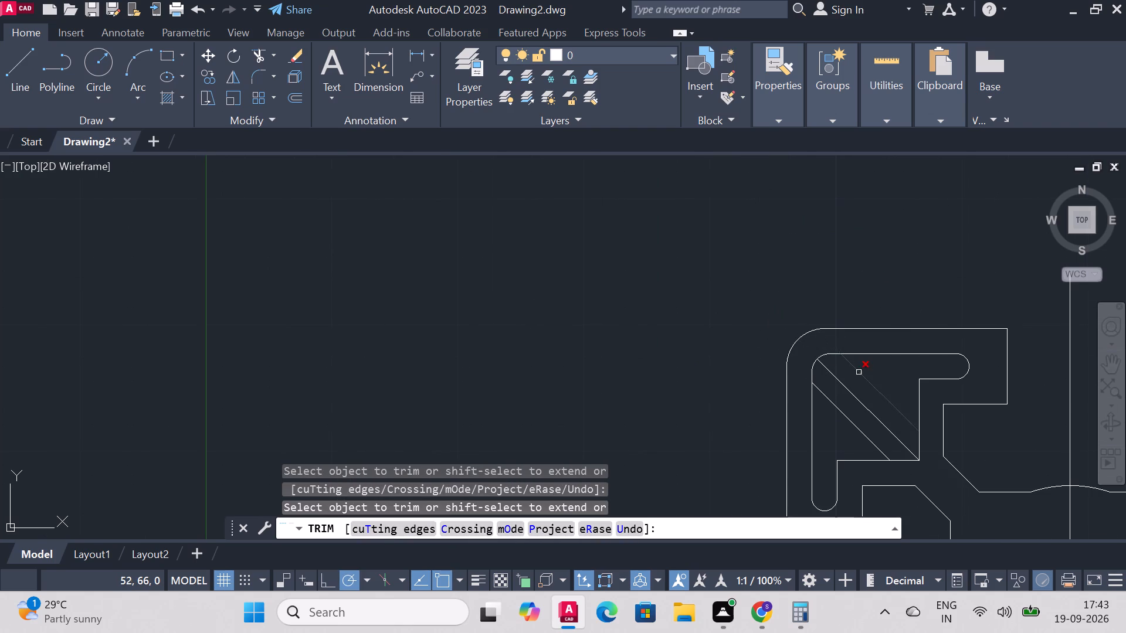
left_click(859, 373)
left_click(852, 387)
left_click(839, 409)
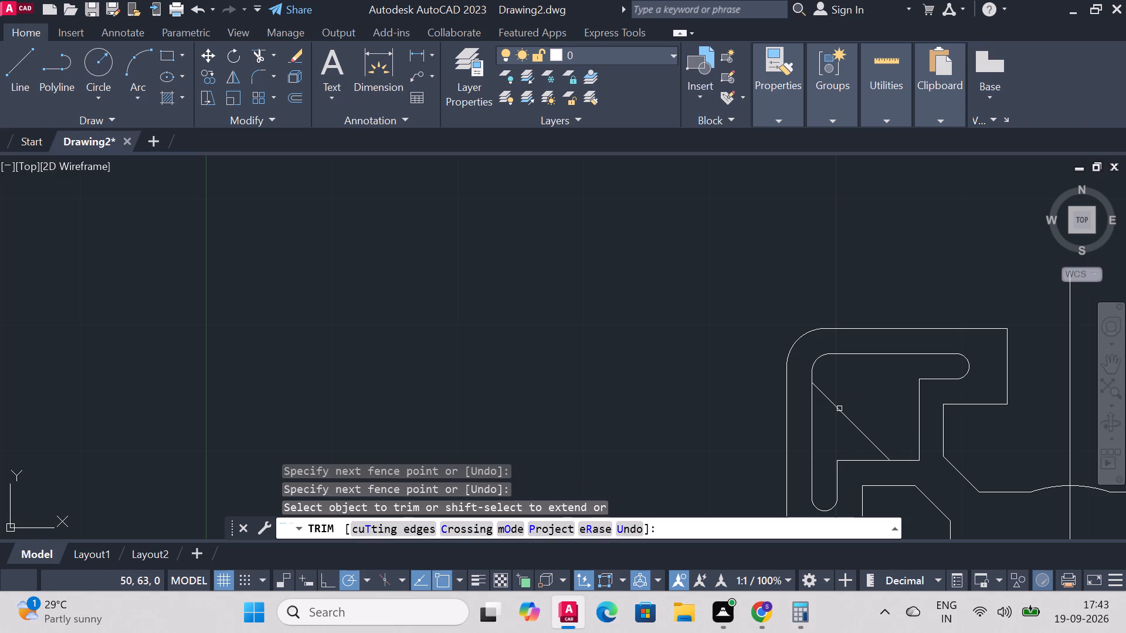
left_click(836, 414)
left_click(842, 409)
Draw a line about 38 units long at 135° from the profile's centre out through the upper-left bracket's corner.
scroll(866, 406, "down", 4)
scroll(955, 470, "down", 1)
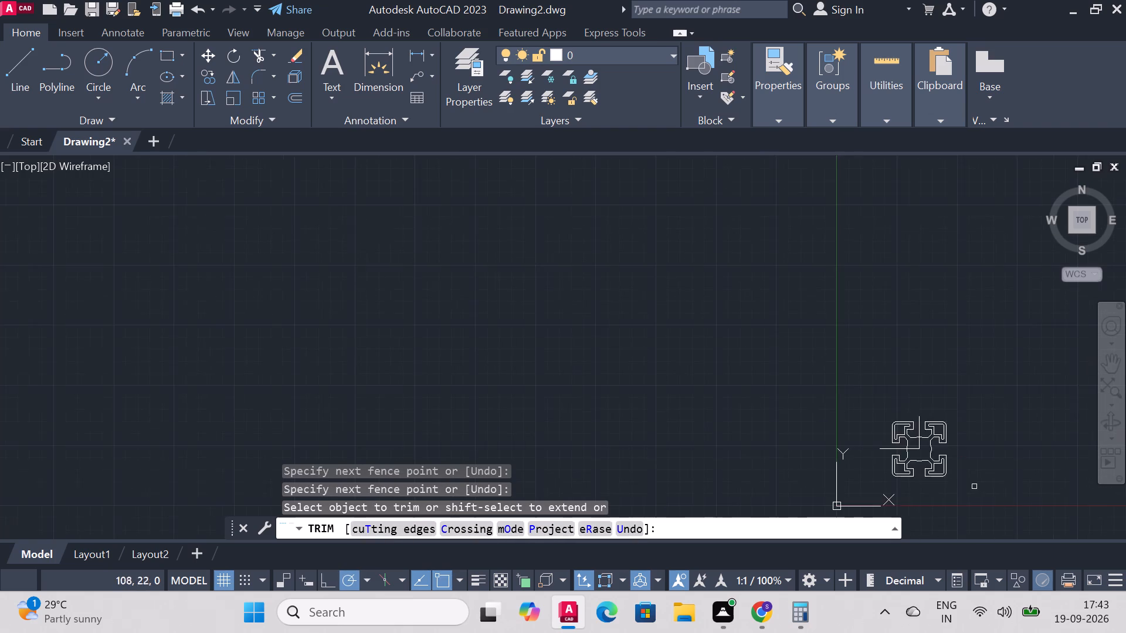
scroll(976, 488, "up", 3)
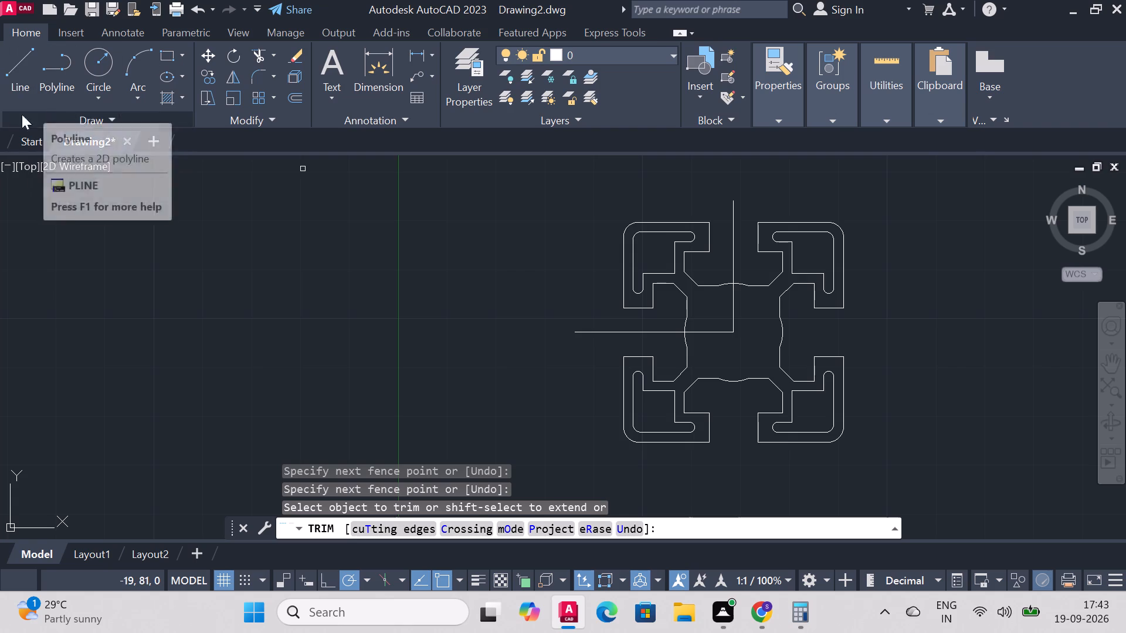
left_click(18, 52)
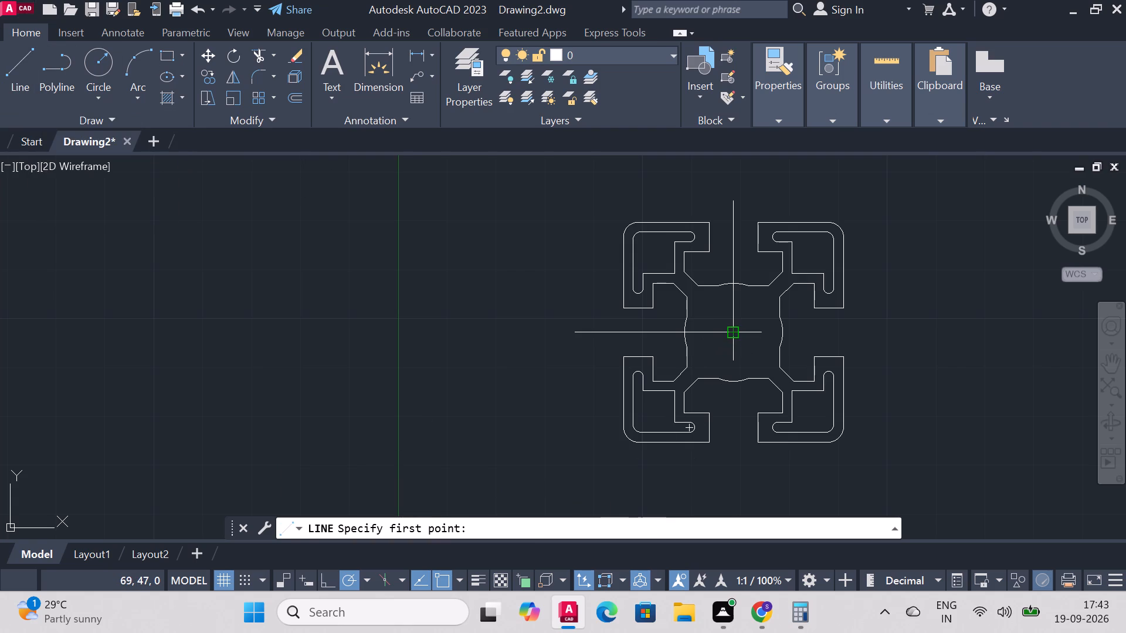
left_click(732, 335)
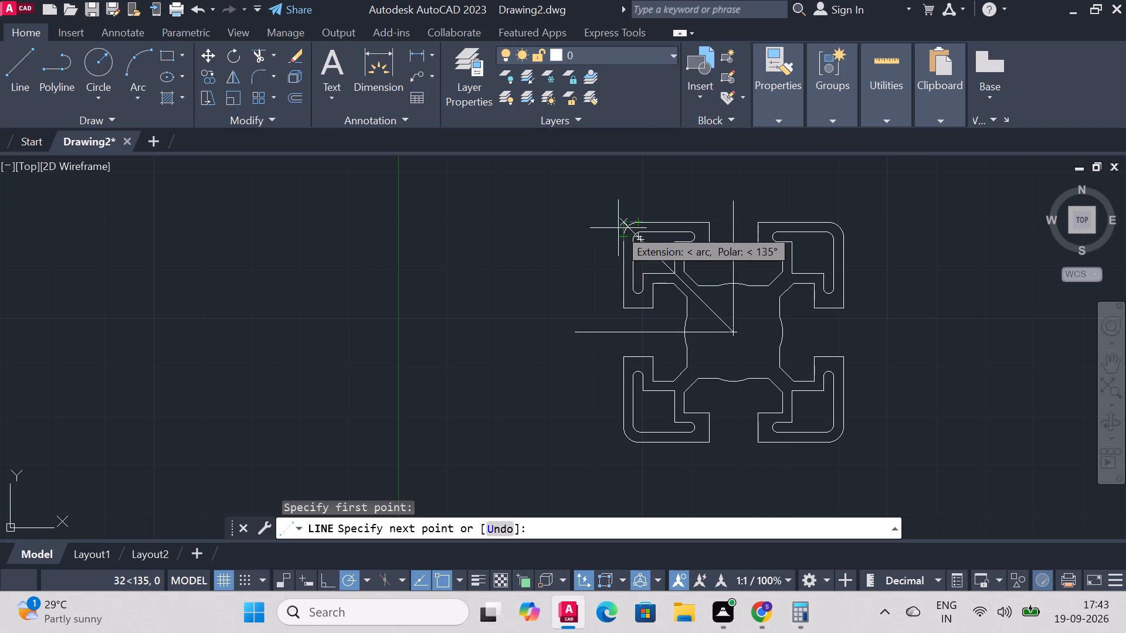
left_click(602, 196)
right_click(602, 196)
left_click(653, 205)
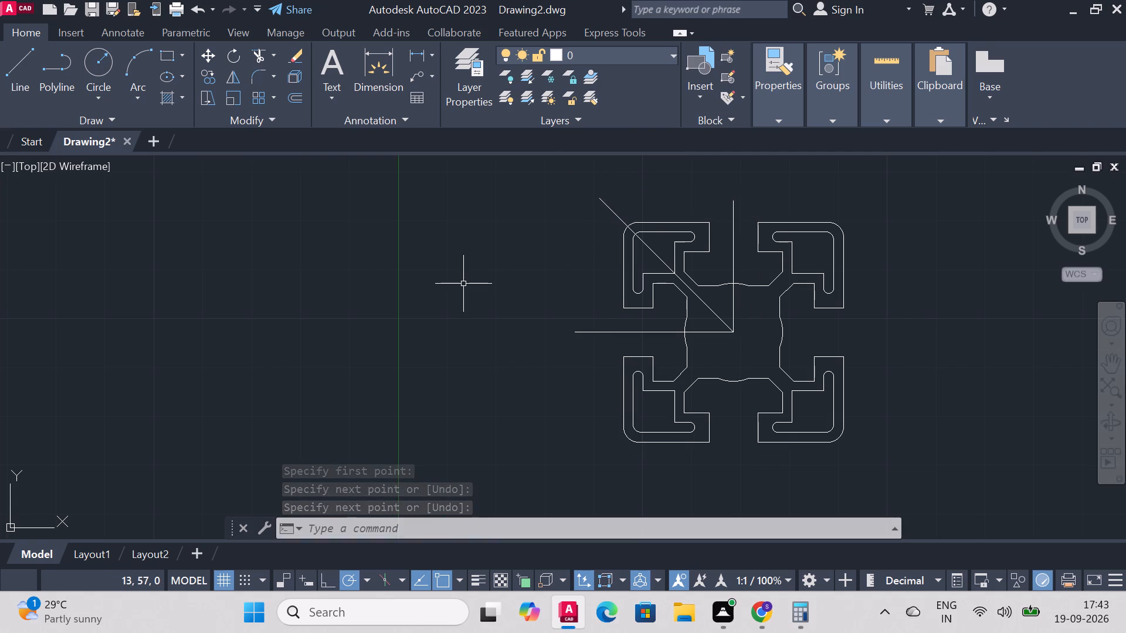
Dimension the horizontal opening between the facing outer ends of the two lower brackets, placing it just below the profile.
left_click(365, 67)
scroll(1023, 459, "down", 2)
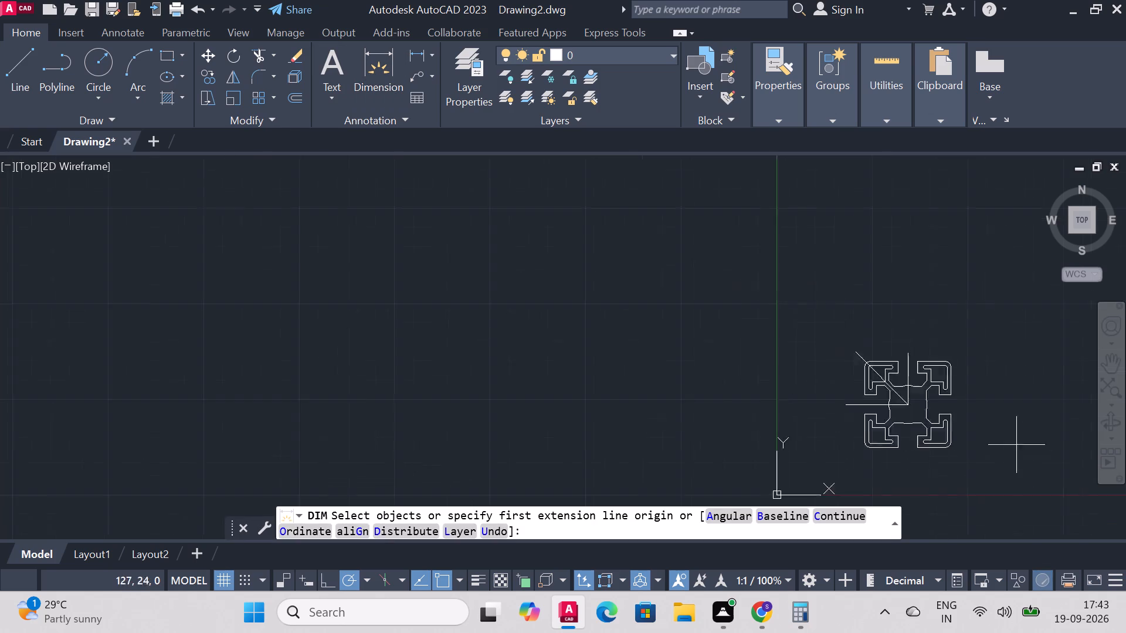
scroll(1016, 444, "down", 2)
scroll(1024, 476, "up", 3)
scroll(928, 314, "up", 3)
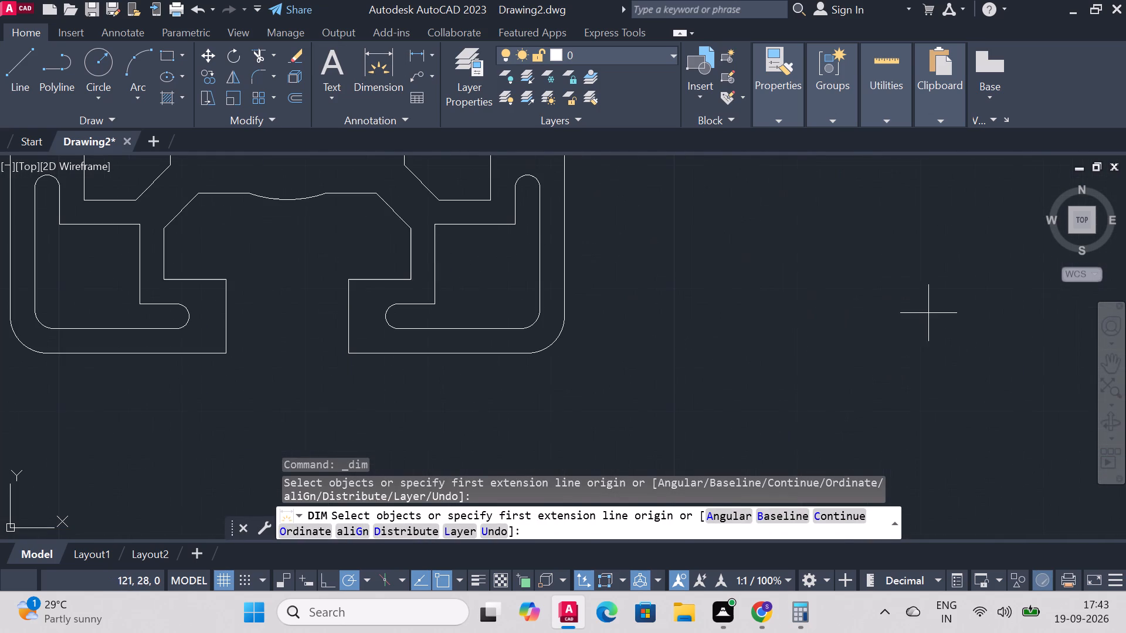
scroll(1, 341, "down", 1)
scroll(209, 349, "down", 4)
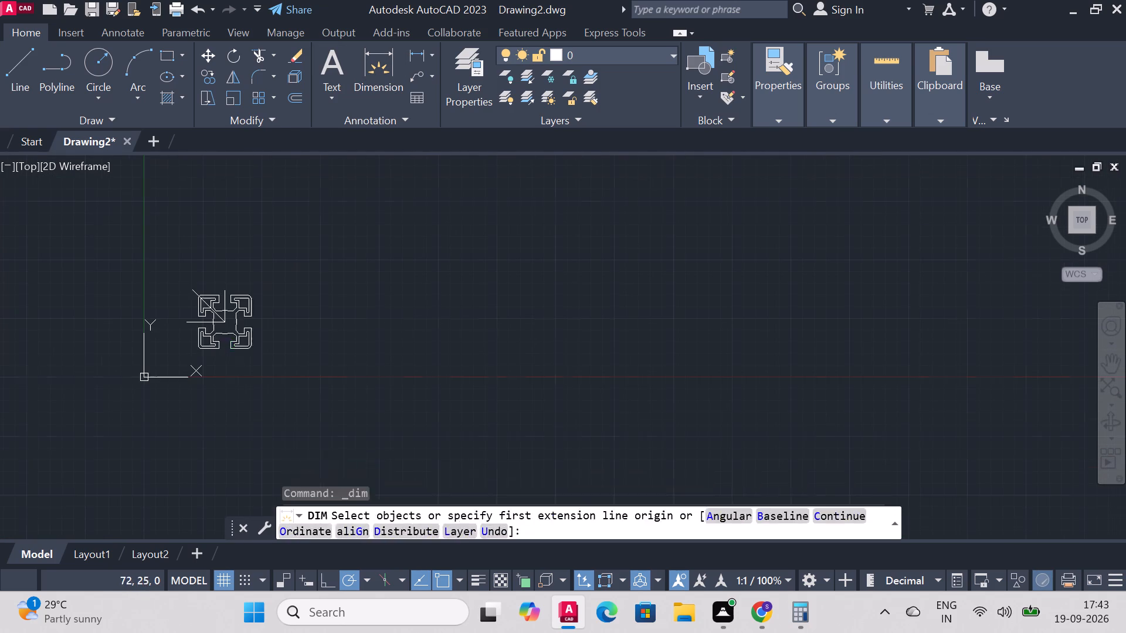
scroll(69, 362, "up", 3)
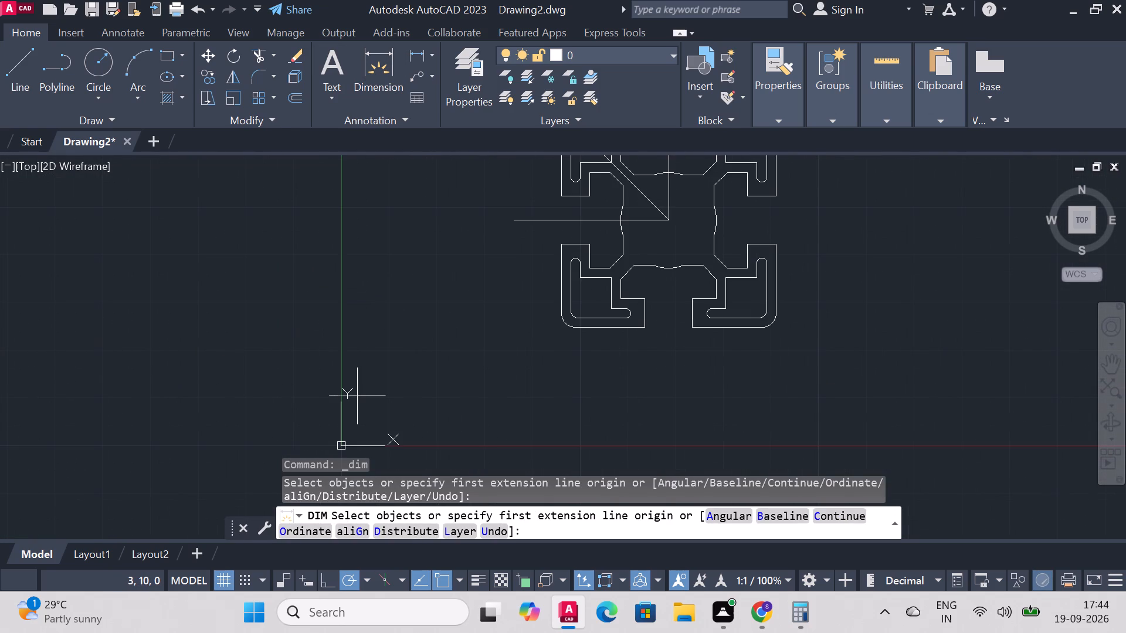
scroll(840, 348, "up", 1)
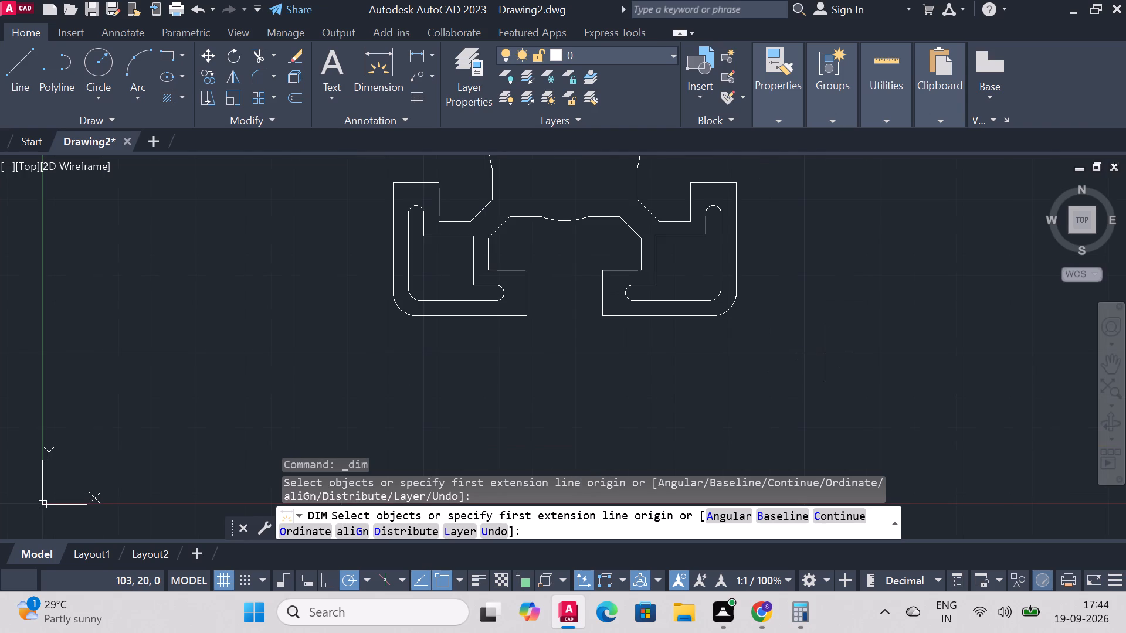
left_click(527, 312)
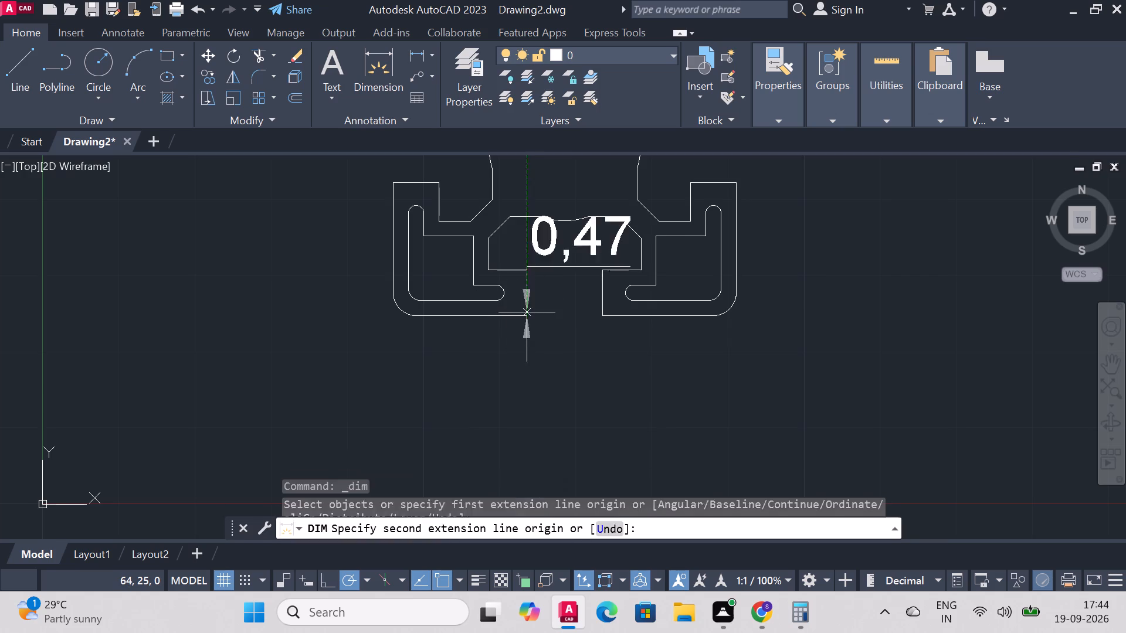
left_click(605, 313)
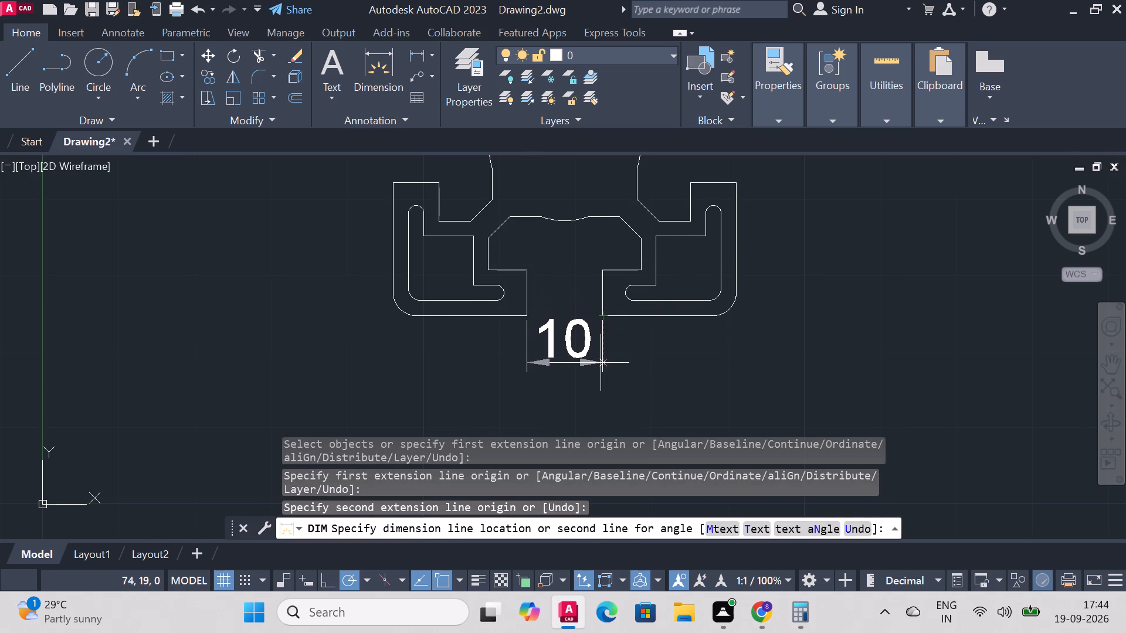
left_click(599, 374)
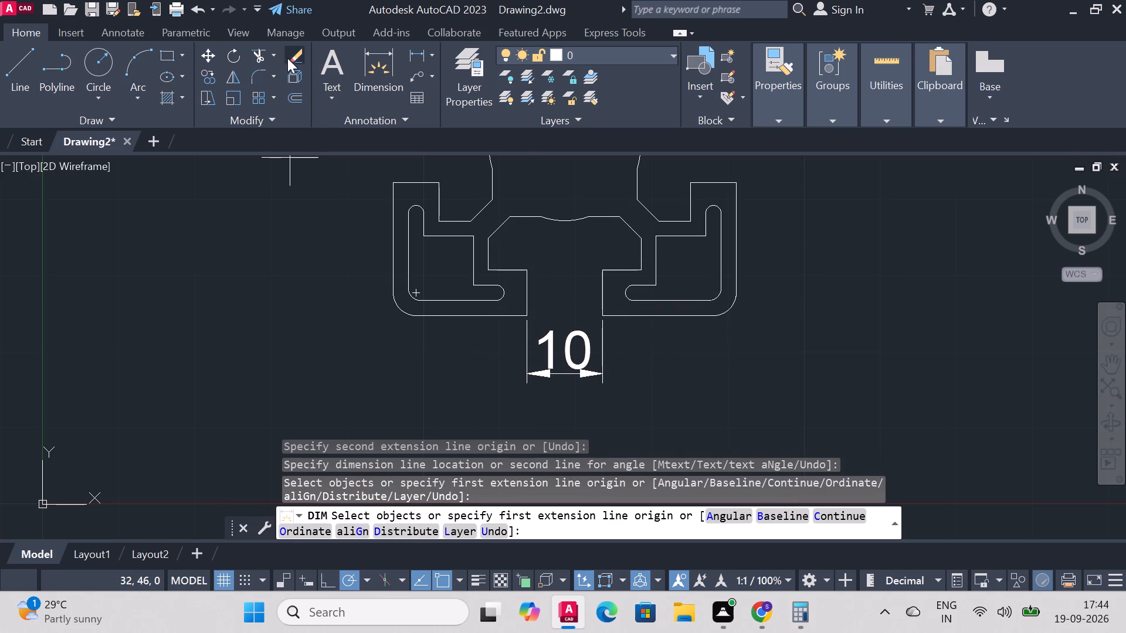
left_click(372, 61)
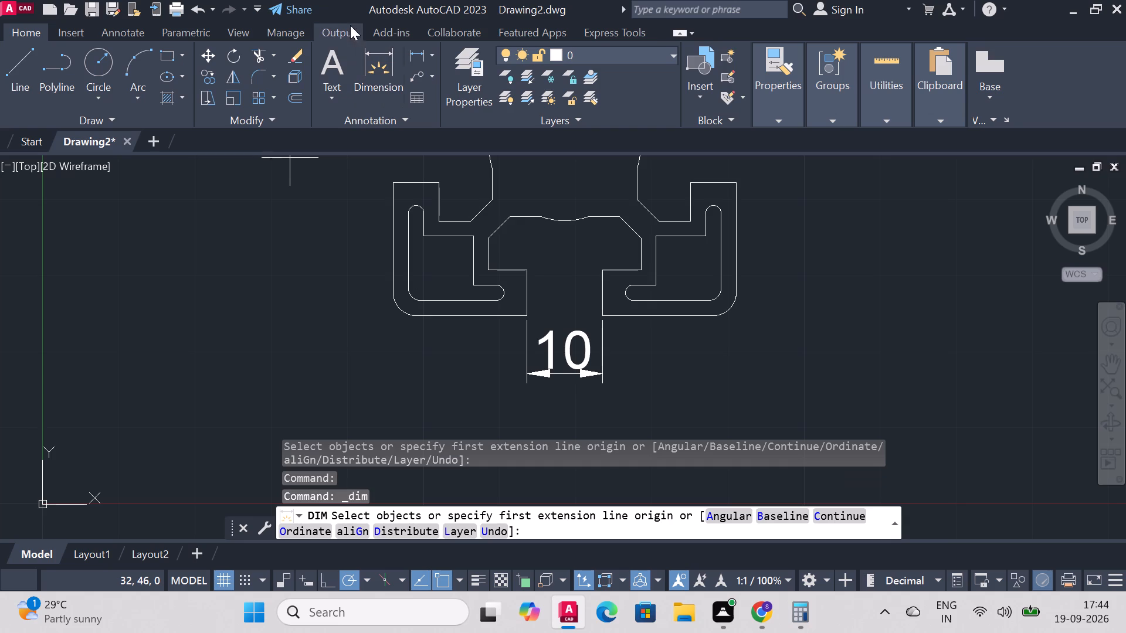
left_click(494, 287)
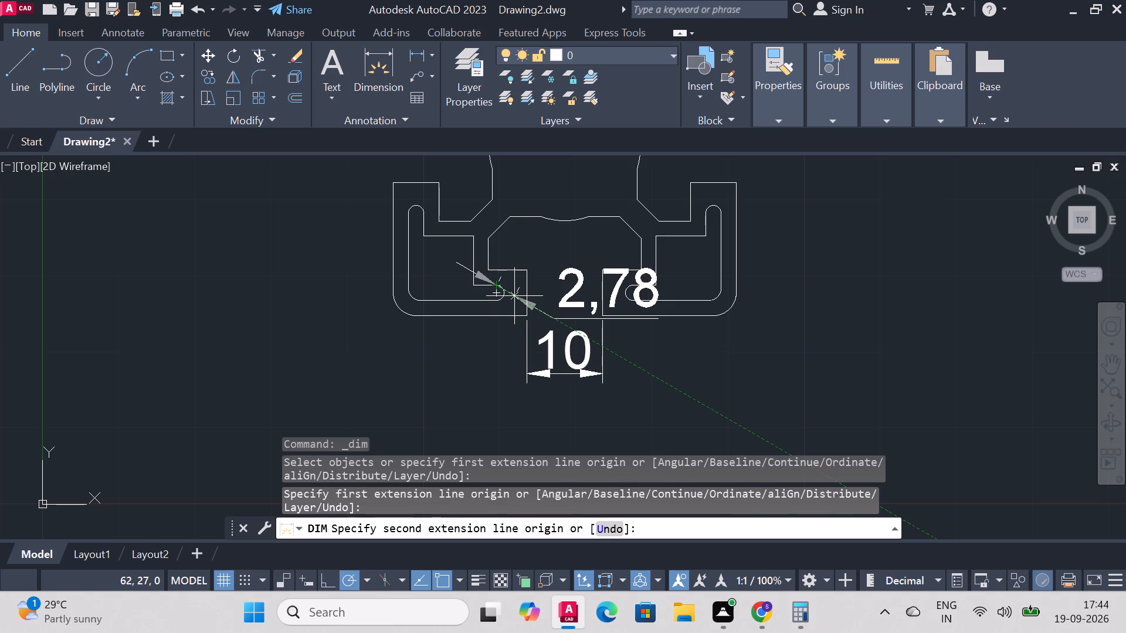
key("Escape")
Dimension the horizontal distance between the end-arc centres of the two lower brackets' inner slots, placing it below the opening dimension.
left_click(396, 58)
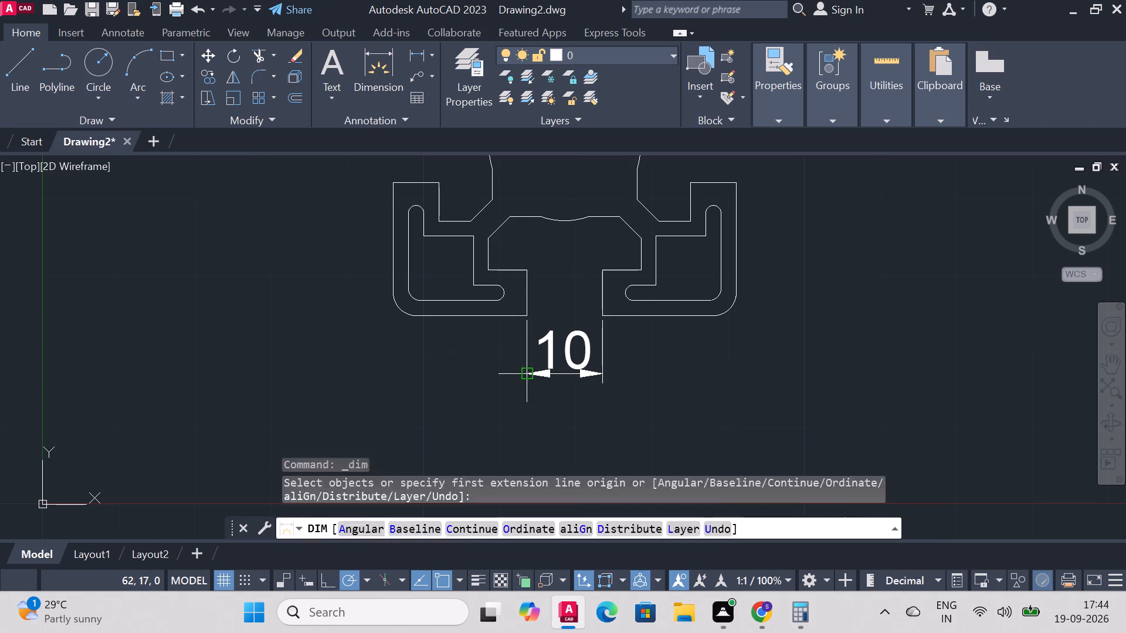
left_click(498, 291)
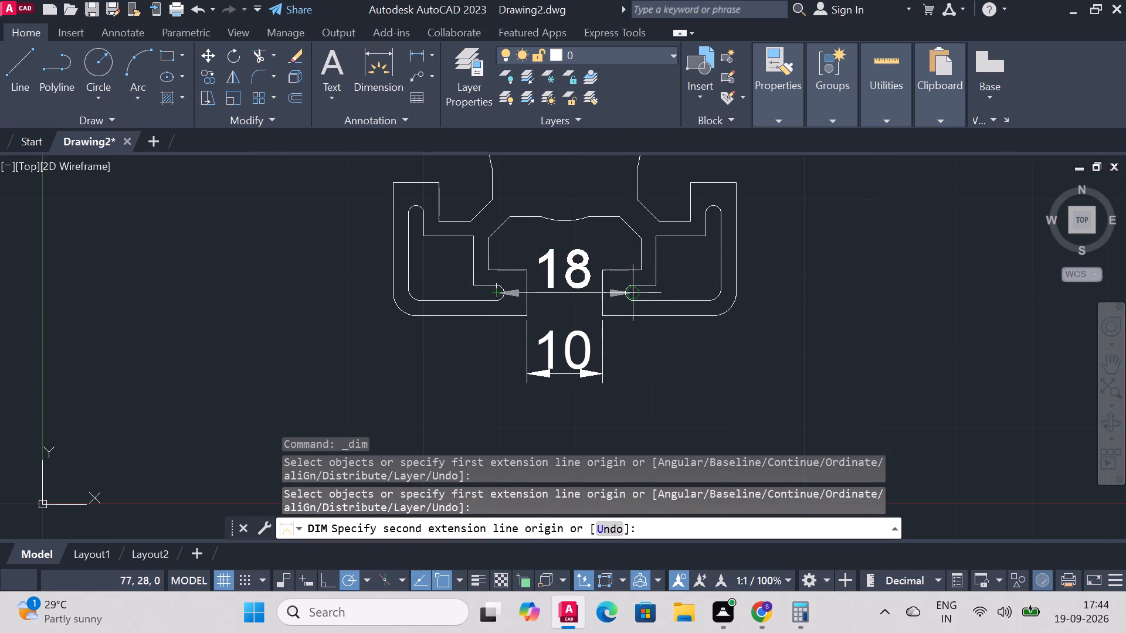
left_click(632, 290)
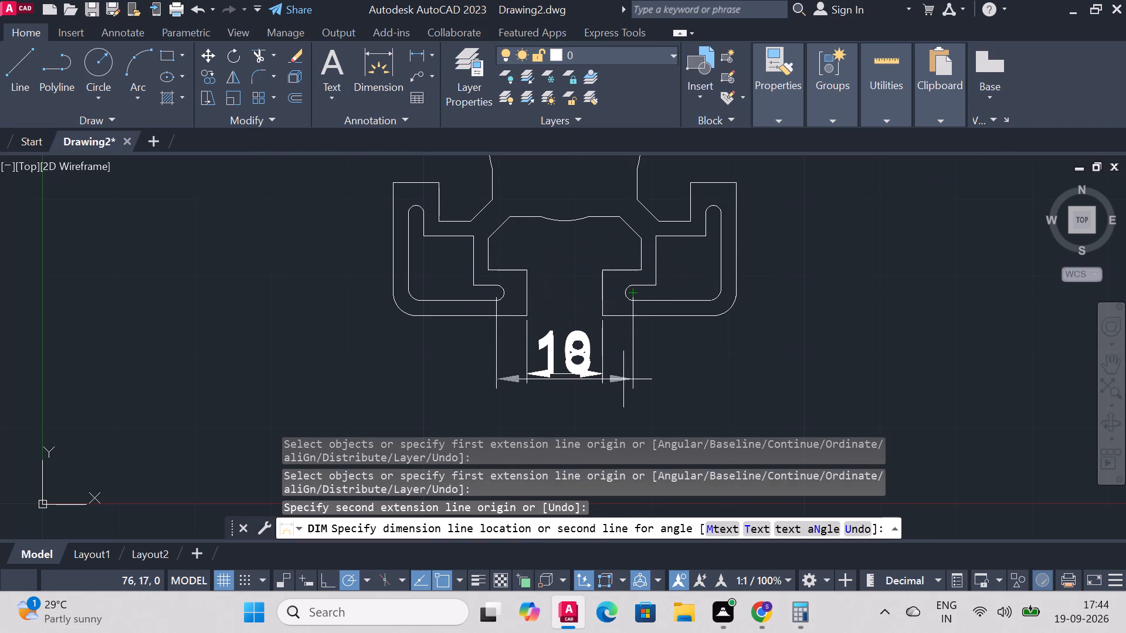
left_click(630, 434)
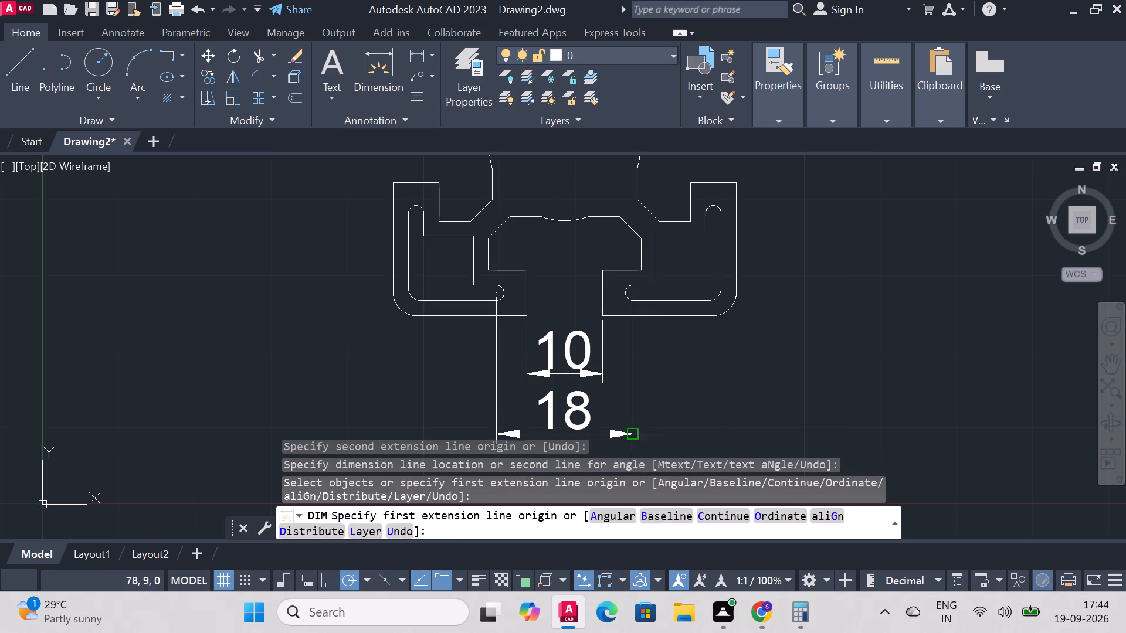
Dimension the horizontal distance between the inner vertical edges above the lower brackets' slot ends, placing it below the other two dimensions.
scroll(653, 379, "down", 3)
scroll(652, 418, "up", 2)
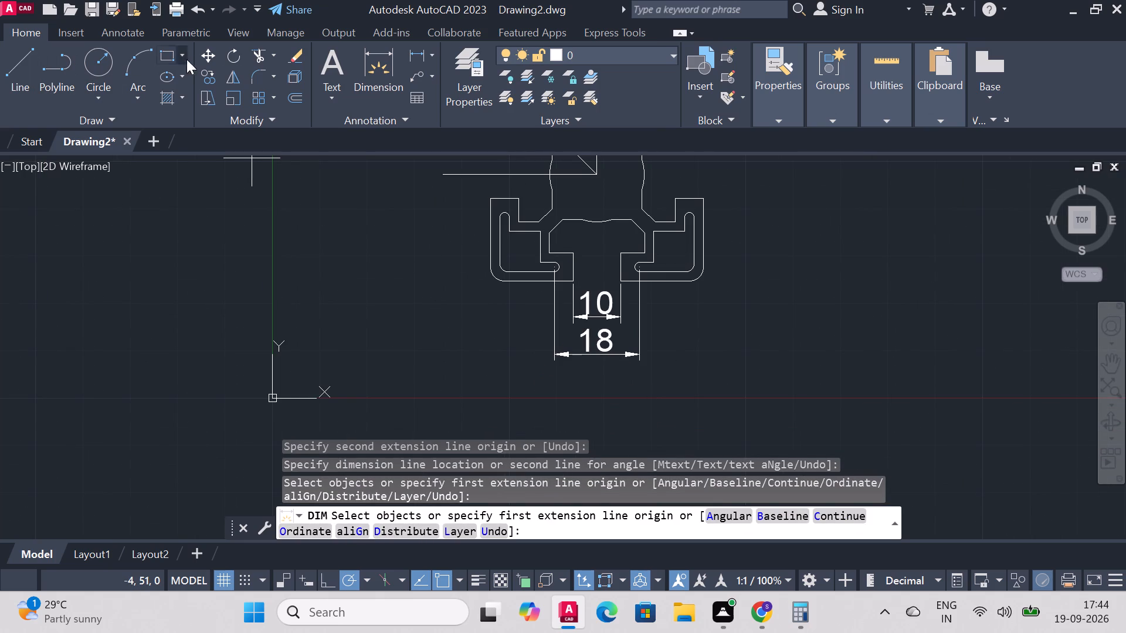
left_click(366, 55)
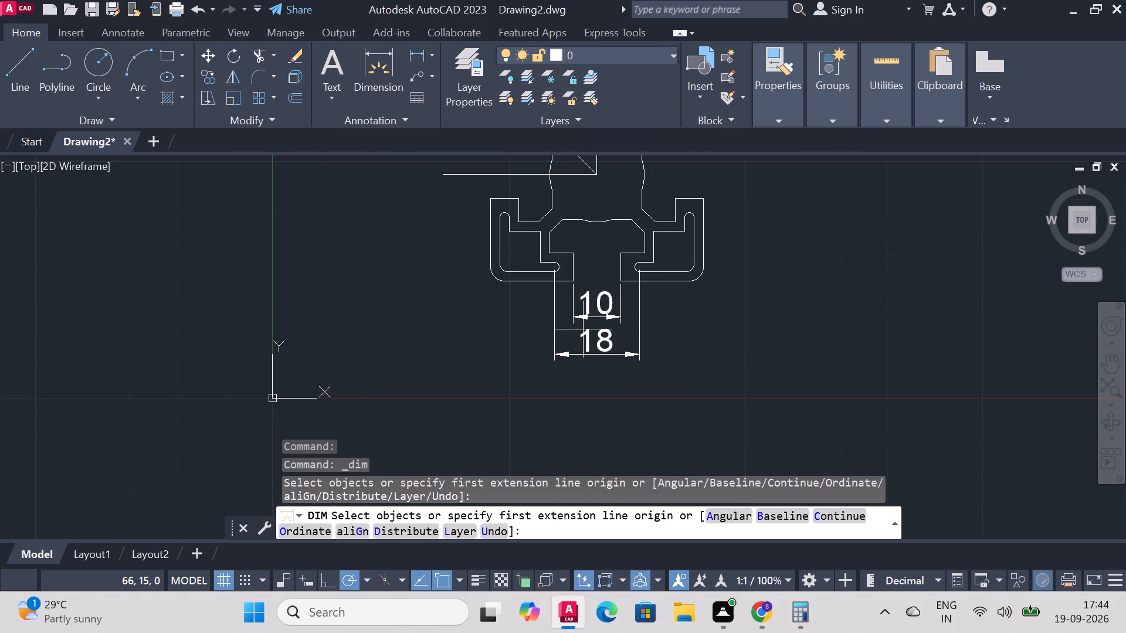
scroll(571, 223, "up", 1)
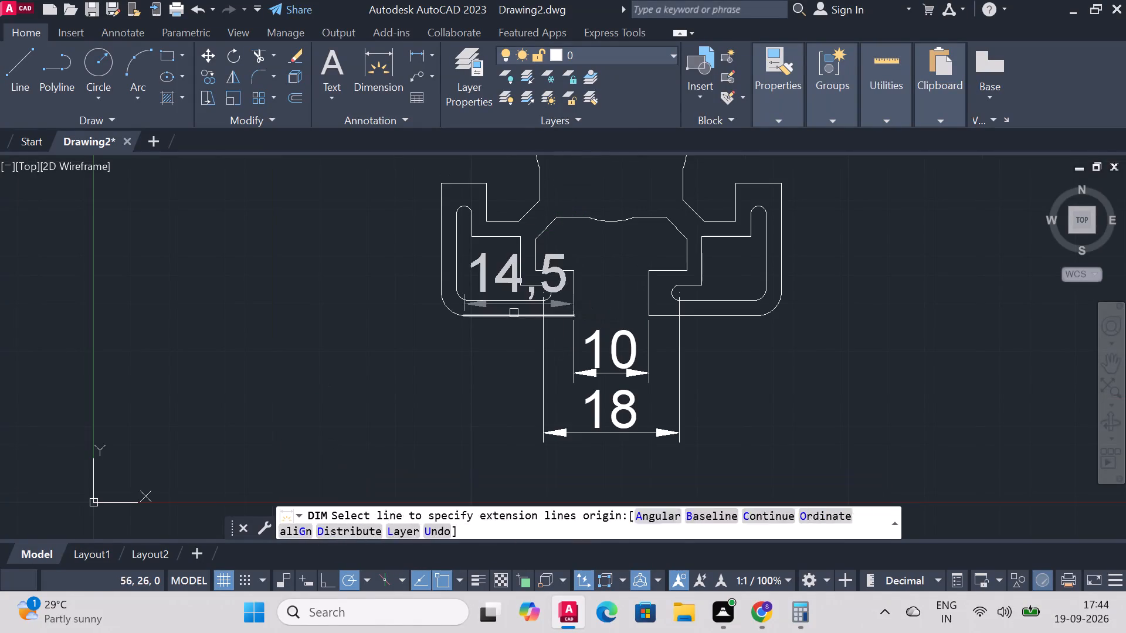
scroll(547, 271, "up", 2)
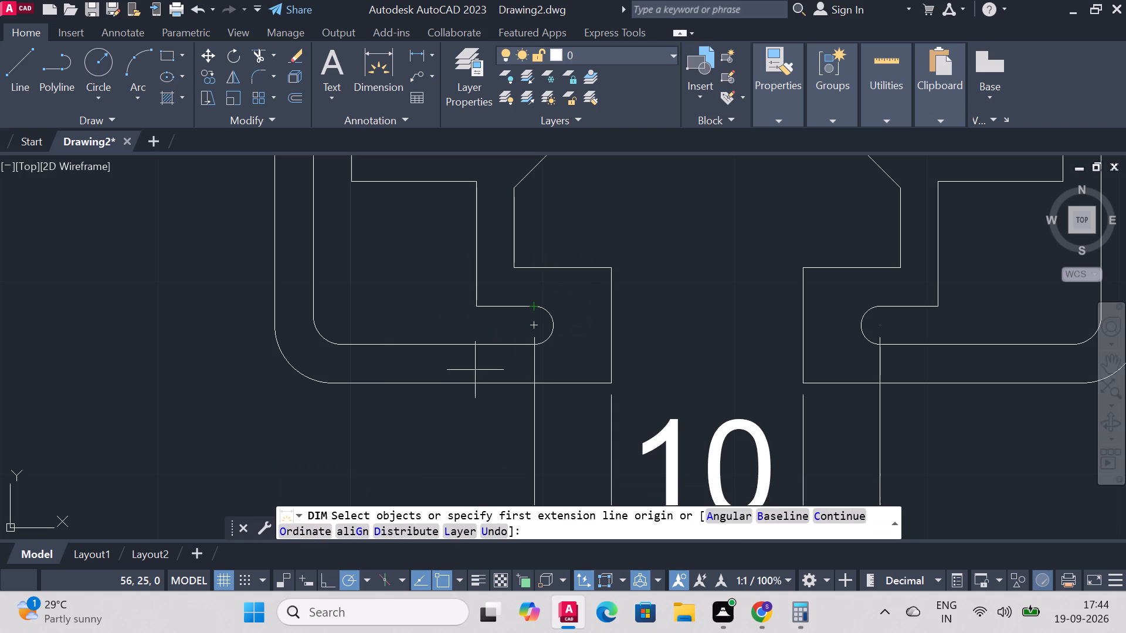
scroll(486, 361, "down", 1)
left_click(480, 327)
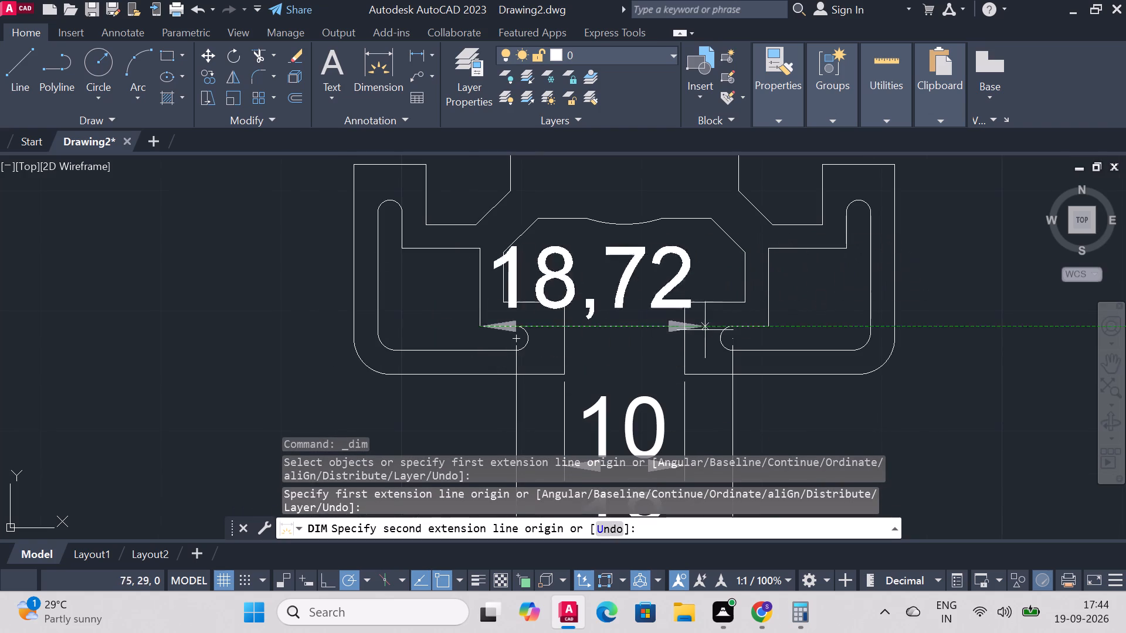
left_click(772, 323)
scroll(735, 338, "down", 3)
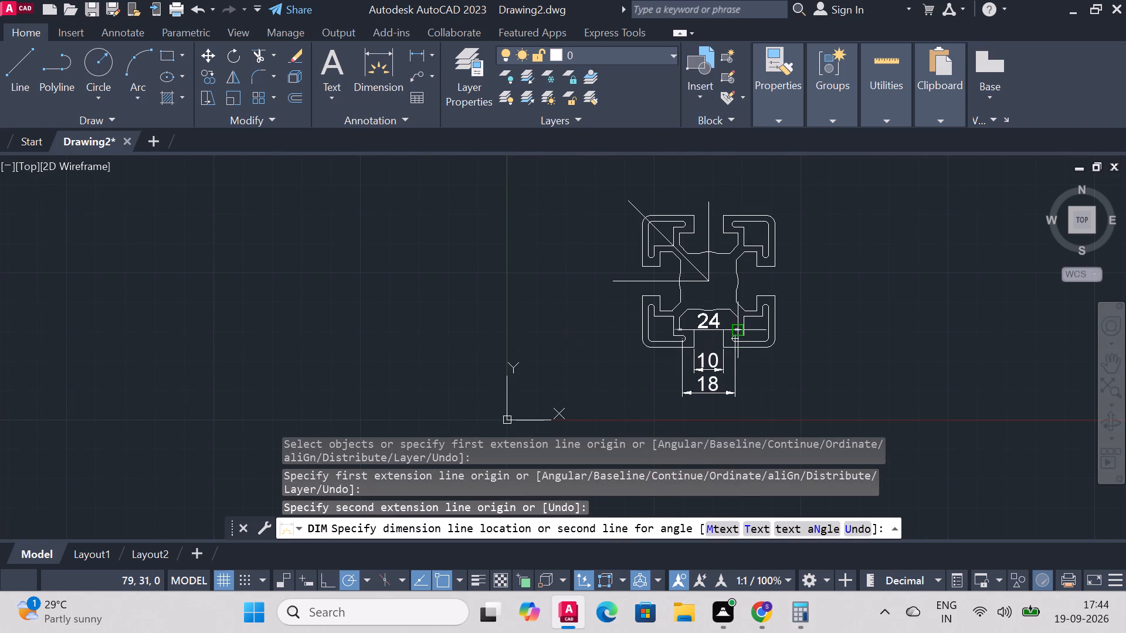
scroll(734, 411, "down", 2)
scroll(734, 409, "up", 3)
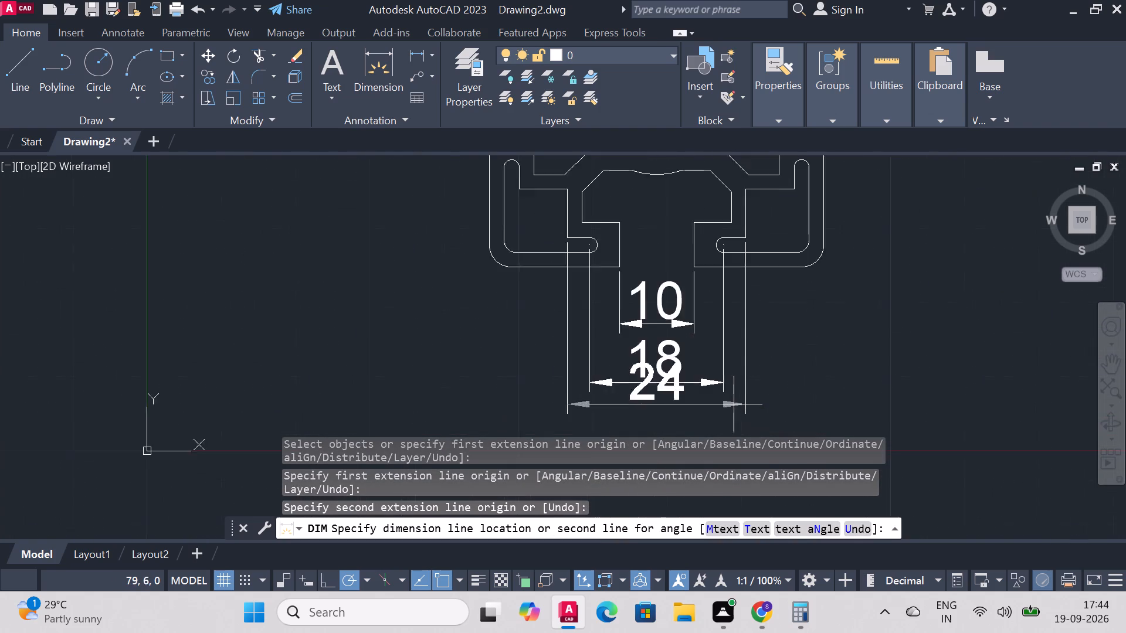
scroll(734, 404, "up", 2)
scroll(730, 409, "down", 5)
scroll(731, 411, "up", 5)
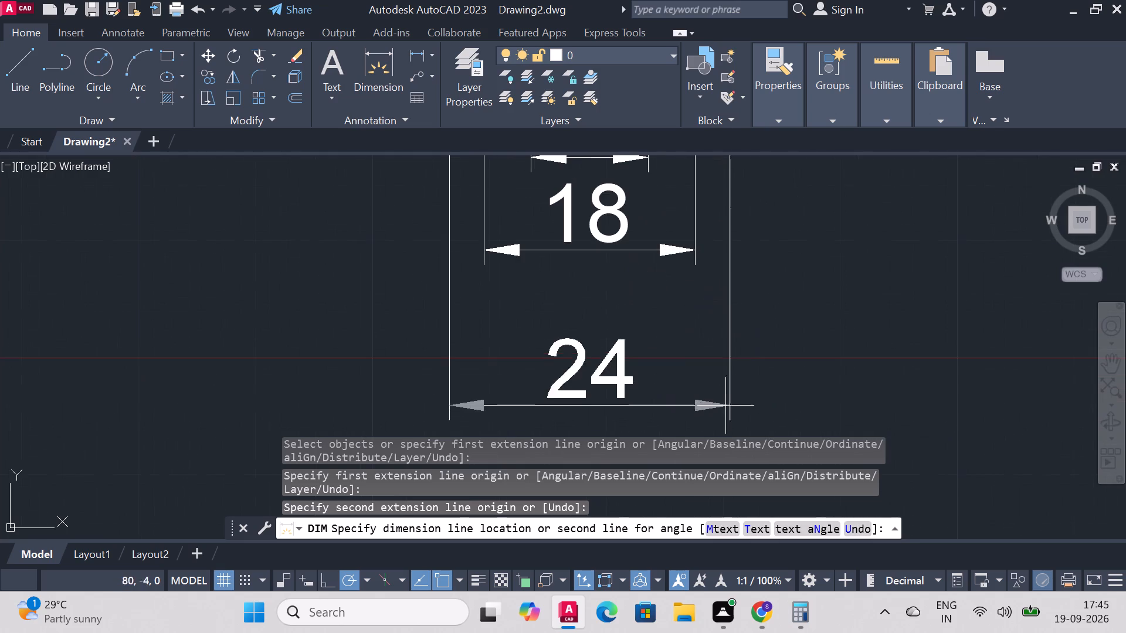
left_click(683, 407)
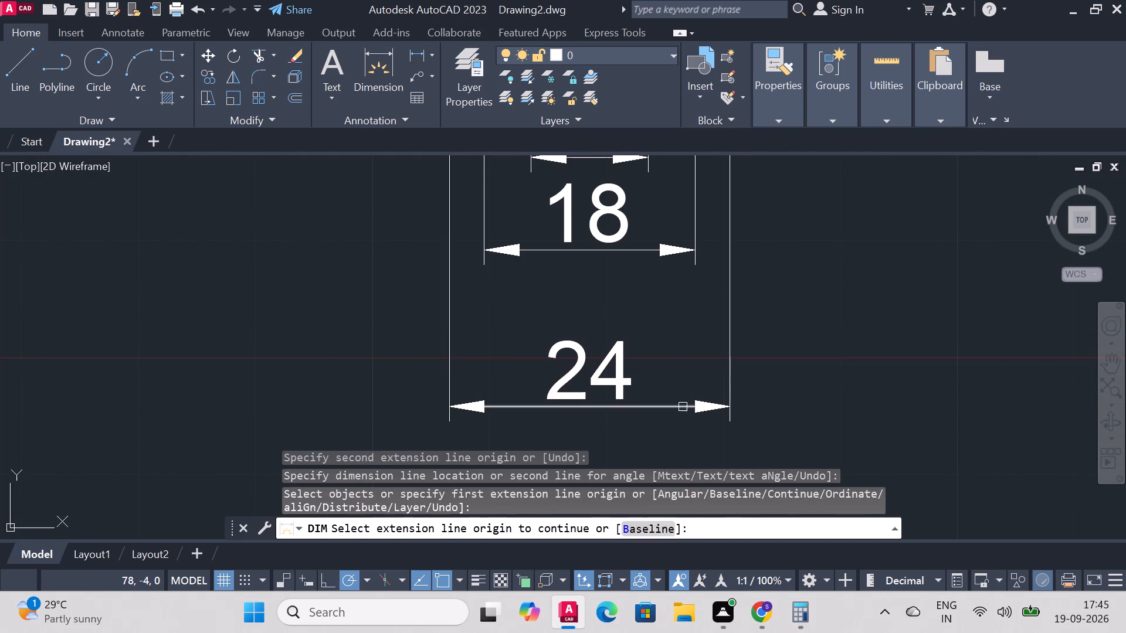
Examine the profile's lower brackets and the dimensions stacked beneath them.
scroll(931, 244, "down", 4)
scroll(941, 196, "down", 3)
scroll(955, 186, "up", 4)
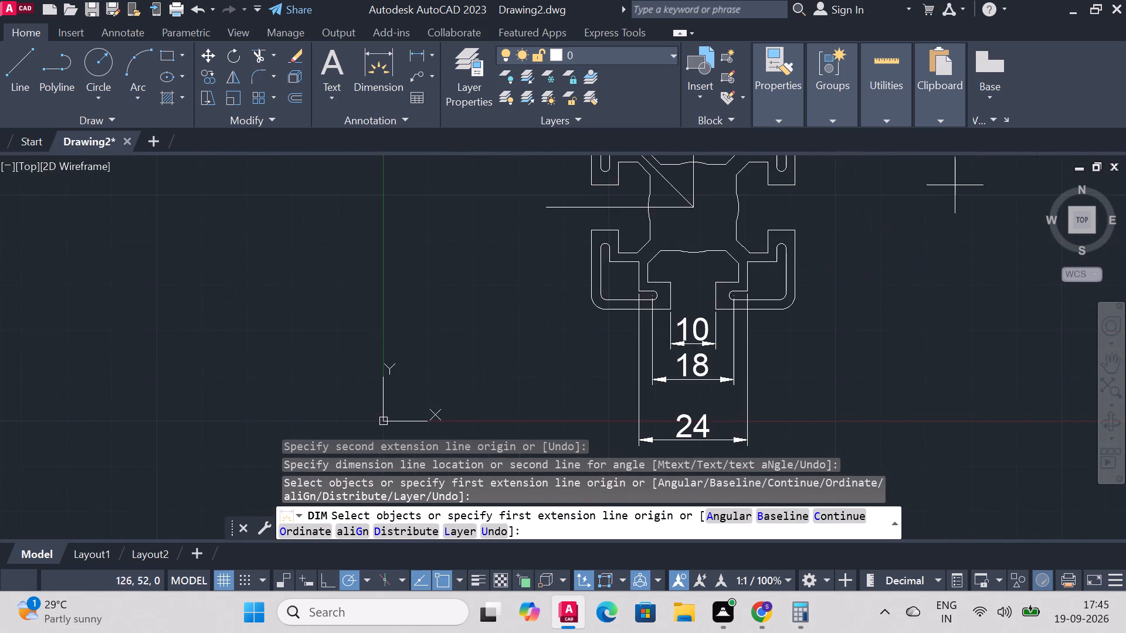
scroll(776, 219, "up", 1)
scroll(690, 233, "up", 3)
scroll(517, 292, "down", 3)
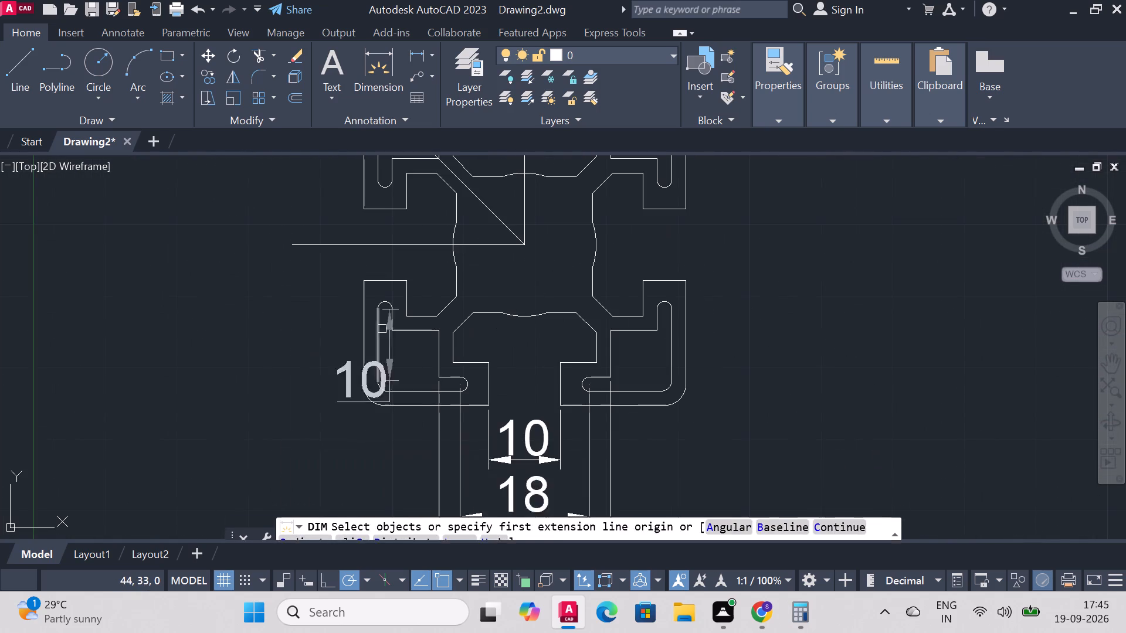
scroll(368, 326, "down", 2)
scroll(172, 344, "up", 3)
scroll(829, 309, "down", 3)
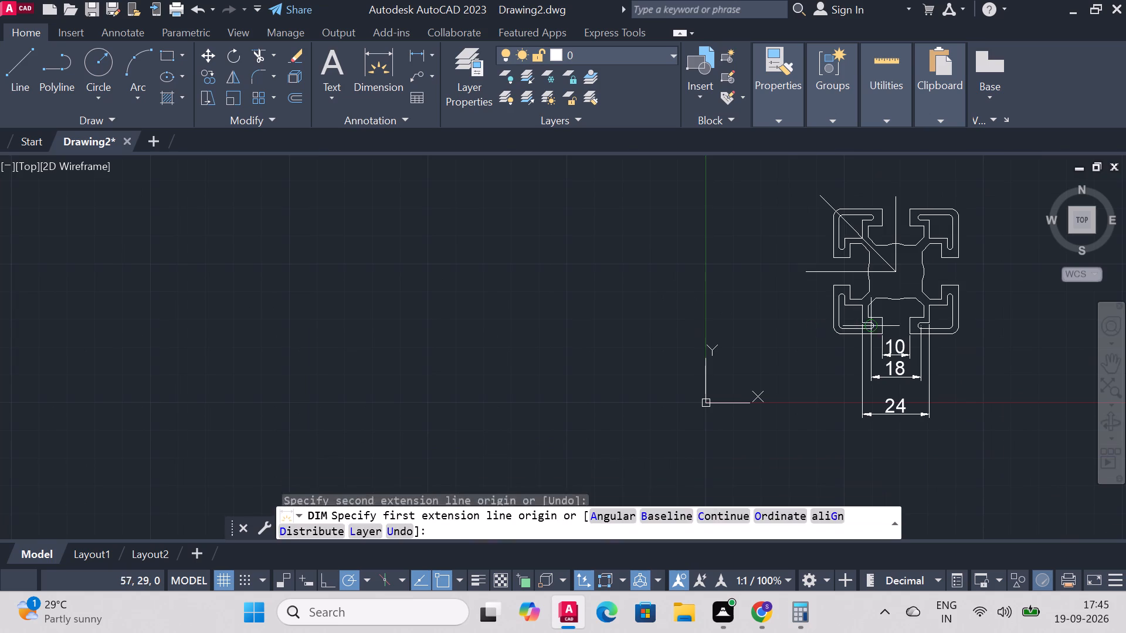
Draw a vertical line from the profile's centre down to the level of the lower brackets' slot-end centres.
scroll(937, 328, "up", 3)
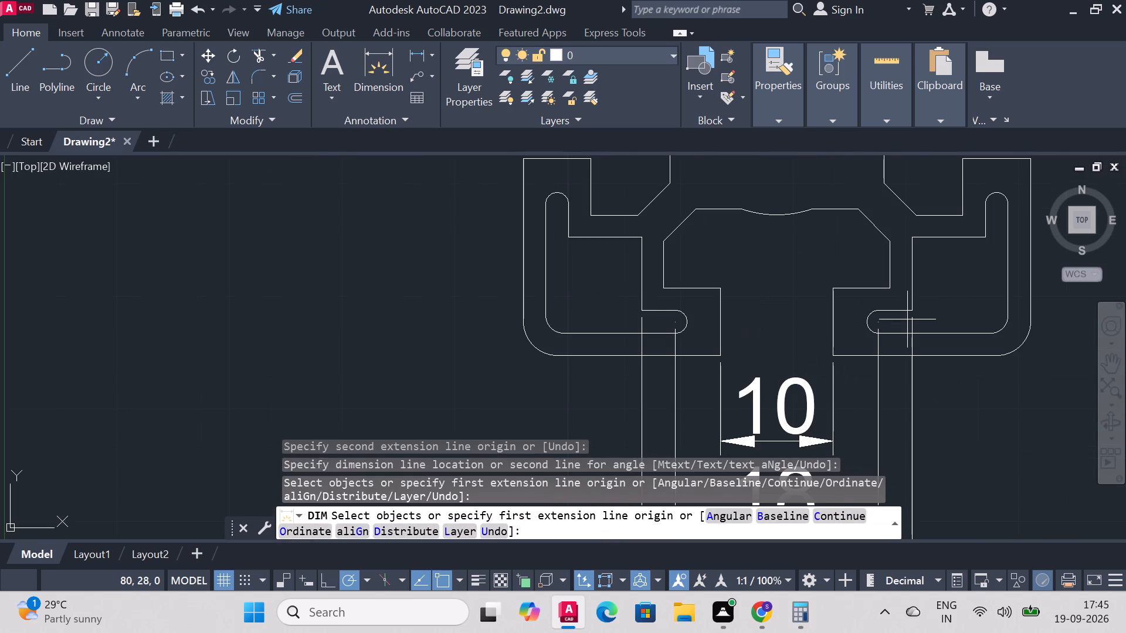
left_click(14, 66)
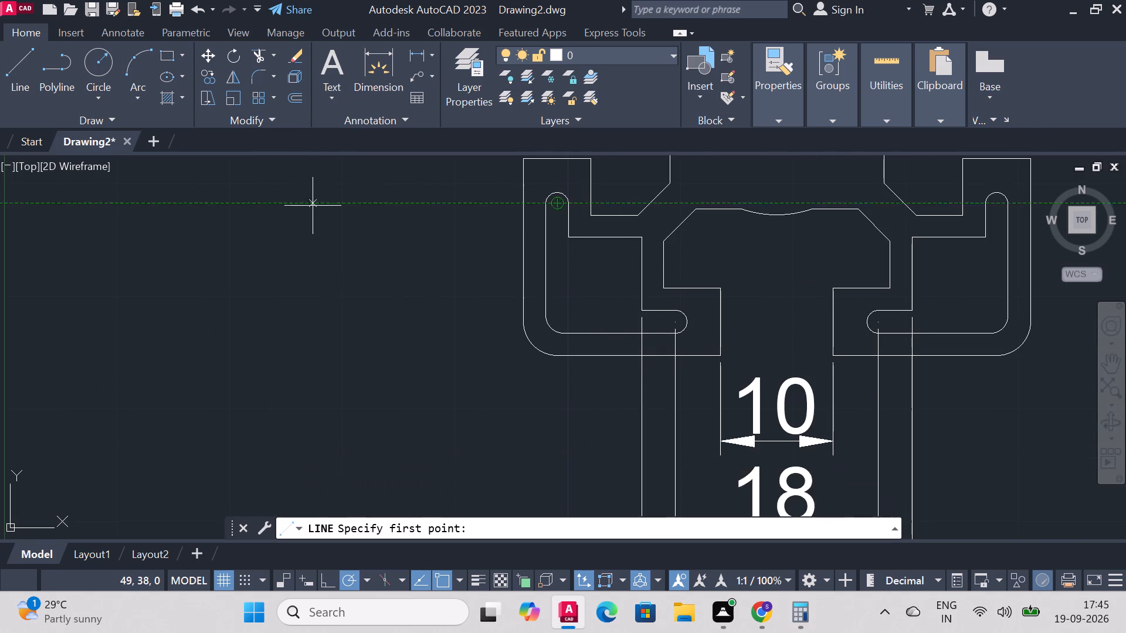
scroll(859, 253, "down", 3)
scroll(884, 232, "up", 1)
left_click(809, 203)
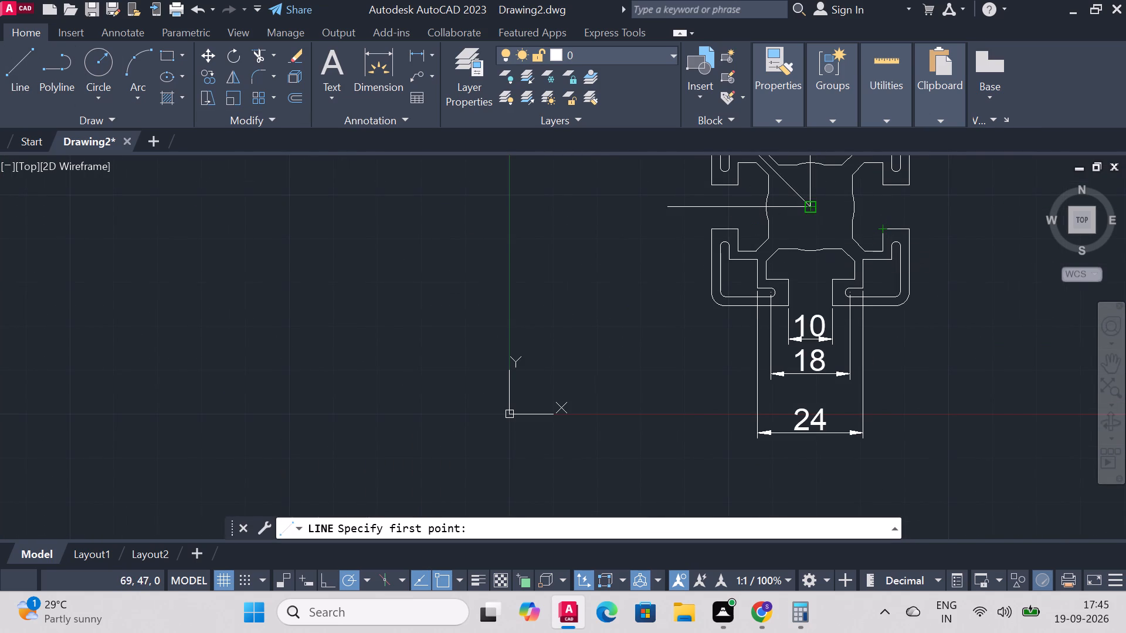
left_click(810, 293)
right_click(810, 293)
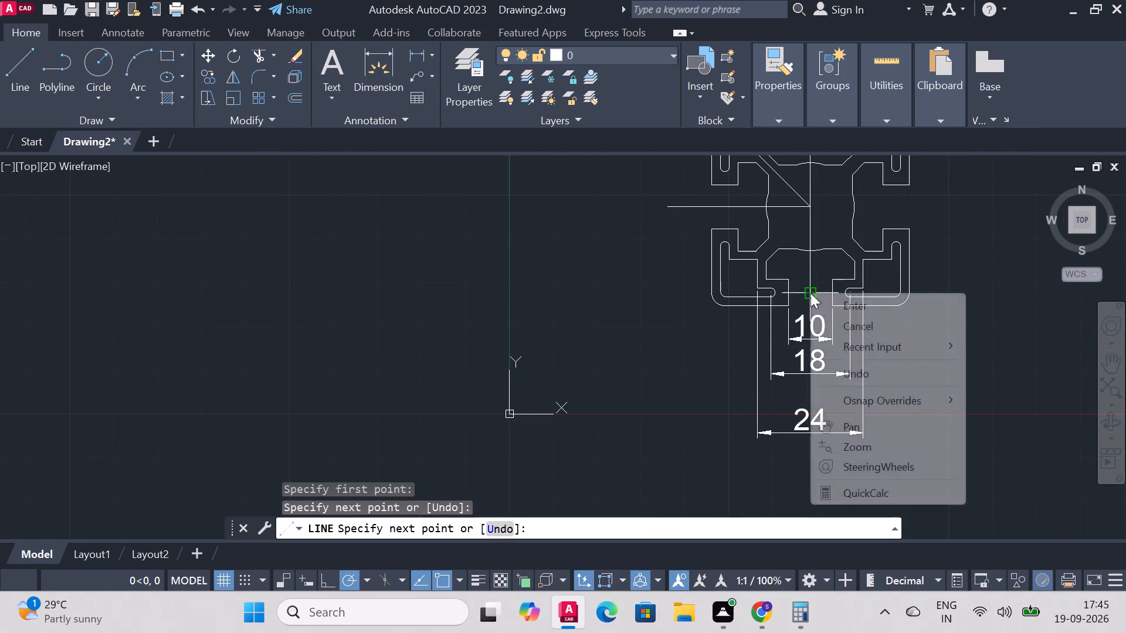
left_click(849, 303)
Halve 20.1 in Calculator and draw a 10.5-long horizontal line leftward from the lower end of the vertical centre line.
scroll(853, 303, "up", 3)
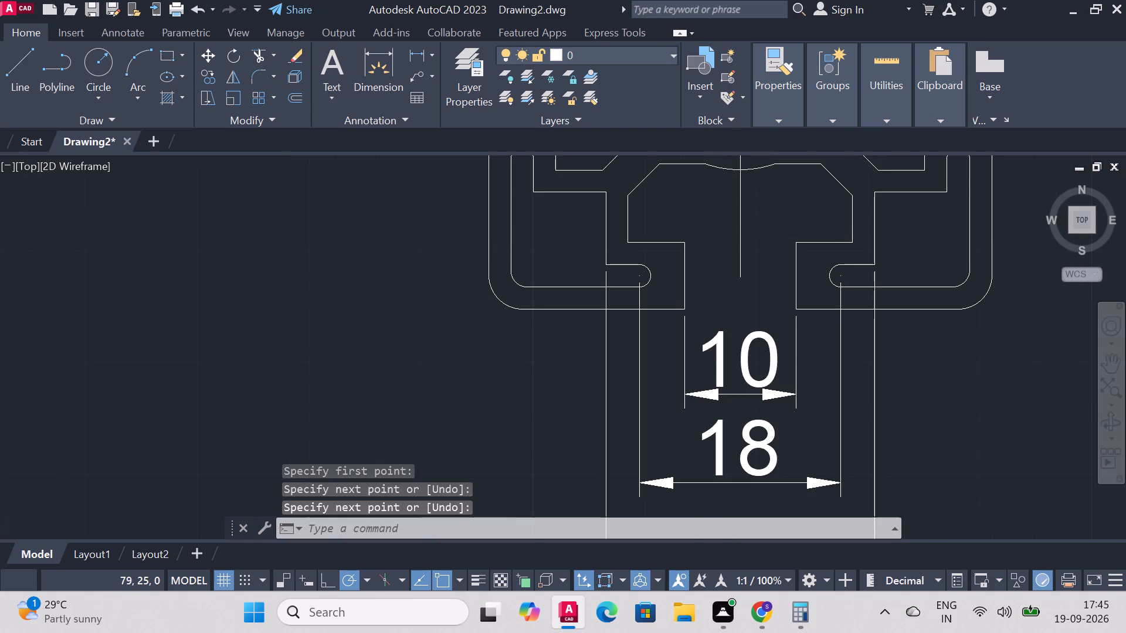
left_click(19, 55)
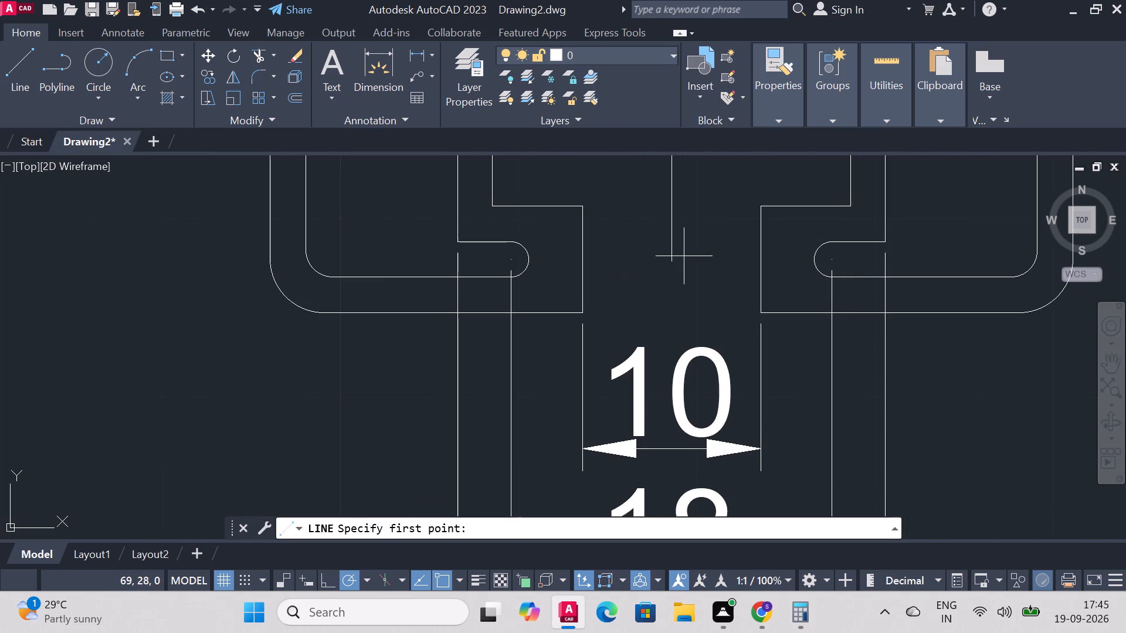
left_click(674, 262)
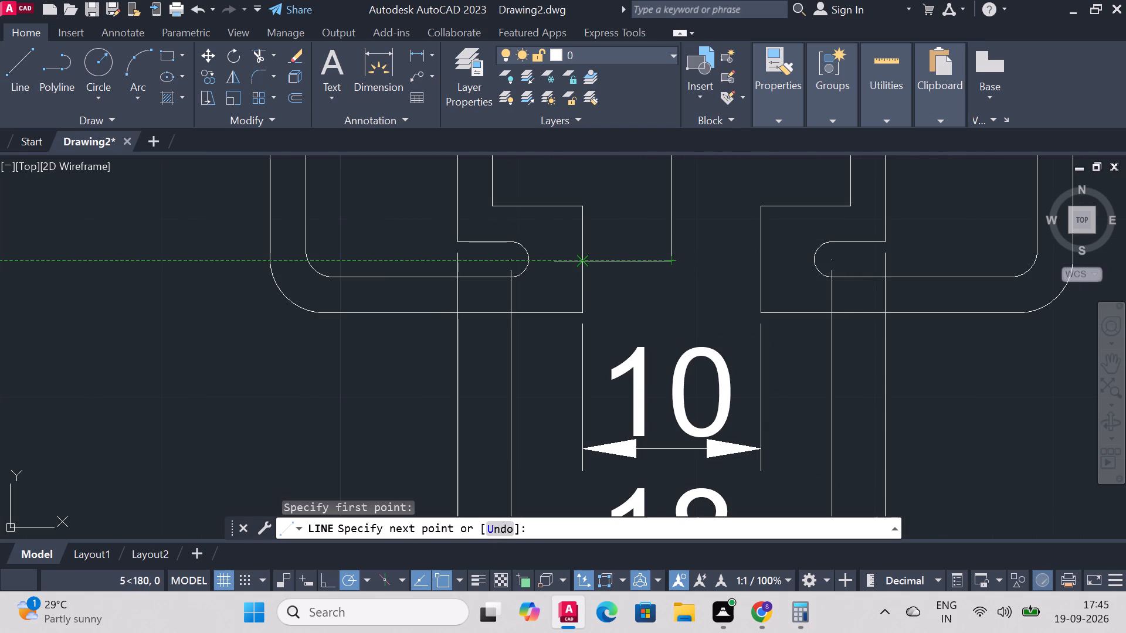
type("10")
left_click(801, 610)
type("20")
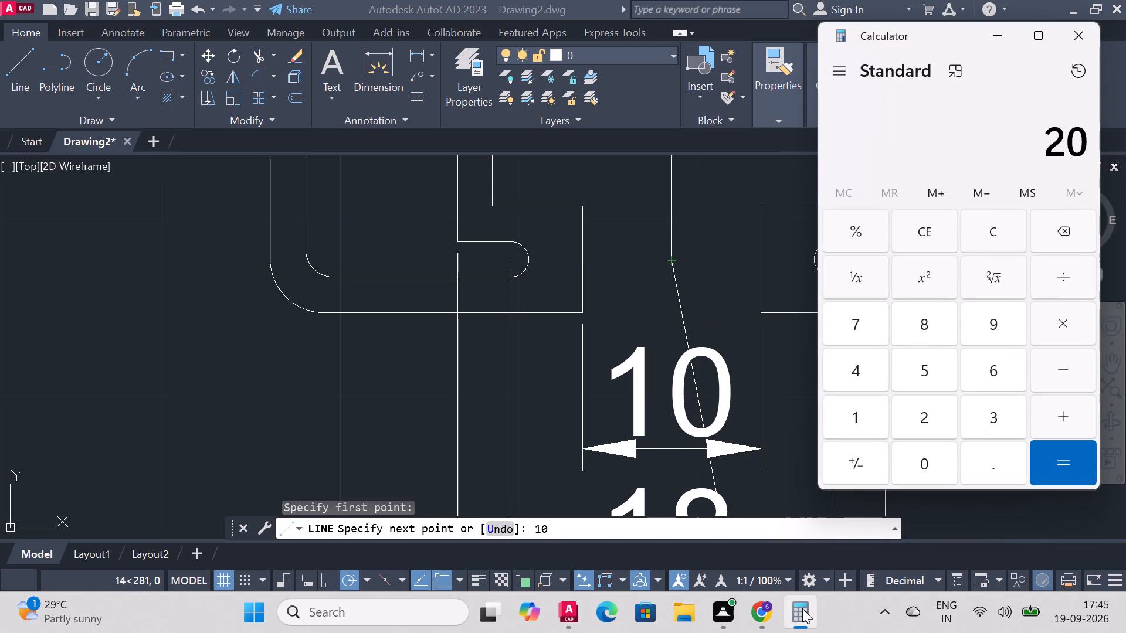
type(".1")
key("Return")
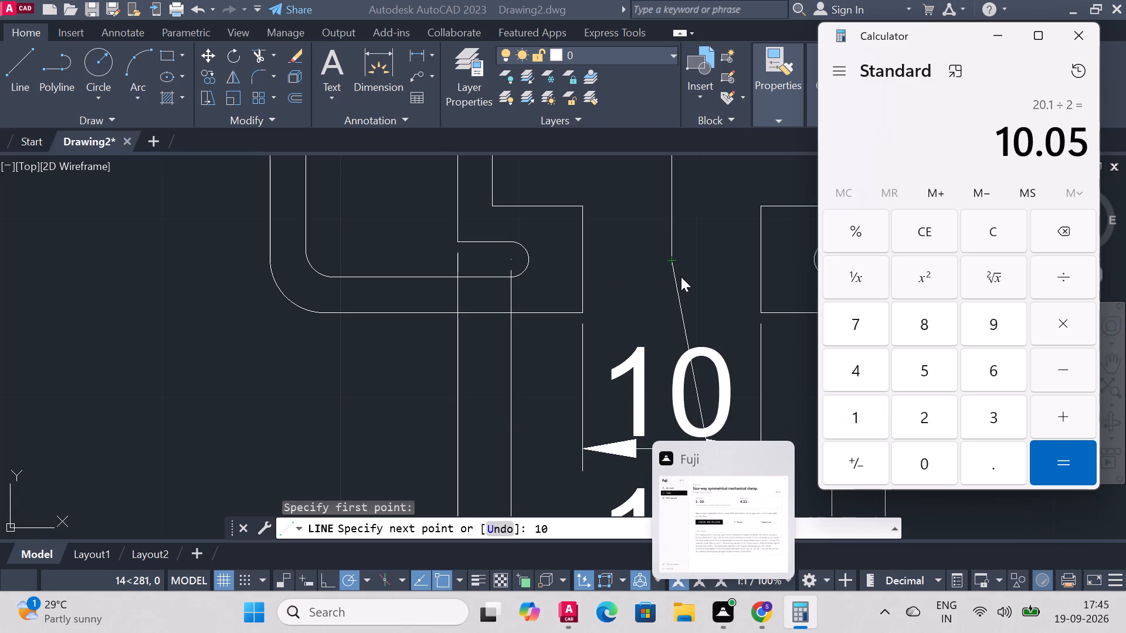
left_click(1009, 38)
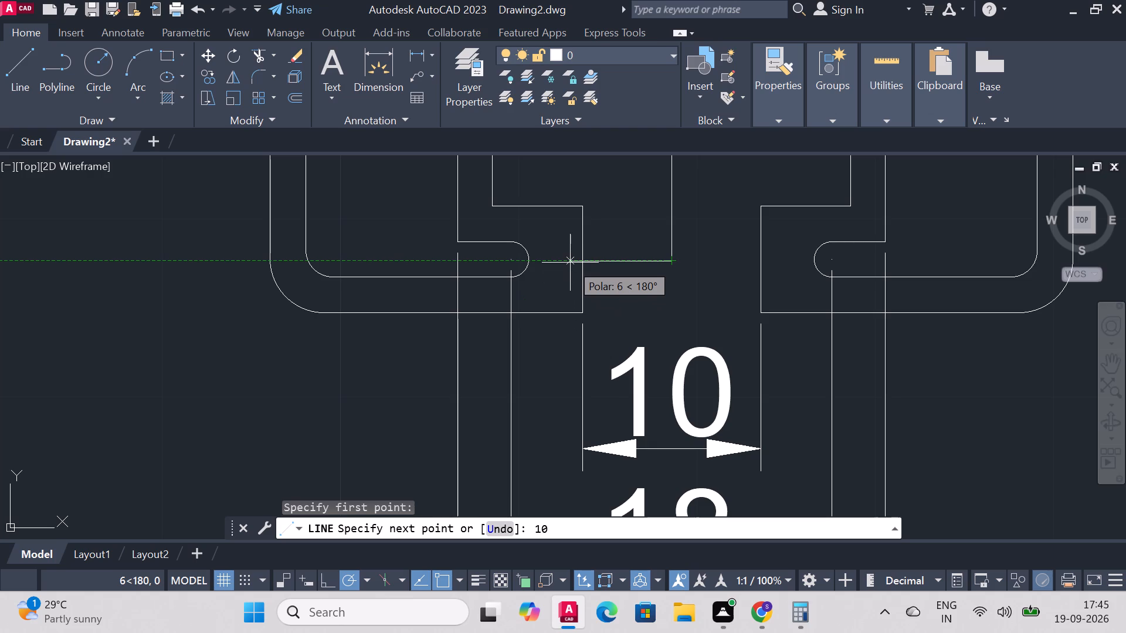
type("10")
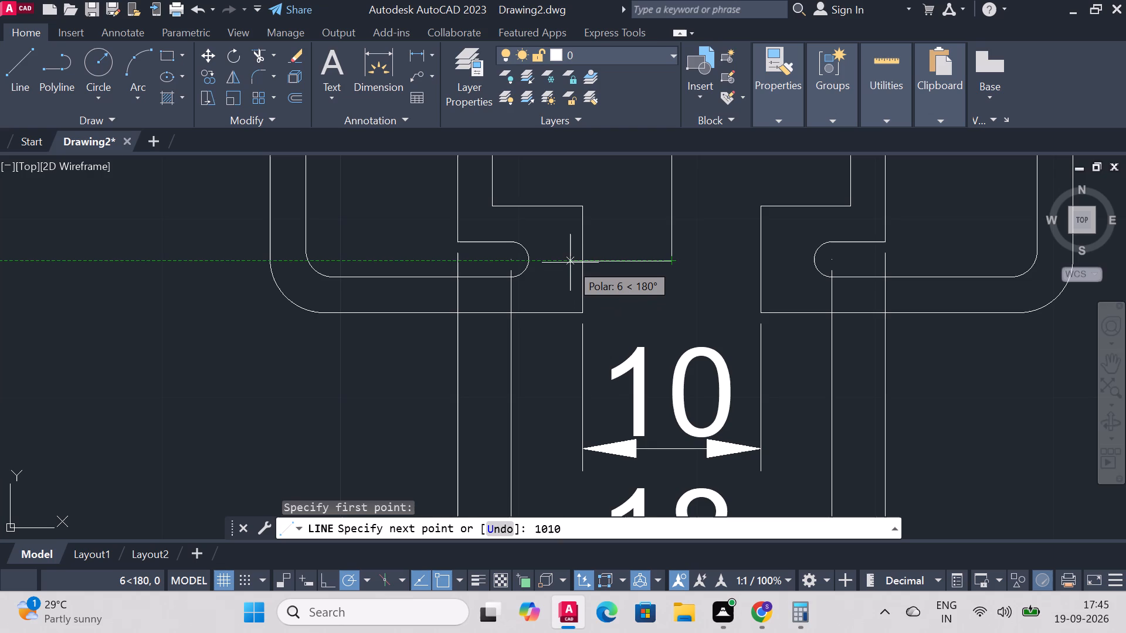
key("BackSpace")
key("BackSpace")
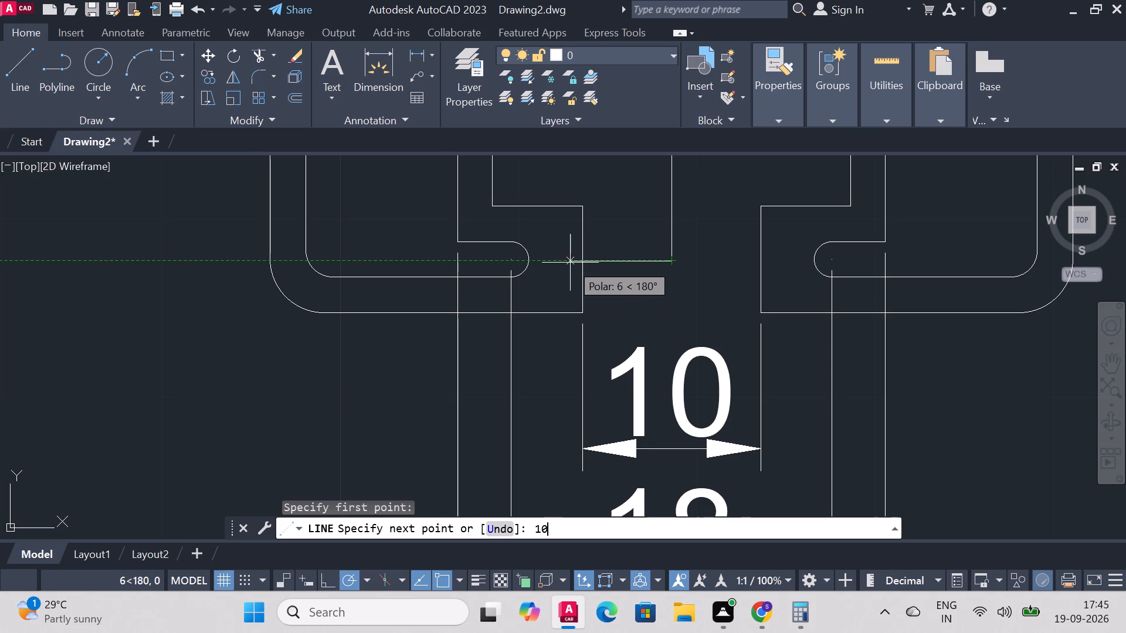
key("period")
key("5")
key("Return")
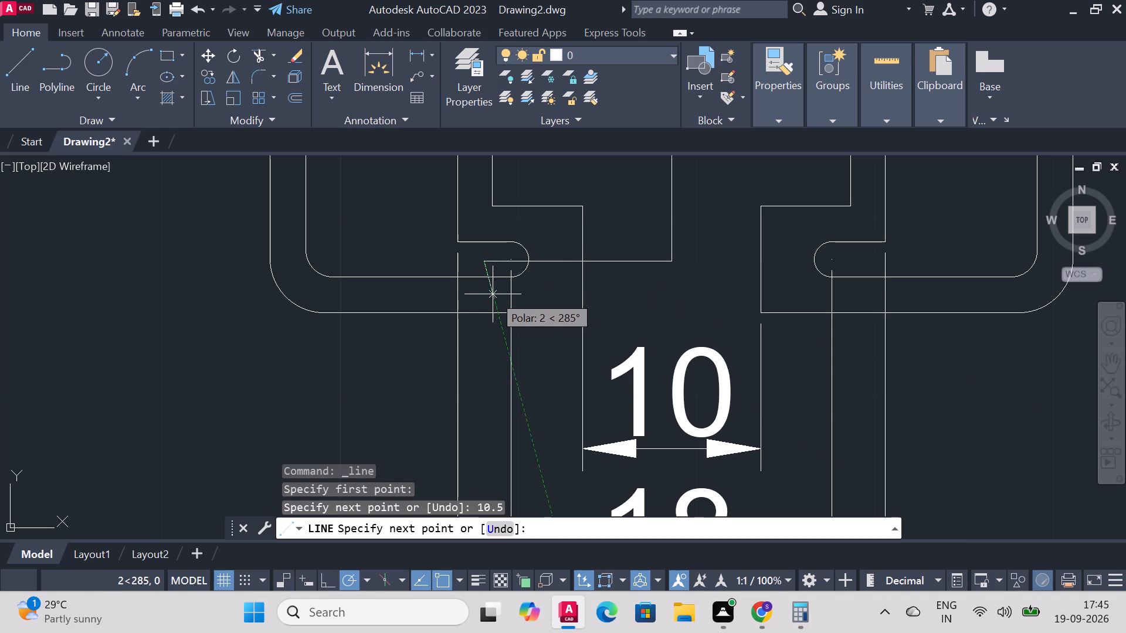
key("Escape")
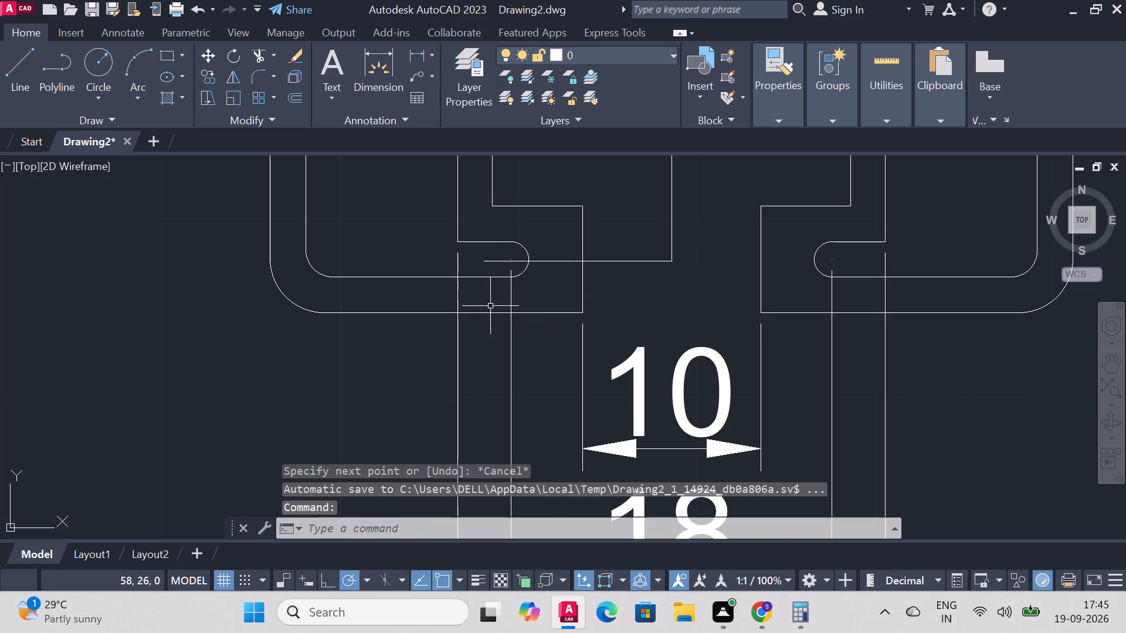
From the horizontal line's outer end, draw connected lines up to the slot's upper edge, 20.1 to the right, and about 8 down.
left_click(12, 62)
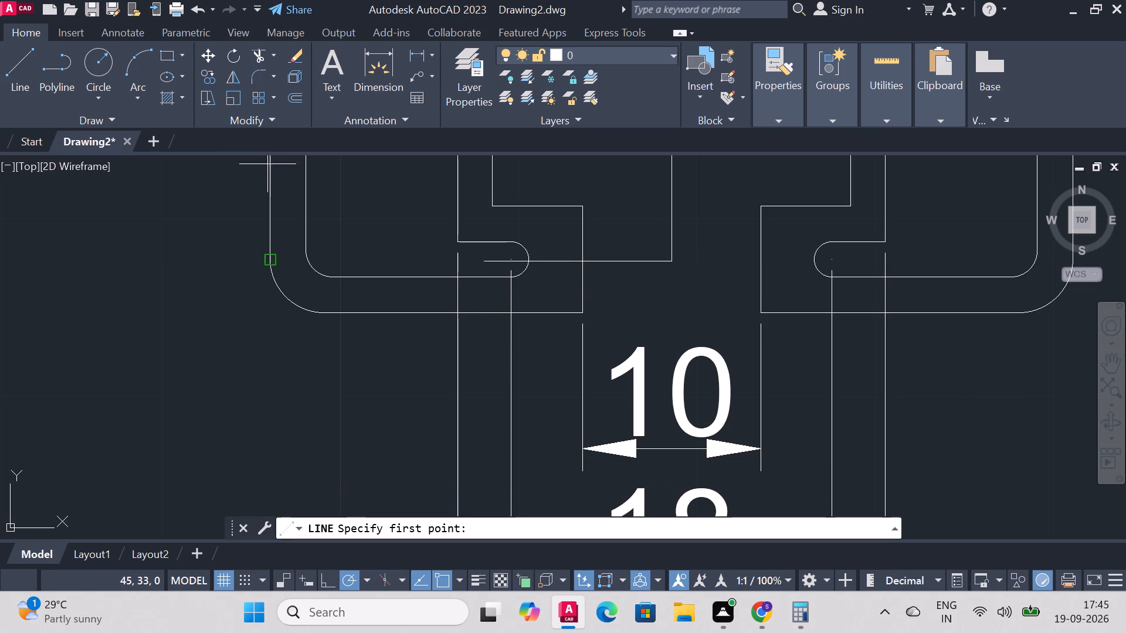
left_click(484, 258)
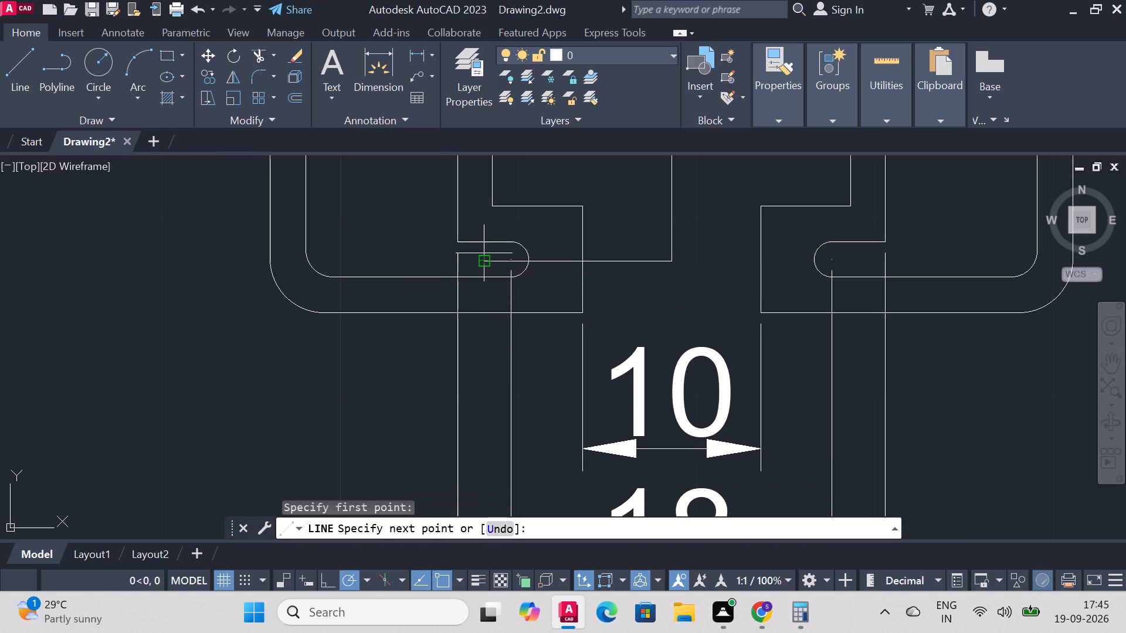
left_click(482, 240)
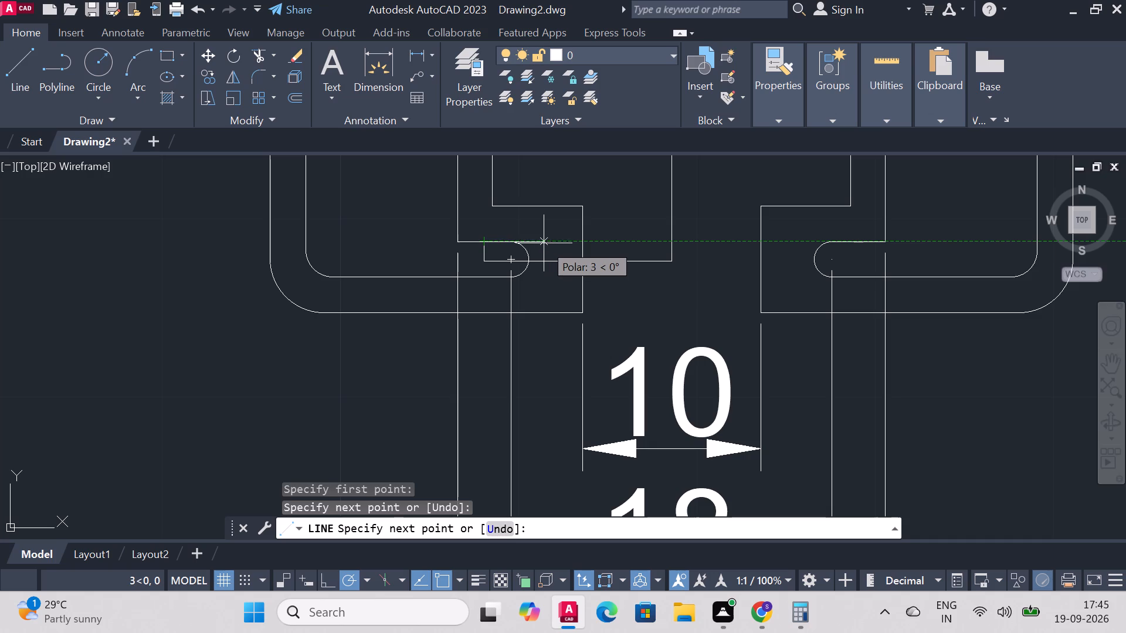
type("20.")
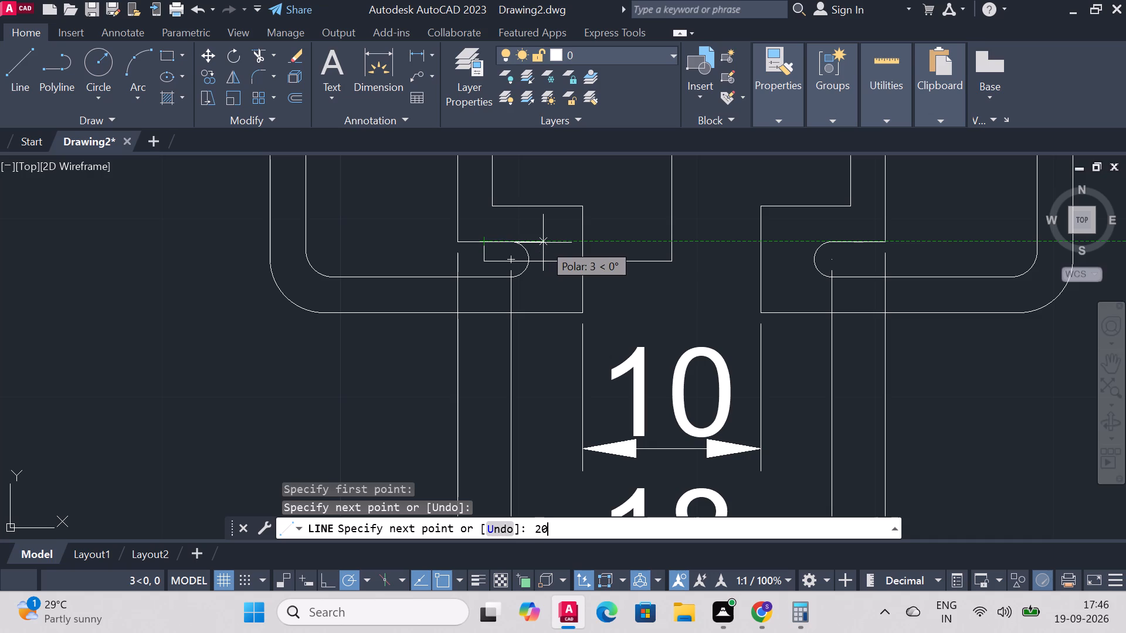
key("1")
key("Return")
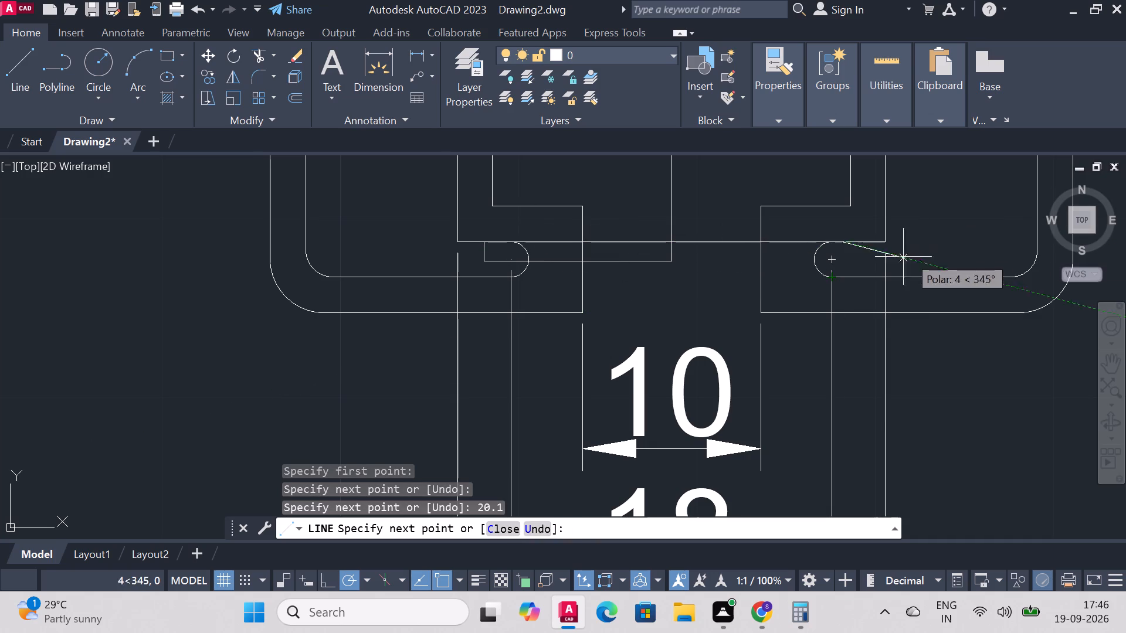
left_click(840, 386)
right_click(842, 383)
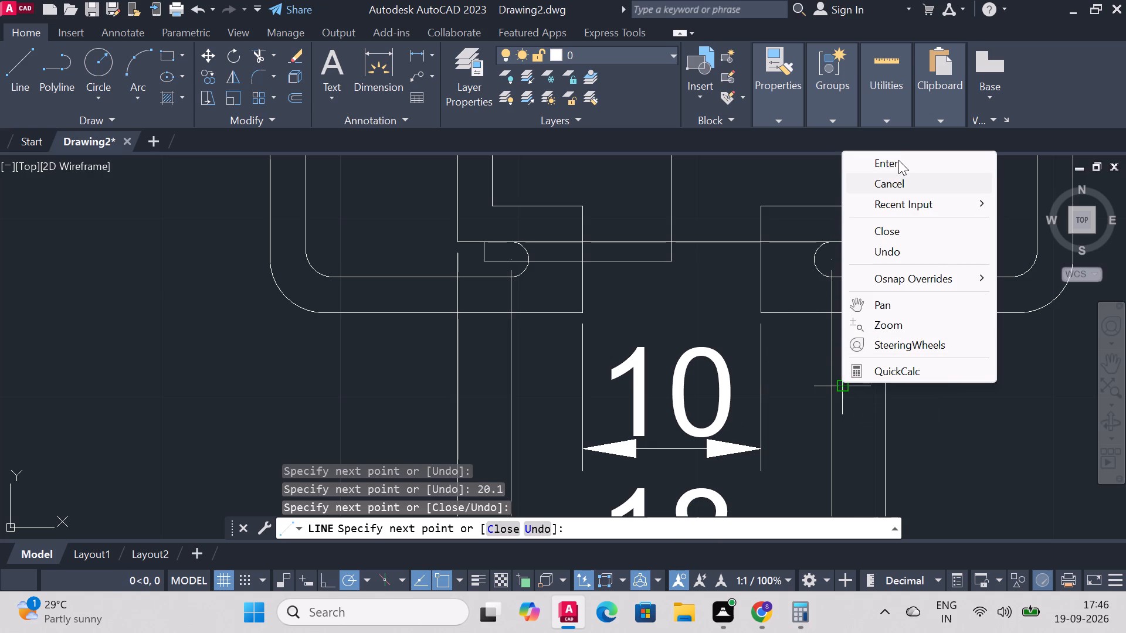
left_click(898, 160)
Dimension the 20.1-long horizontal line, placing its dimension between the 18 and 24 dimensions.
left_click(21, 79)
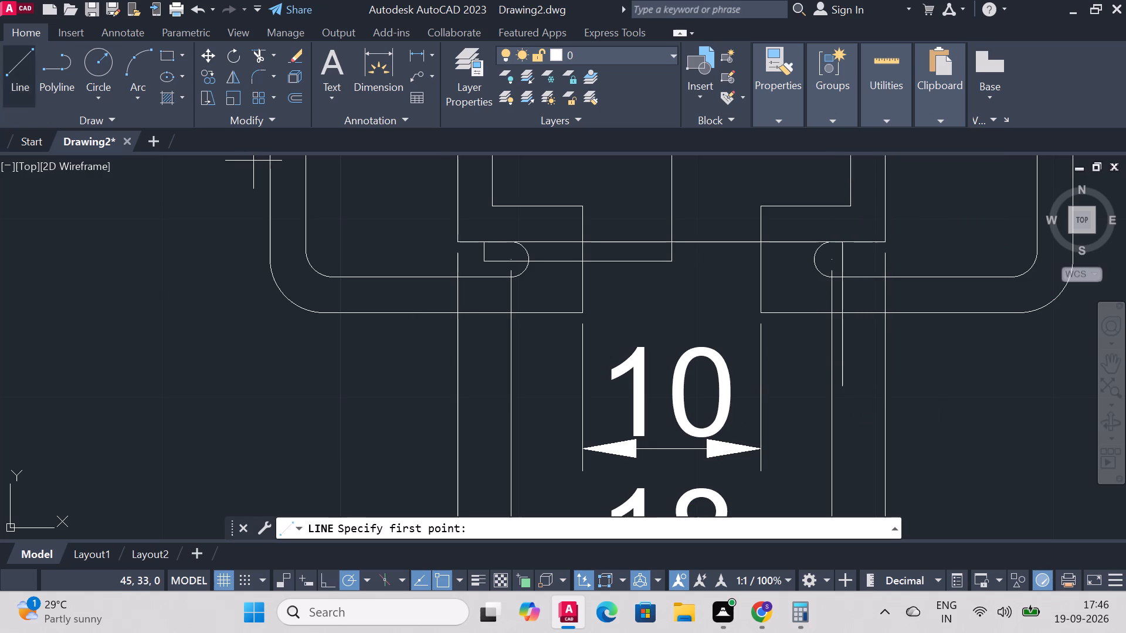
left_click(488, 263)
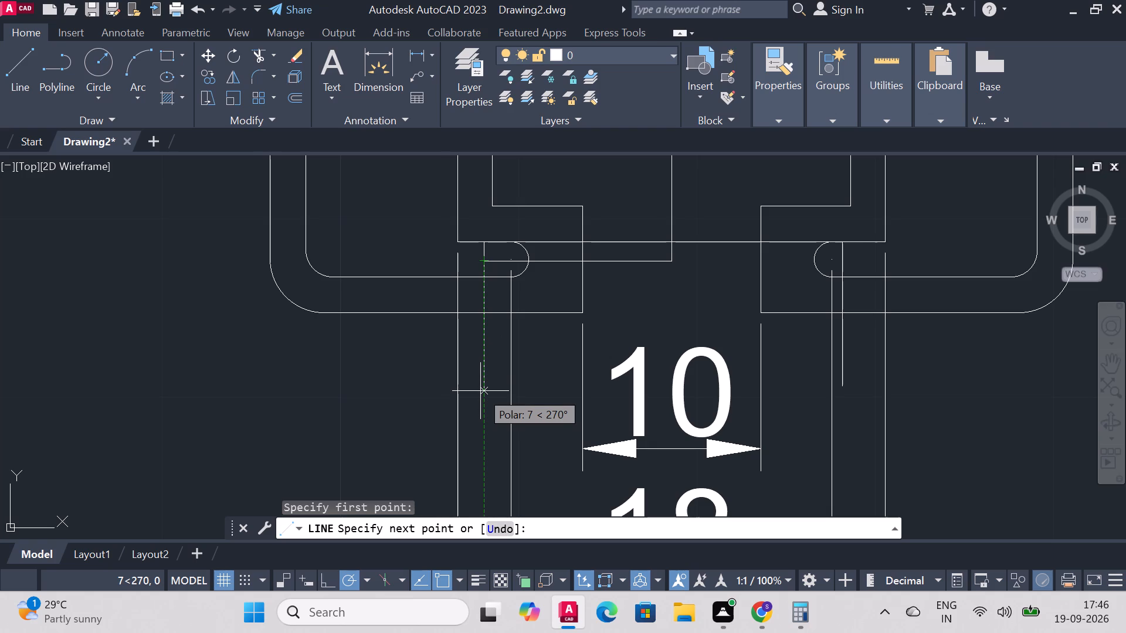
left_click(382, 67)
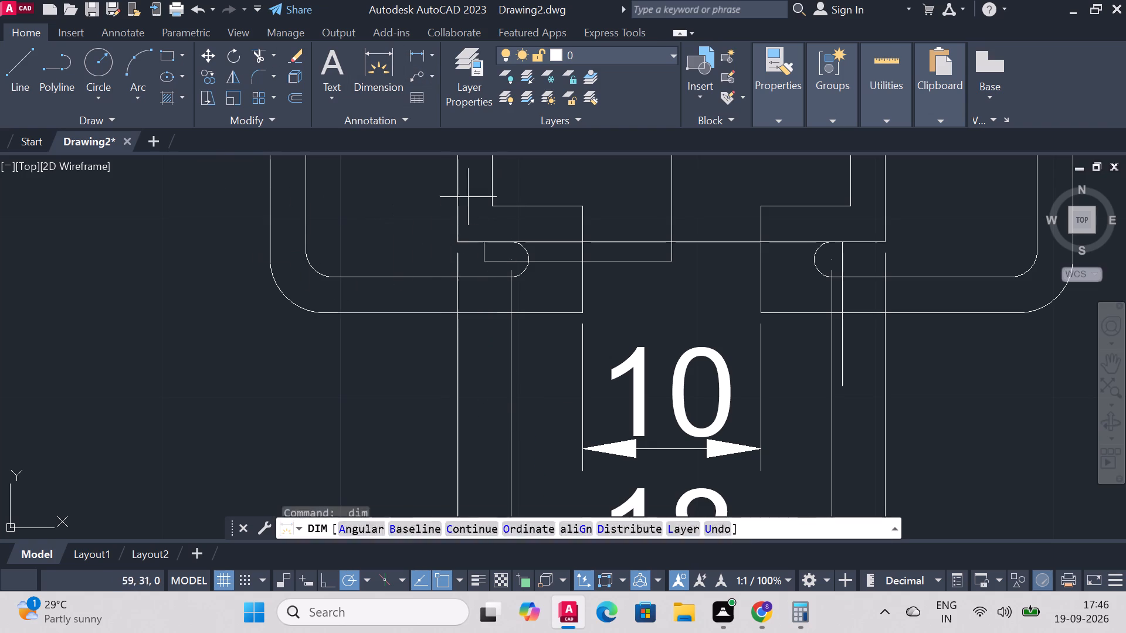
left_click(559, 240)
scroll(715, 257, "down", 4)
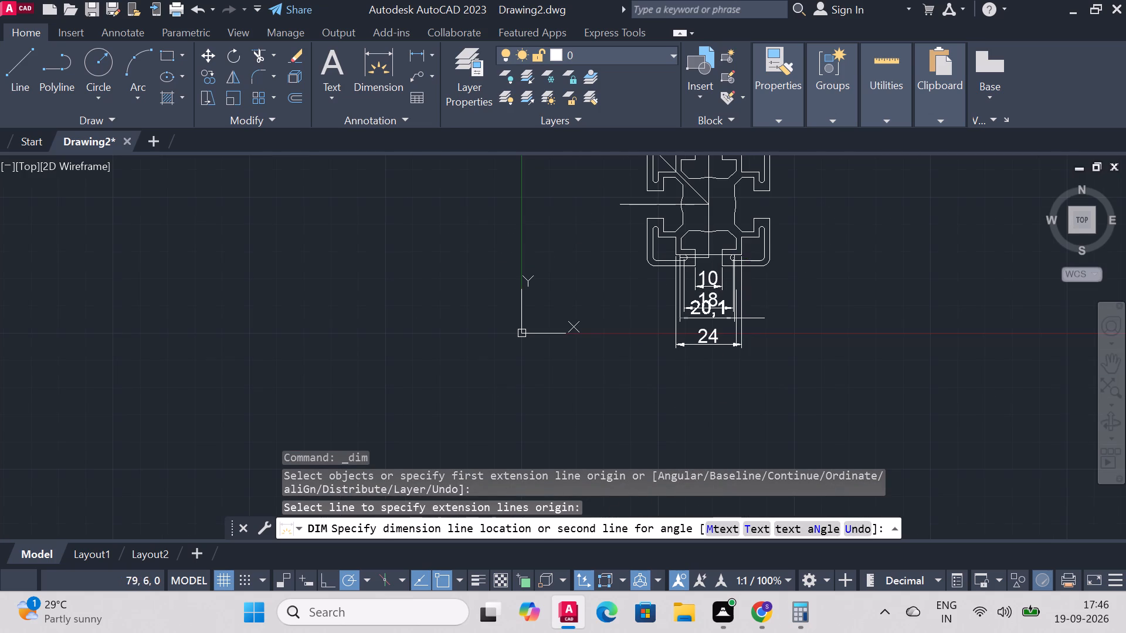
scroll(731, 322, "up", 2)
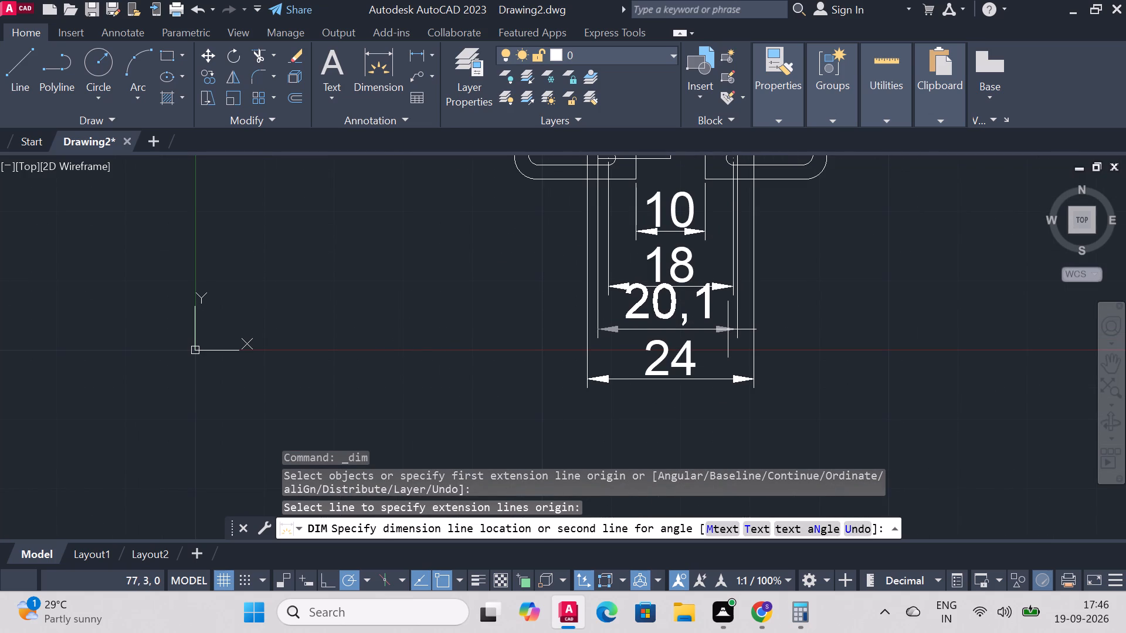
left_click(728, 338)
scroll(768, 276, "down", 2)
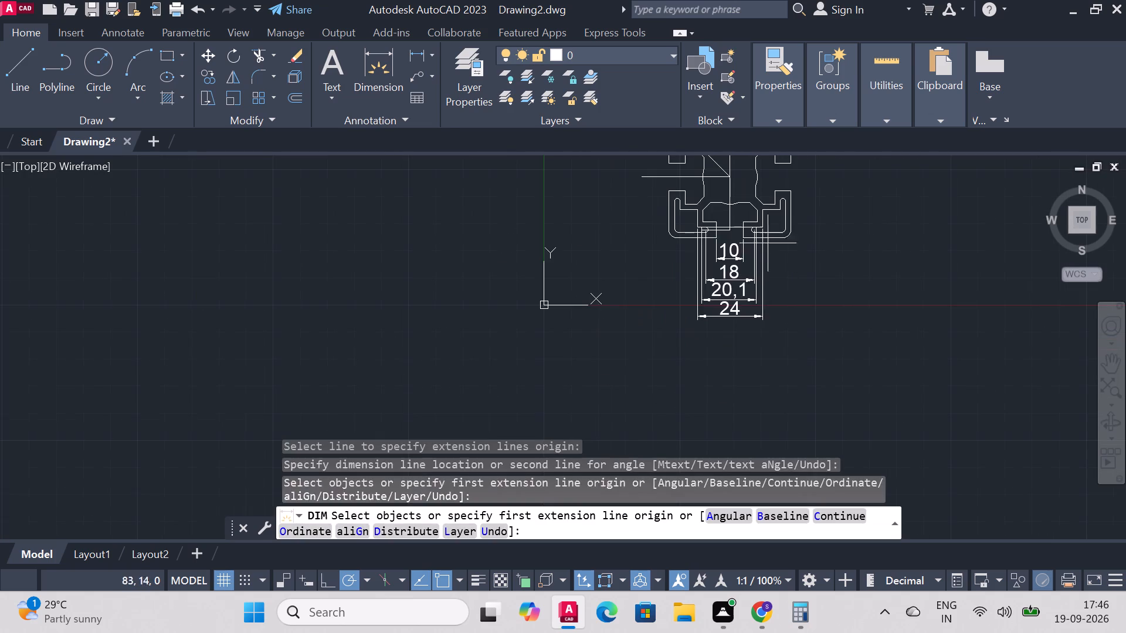
Trim away the short vertical line at the left slot and the 10.5-long horizontal line running to the profile's vertical centre line.
scroll(764, 209, "up", 4)
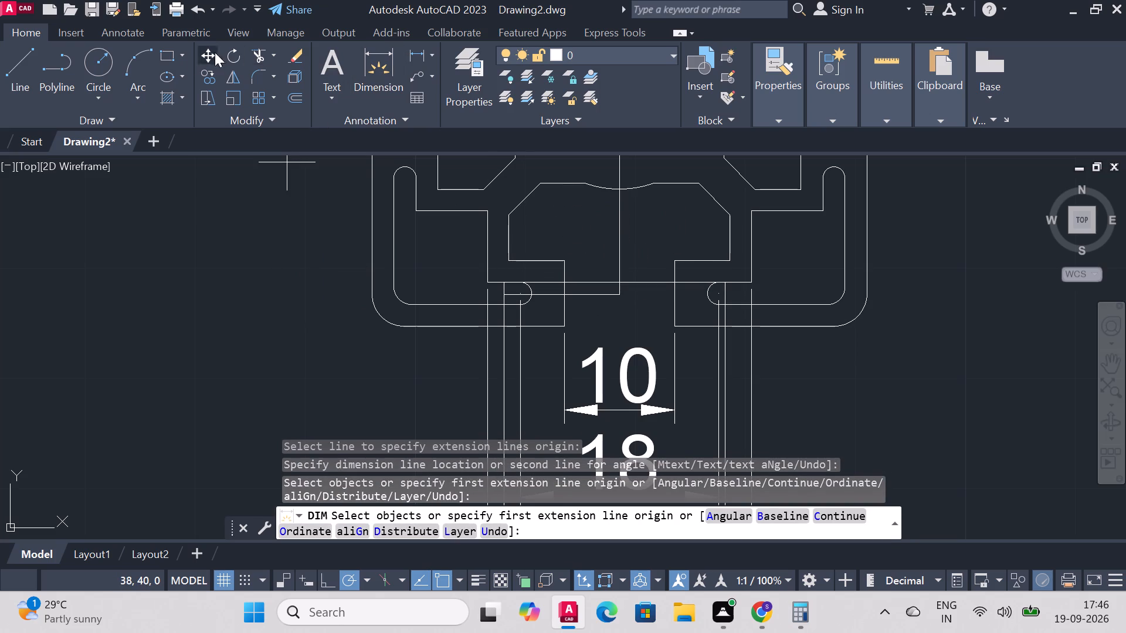
left_click(265, 48)
scroll(447, 326, "up", 2)
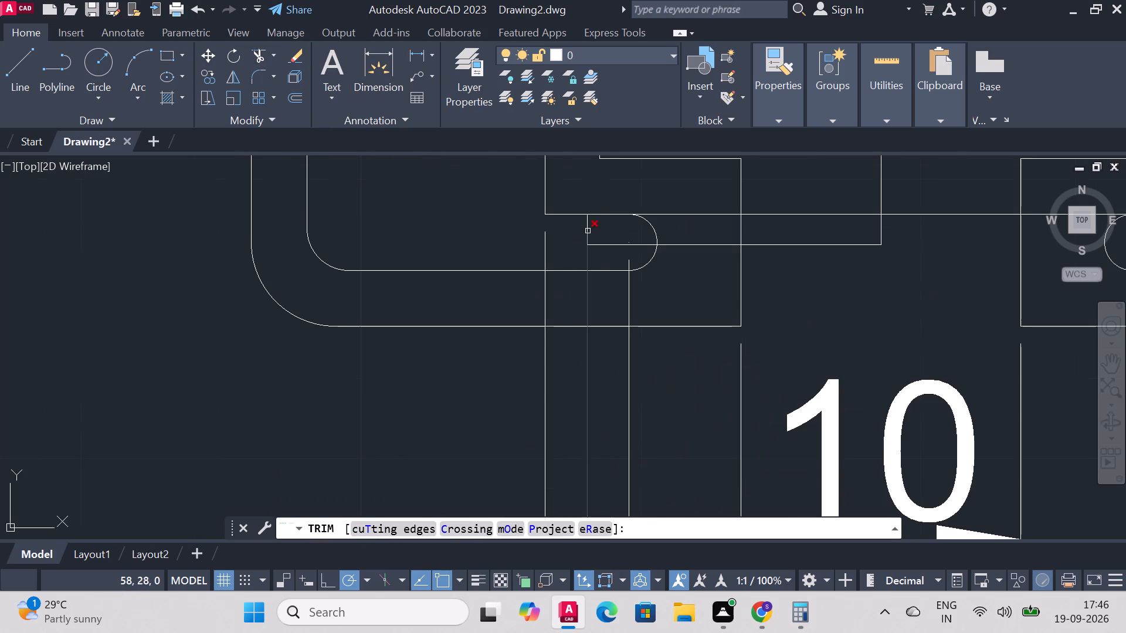
left_click(588, 231)
scroll(799, 306, "down", 5)
scroll(811, 326, "up", 3)
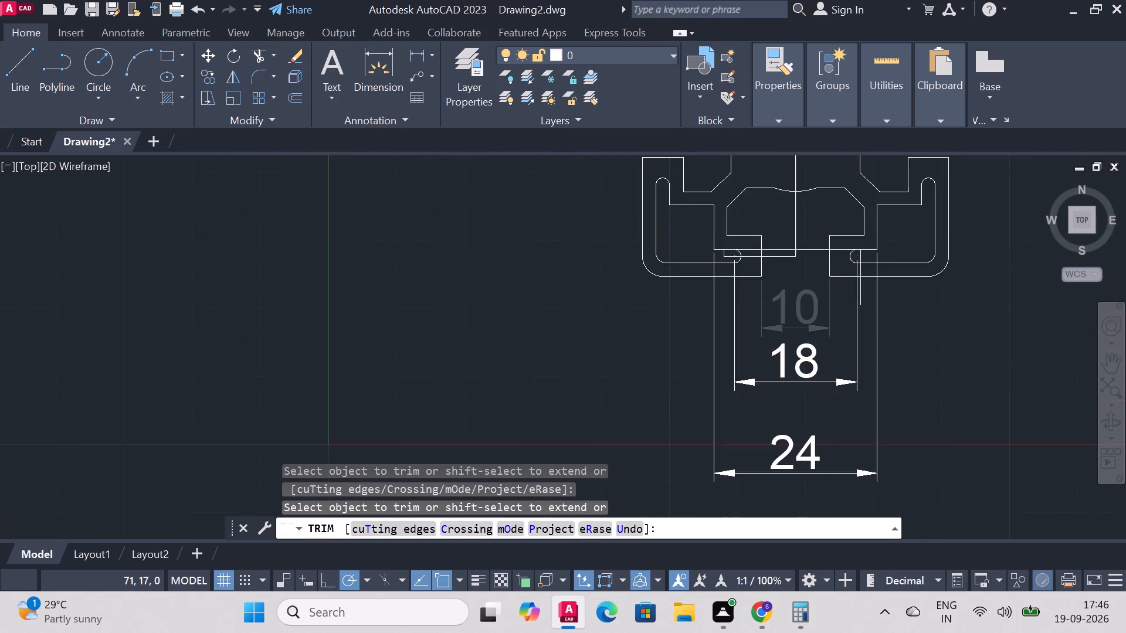
scroll(694, 191, "up", 1)
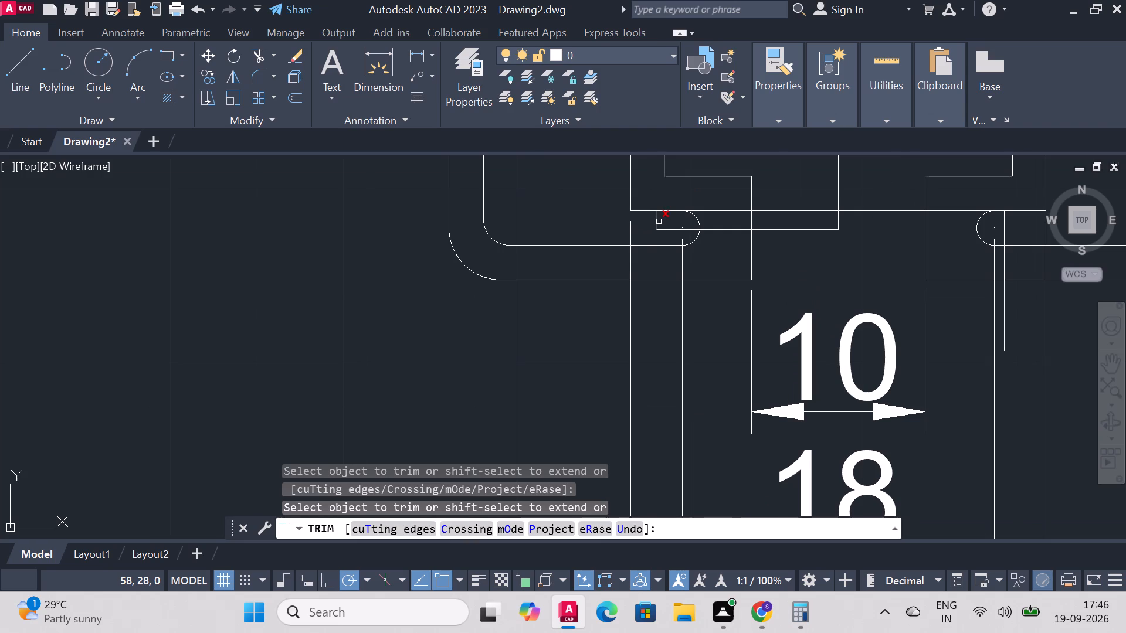
left_click(659, 222)
left_click(670, 229)
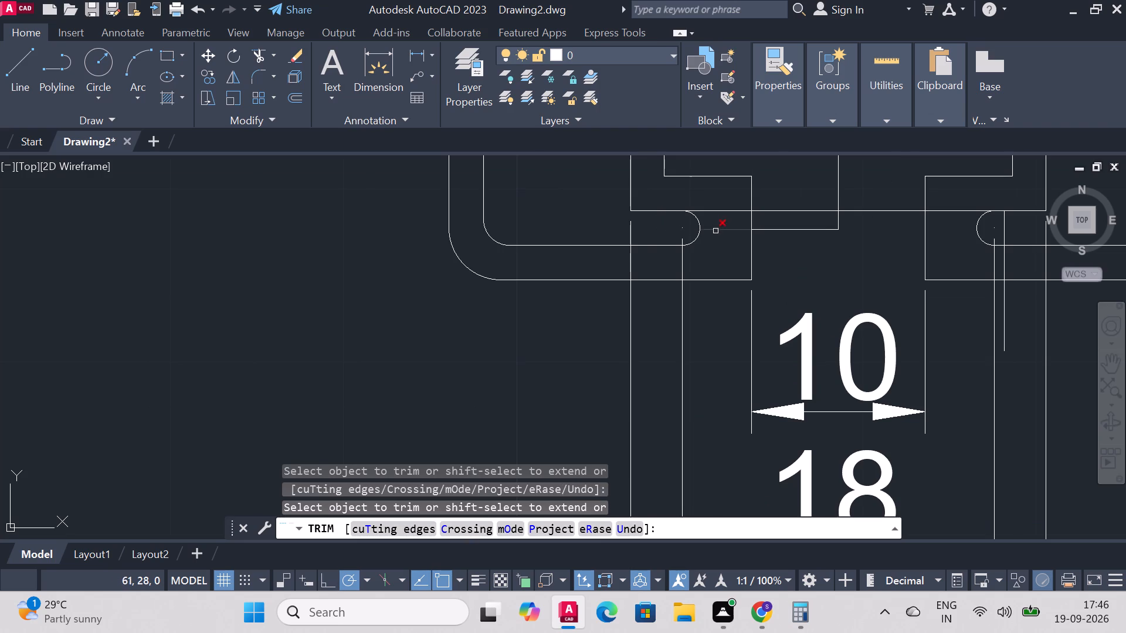
left_click(716, 231)
left_click(777, 230)
scroll(911, 249, "down", 2)
scroll(1011, 212, "up", 2)
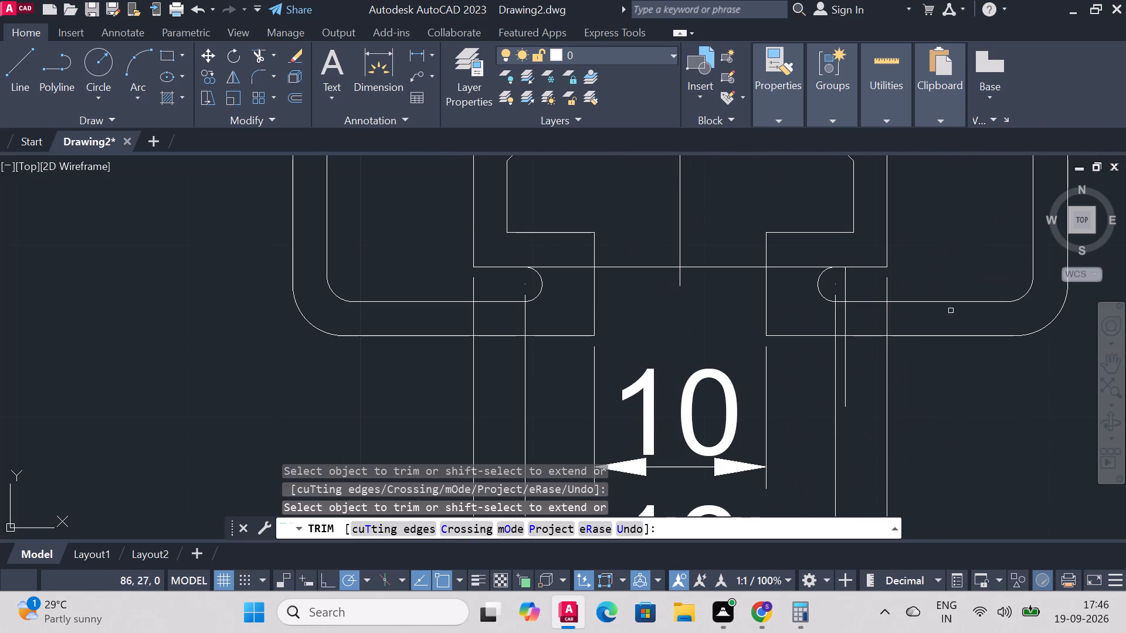
Trim away the remaining construction lines: the 20.1-long horizontal line between the slots and the vertical line through the right slot.
left_click(795, 267)
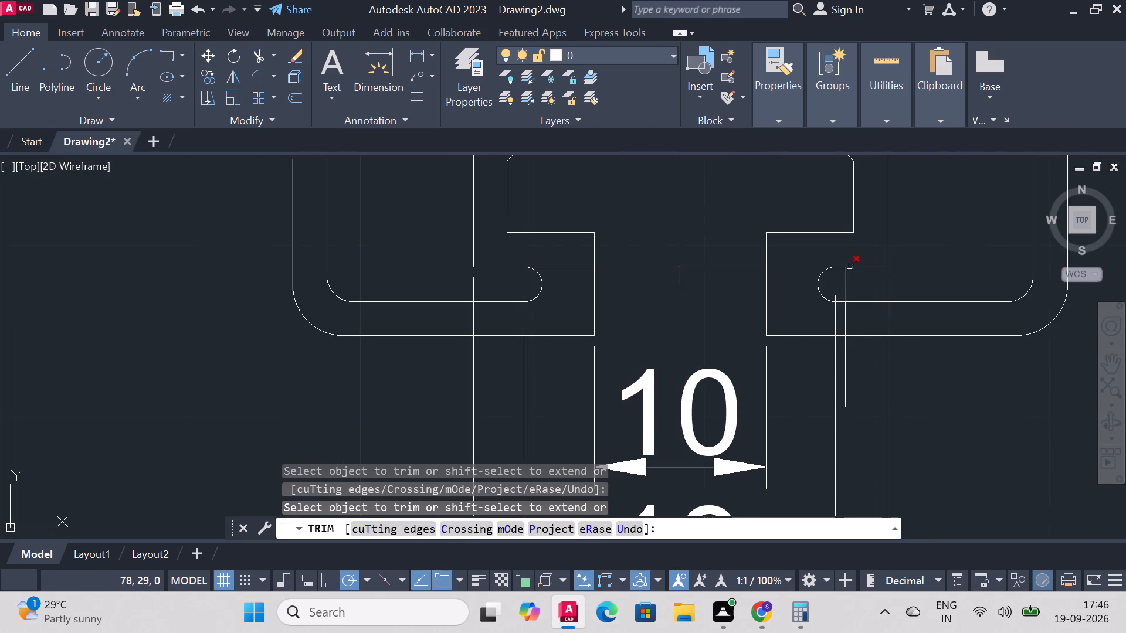
left_click(846, 284)
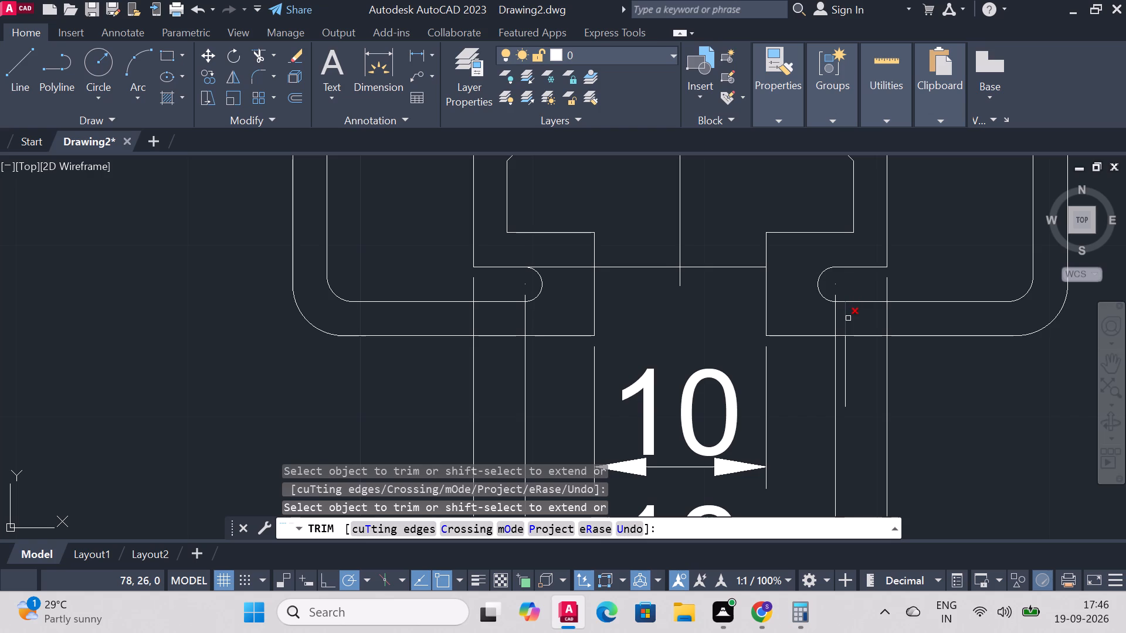
left_click(848, 318)
left_click(848, 366)
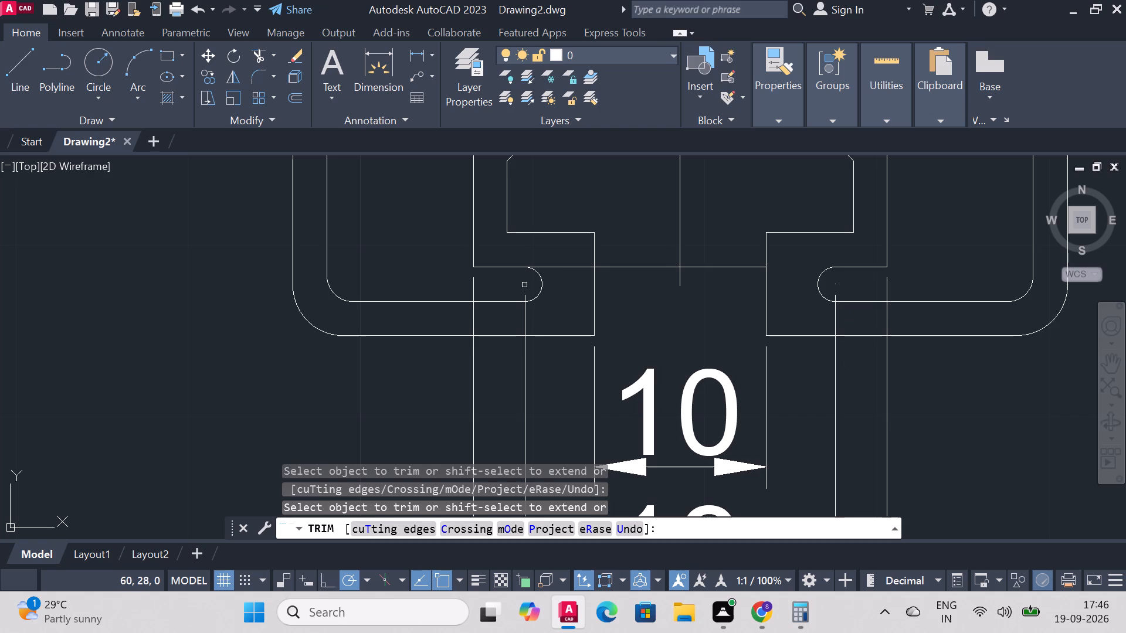
left_click(520, 285)
key("Escape")
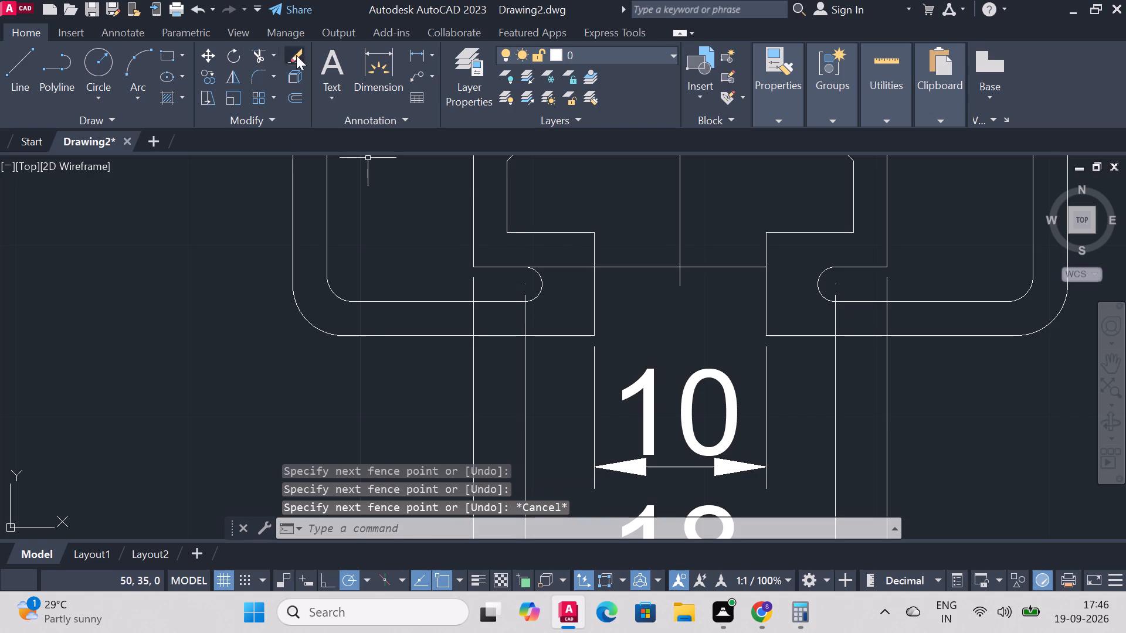
left_click(257, 61)
left_click(561, 268)
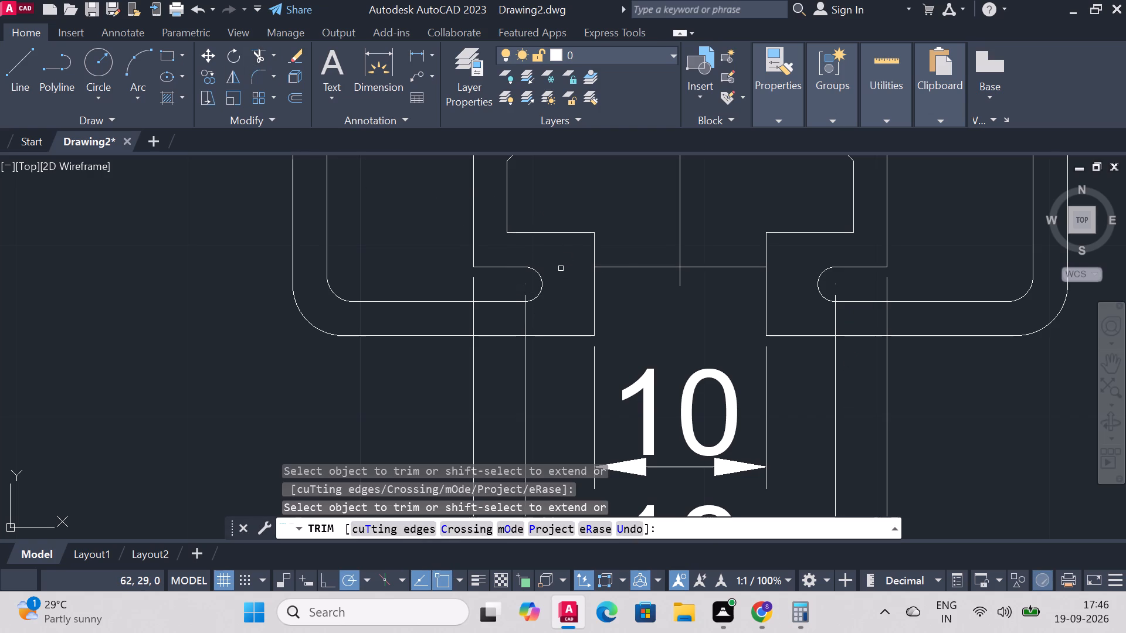
left_click(629, 267)
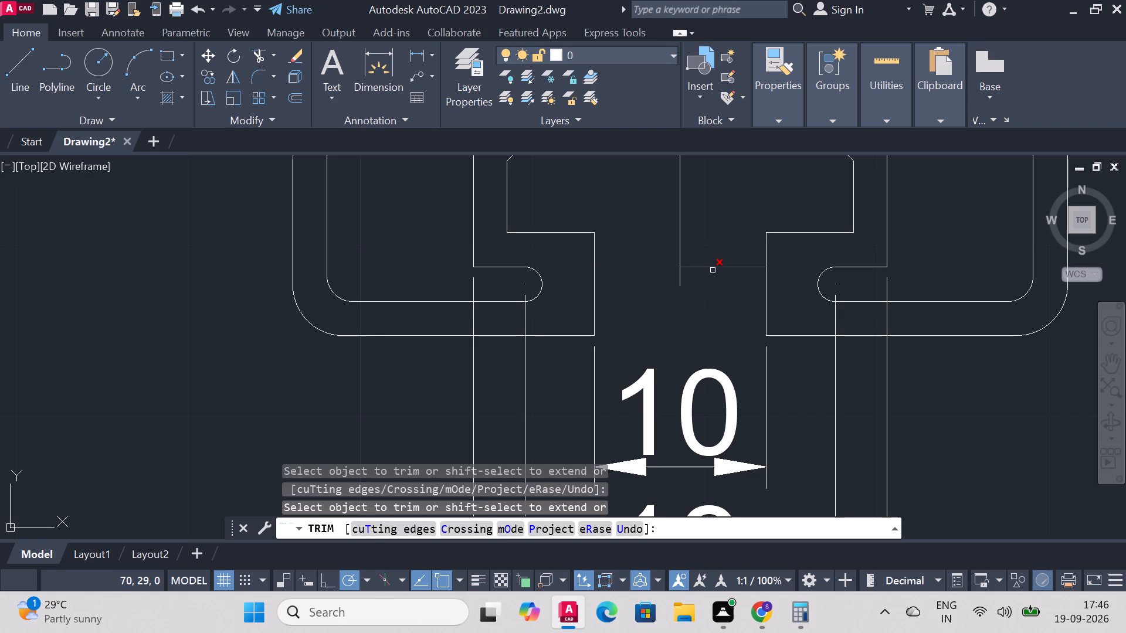
left_click(713, 270)
left_click(713, 266)
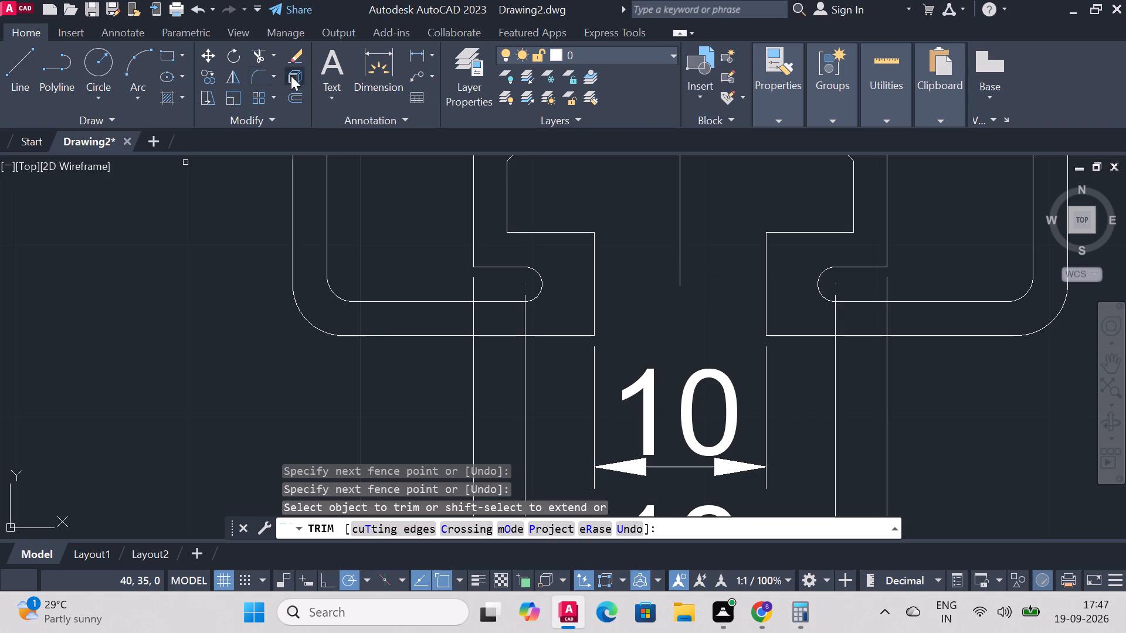
Dimension the 20.1 width again across the slots' upper edges, placing the dimension between the 18 and 24 dimensions.
left_click(369, 59)
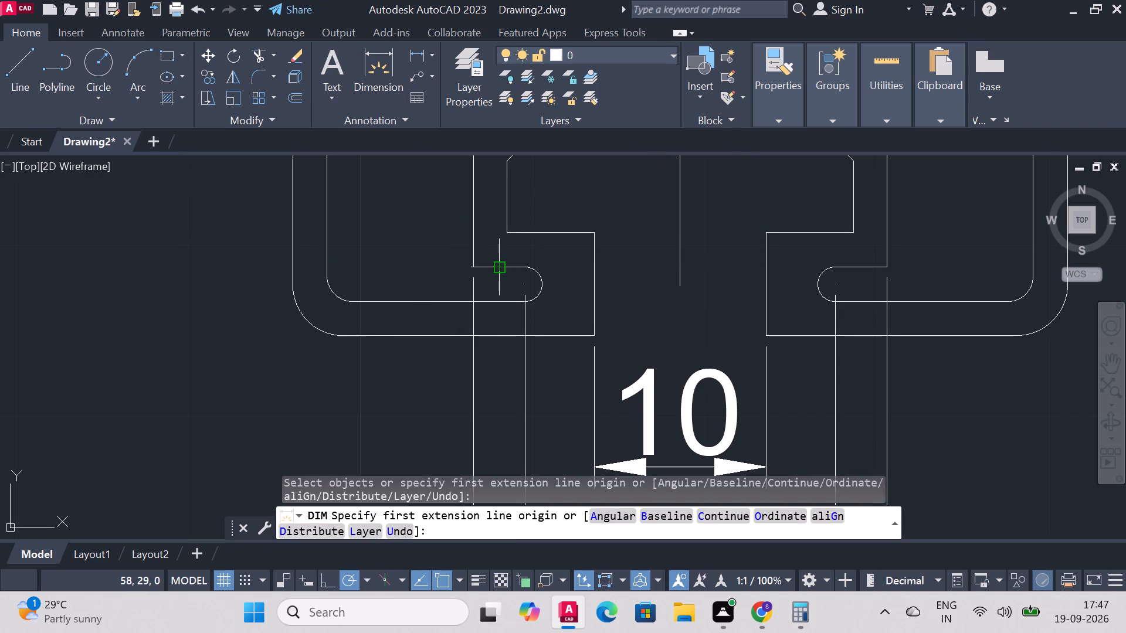
left_click(847, 270)
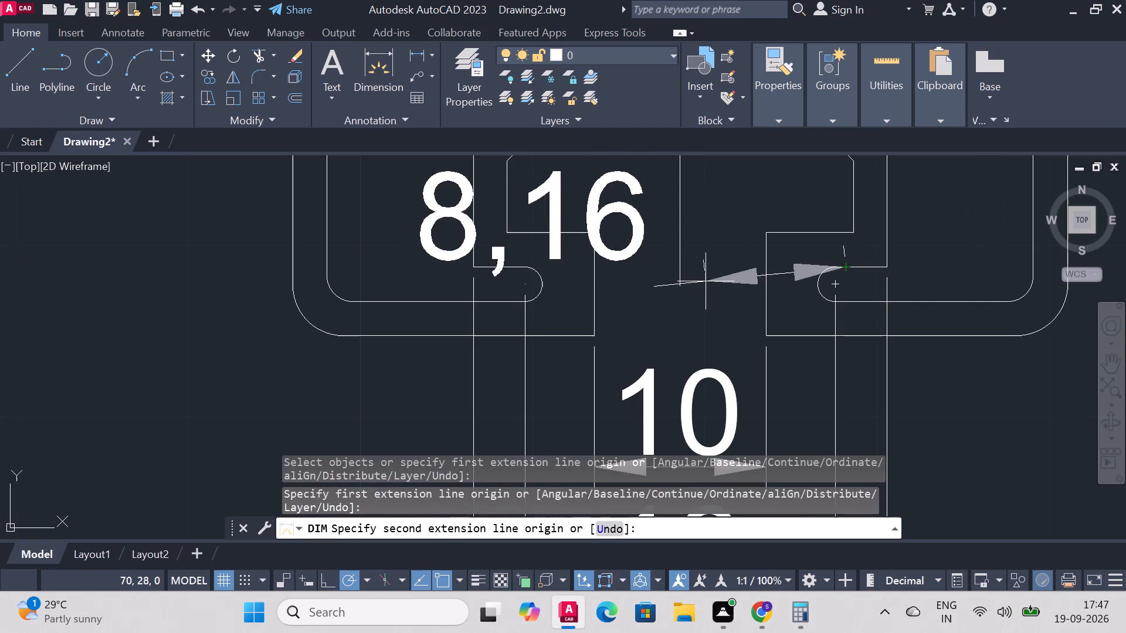
left_click(497, 268)
scroll(647, 288, "down", 4)
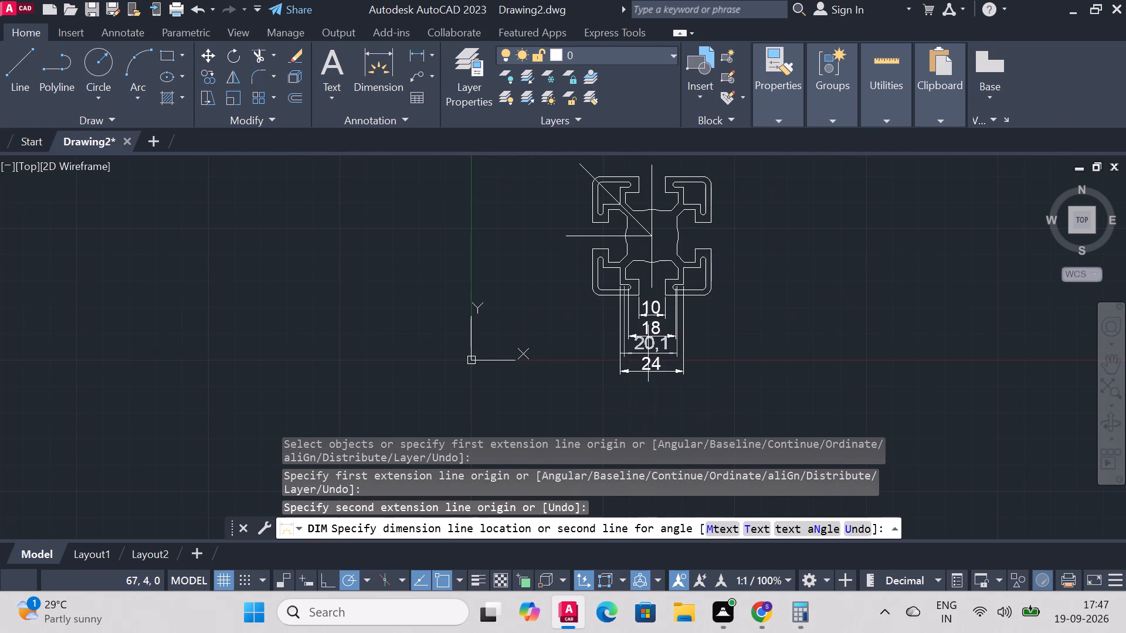
scroll(658, 349, "up", 4)
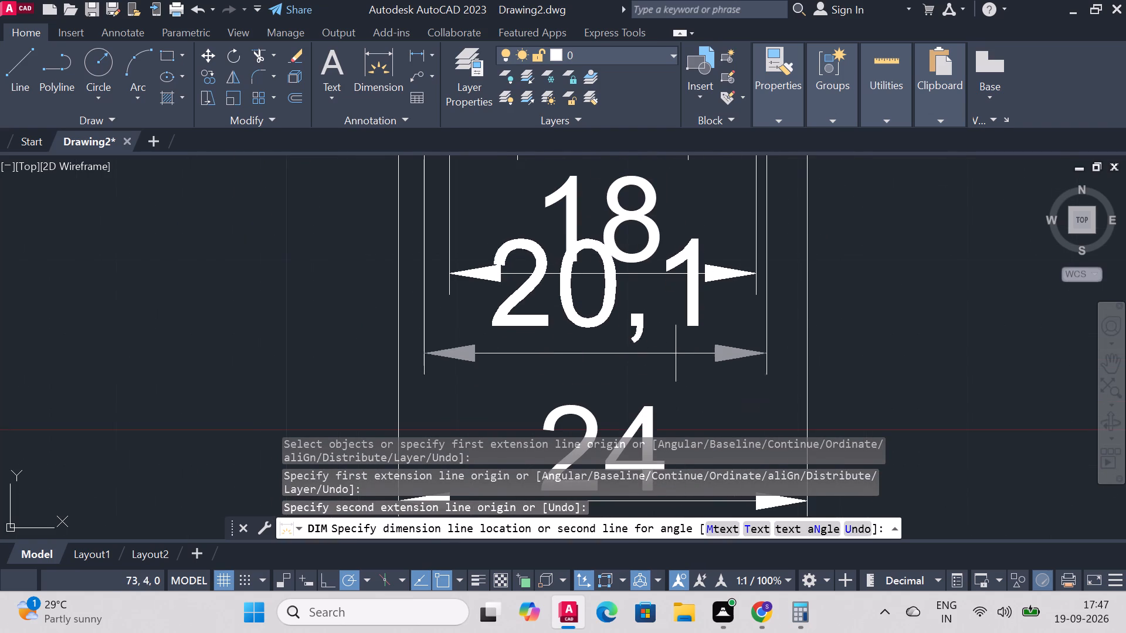
scroll(676, 353, "down", 2)
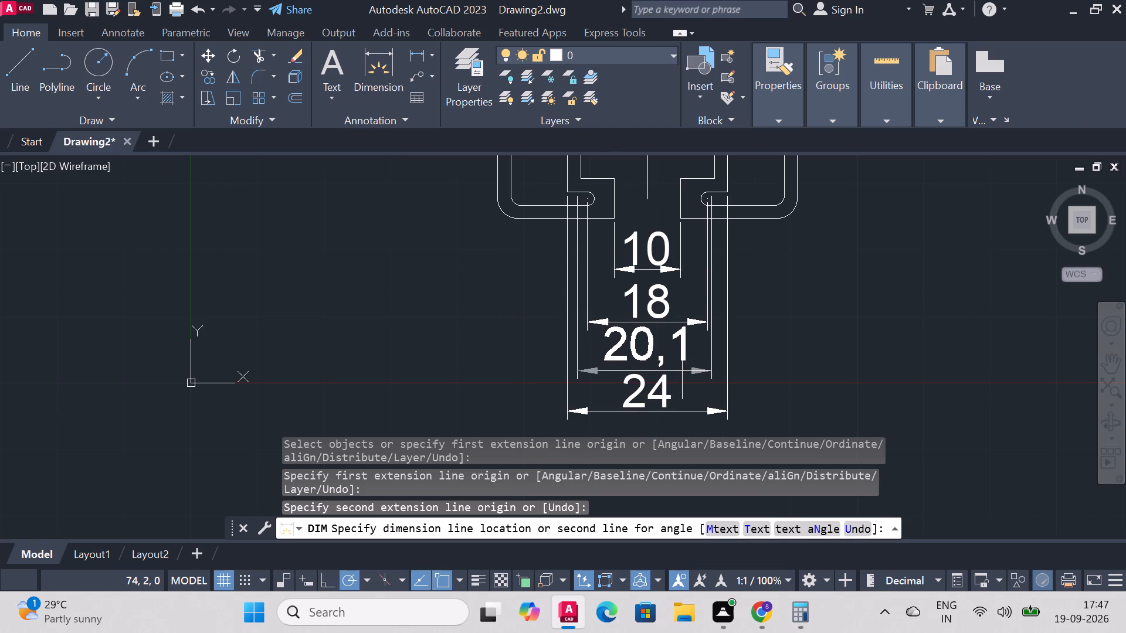
left_click(682, 372)
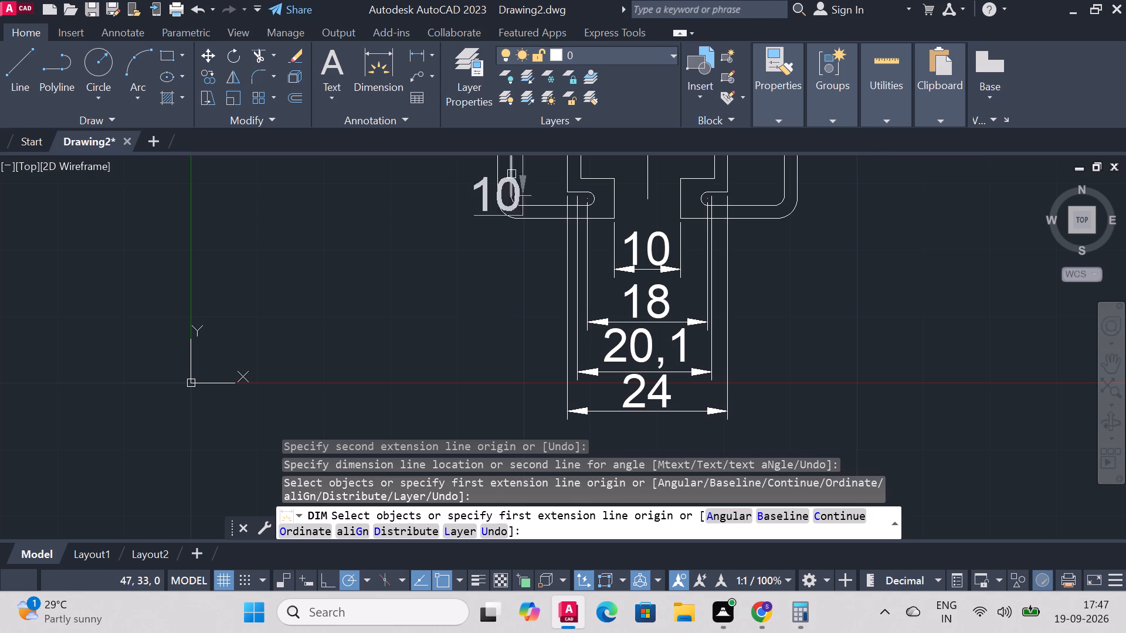
Dimension the width between the inner bottom corners of the lower brackets' upright arms, placing the dimension below the 24 dimension.
scroll(578, 285, "down", 3)
scroll(664, 358, "up", 2)
scroll(534, 355, "down", 3)
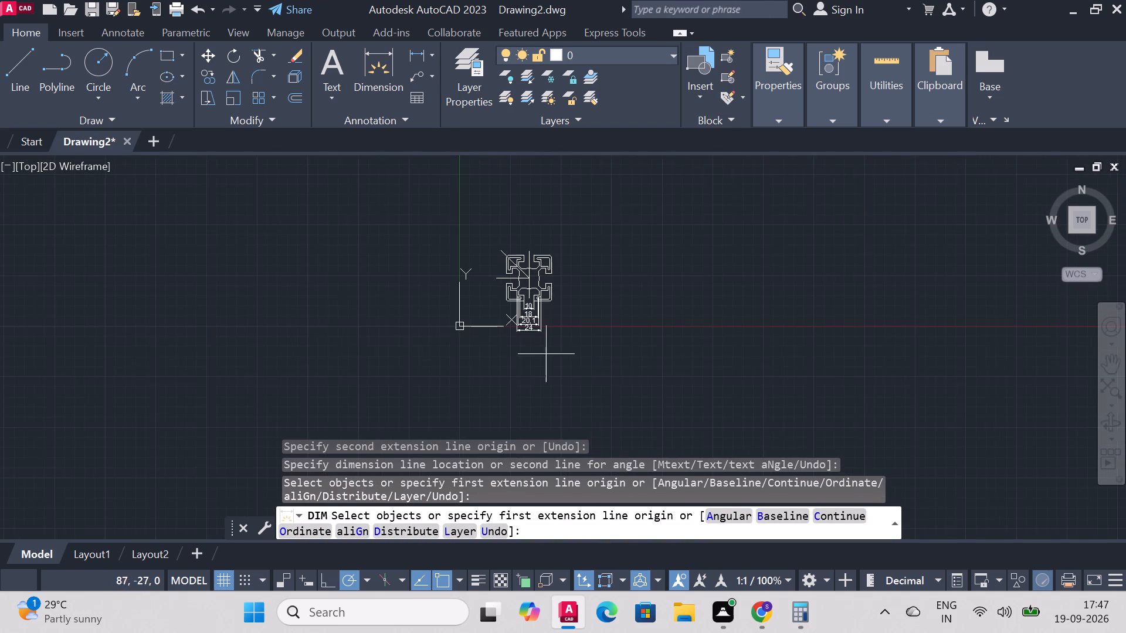
scroll(457, 289, "up", 2)
scroll(576, 314, "down", 2)
scroll(603, 367, "up", 2)
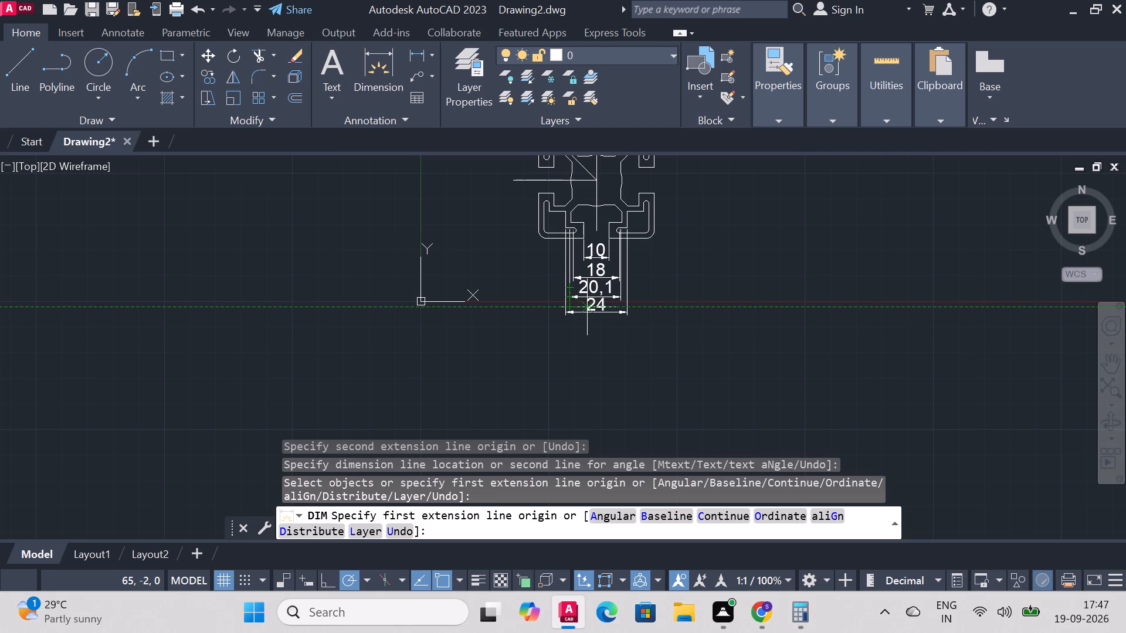
left_click(367, 56)
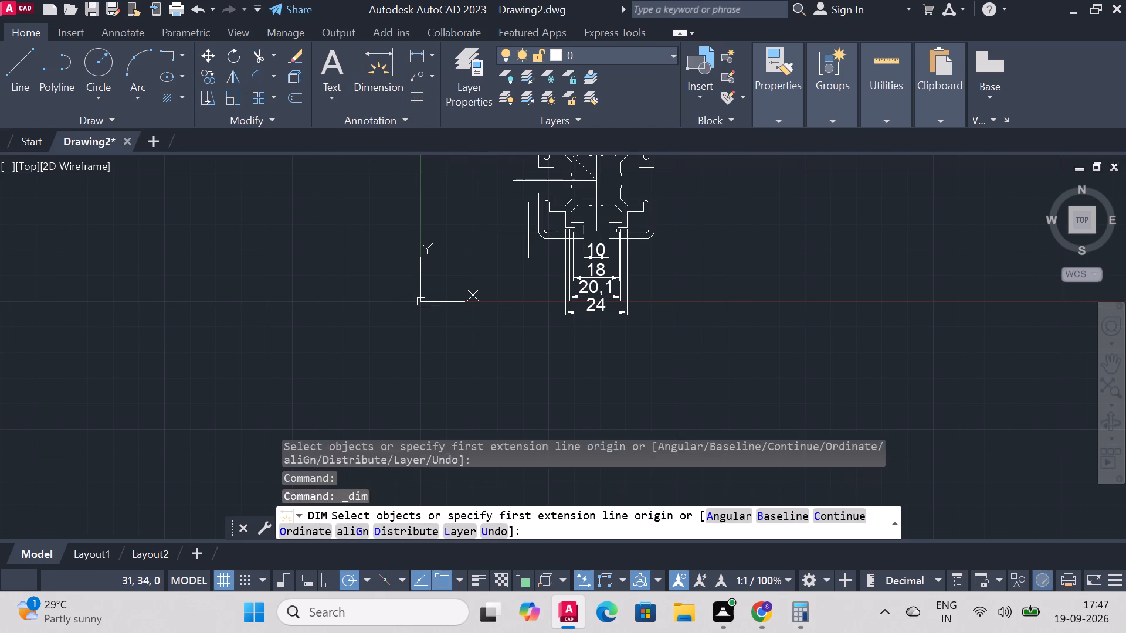
scroll(582, 224, "up", 2)
scroll(580, 224, "down", 2)
scroll(580, 221, "up", 2)
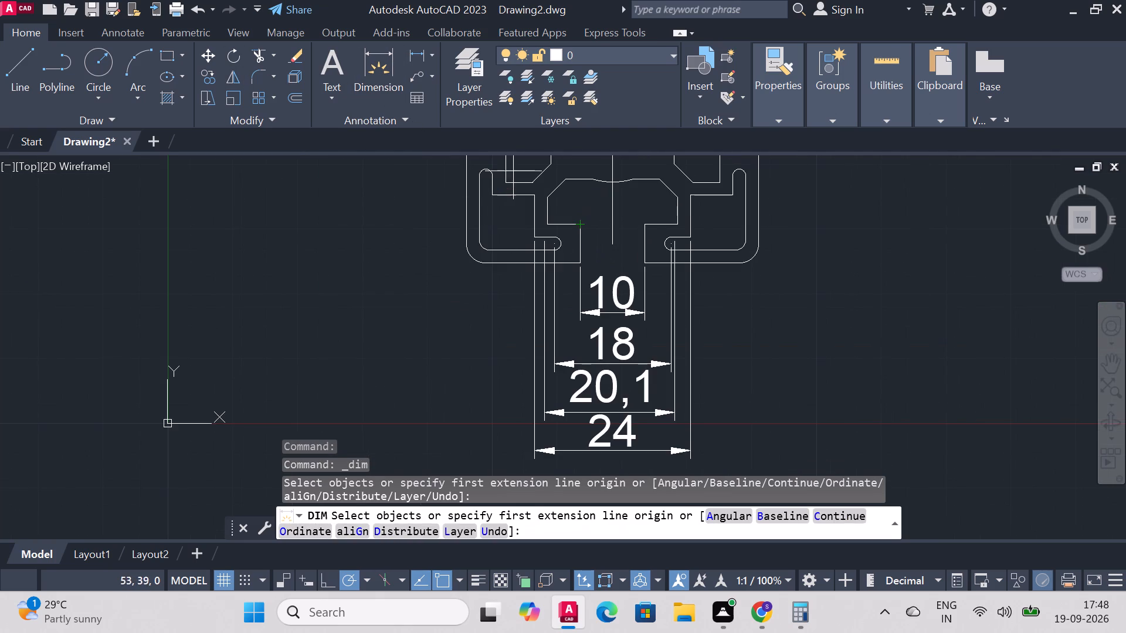
left_click(502, 182)
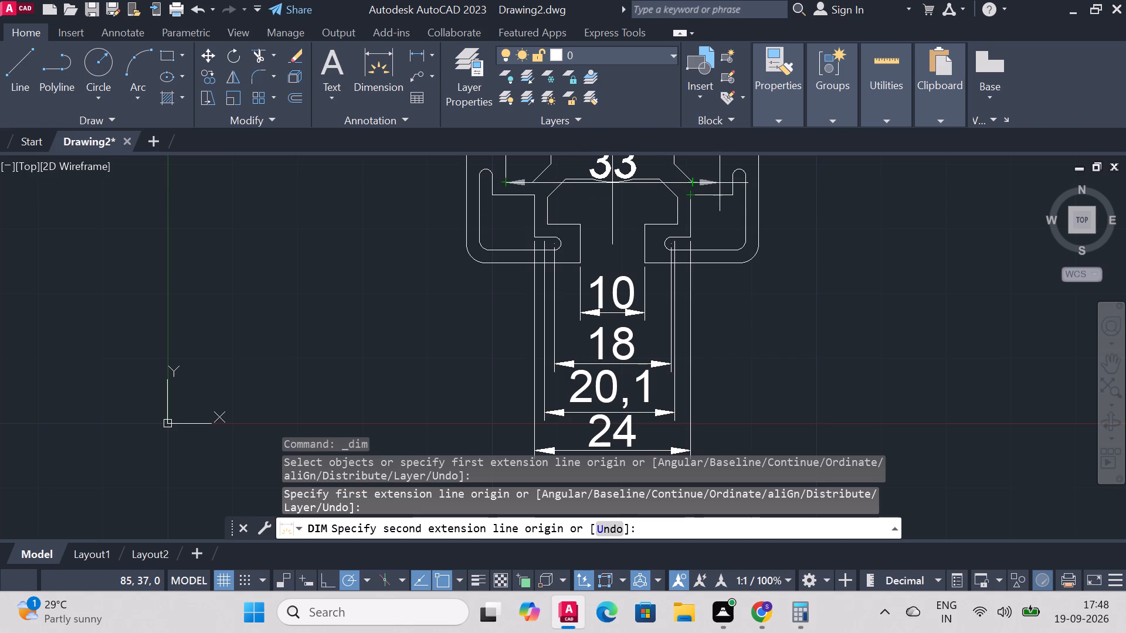
left_click(720, 182)
scroll(719, 305, "down", 4)
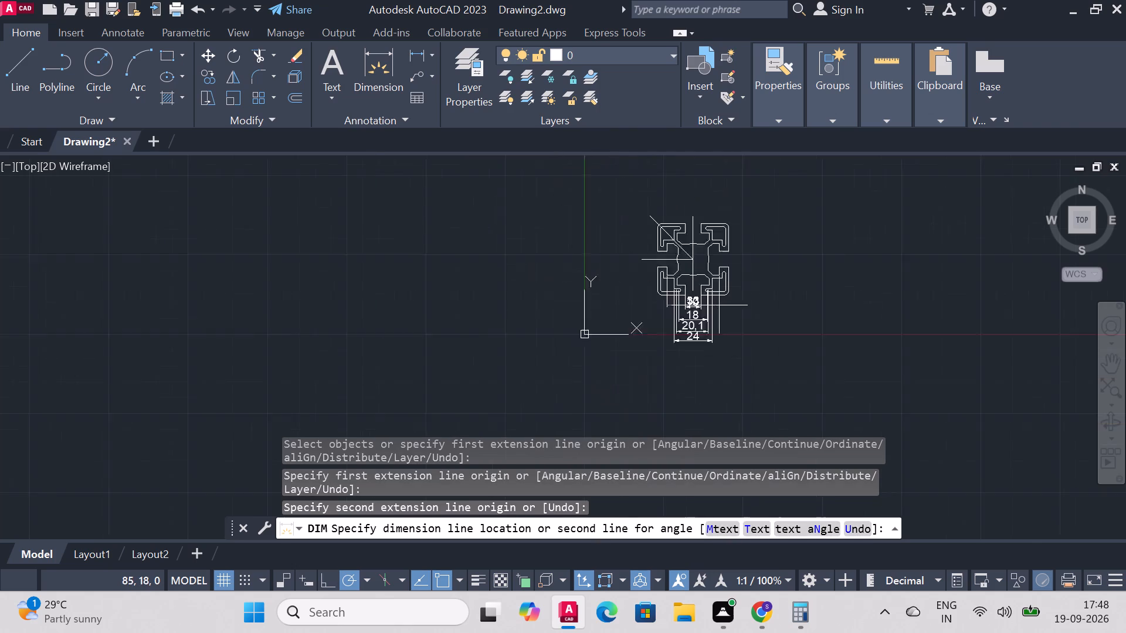
scroll(724, 338, "up", 4)
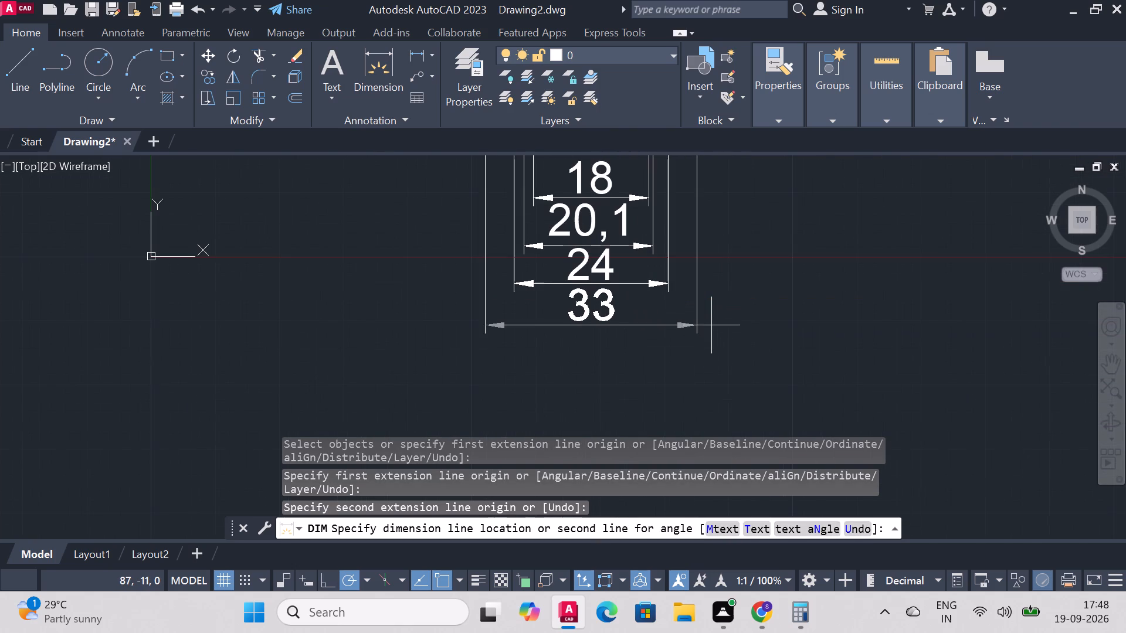
left_click(663, 326)
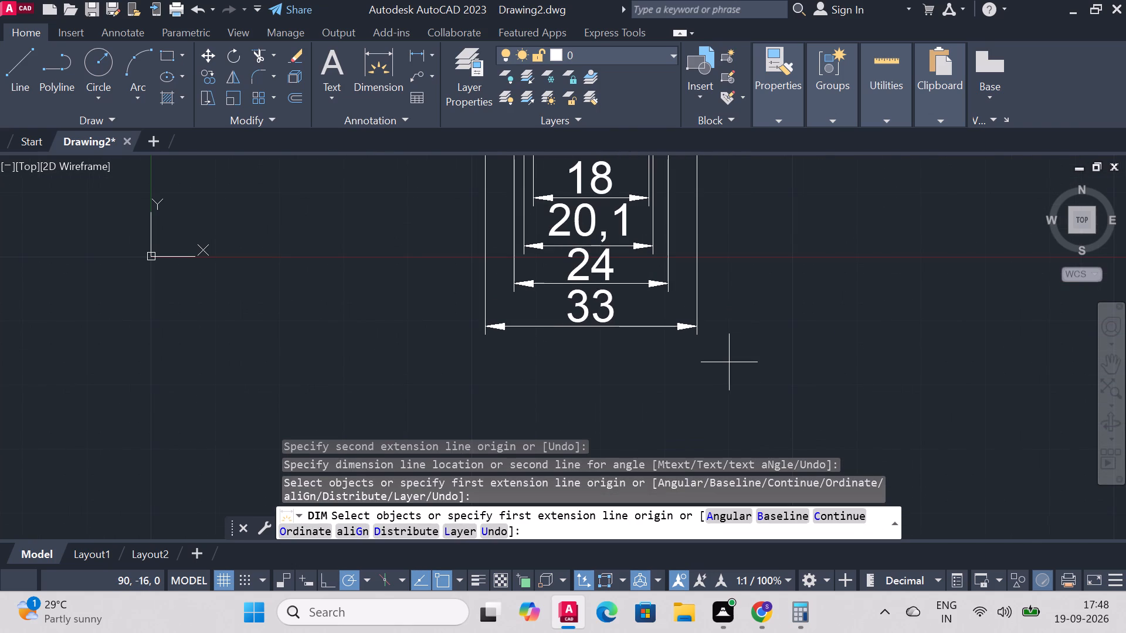
Dimension the width between the rounded upper slot ends of the two lower brackets, placing the dimension below the 33 dimension.
scroll(535, 255, "down", 5)
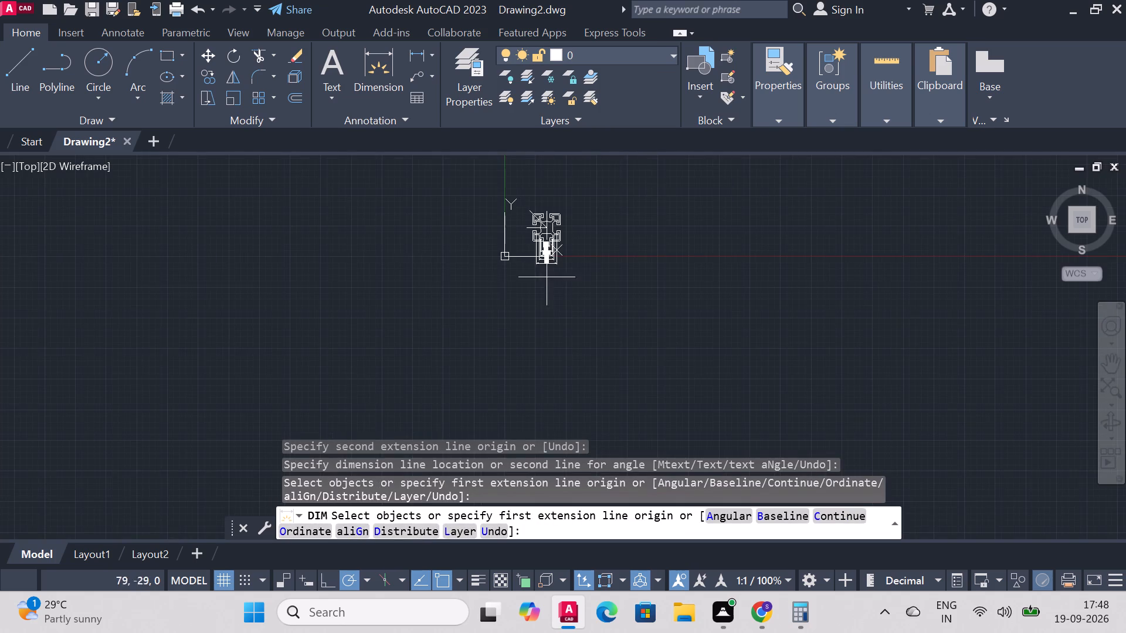
scroll(471, 219, "up", 3)
scroll(823, 263, "down", 2)
scroll(812, 295, "up", 3)
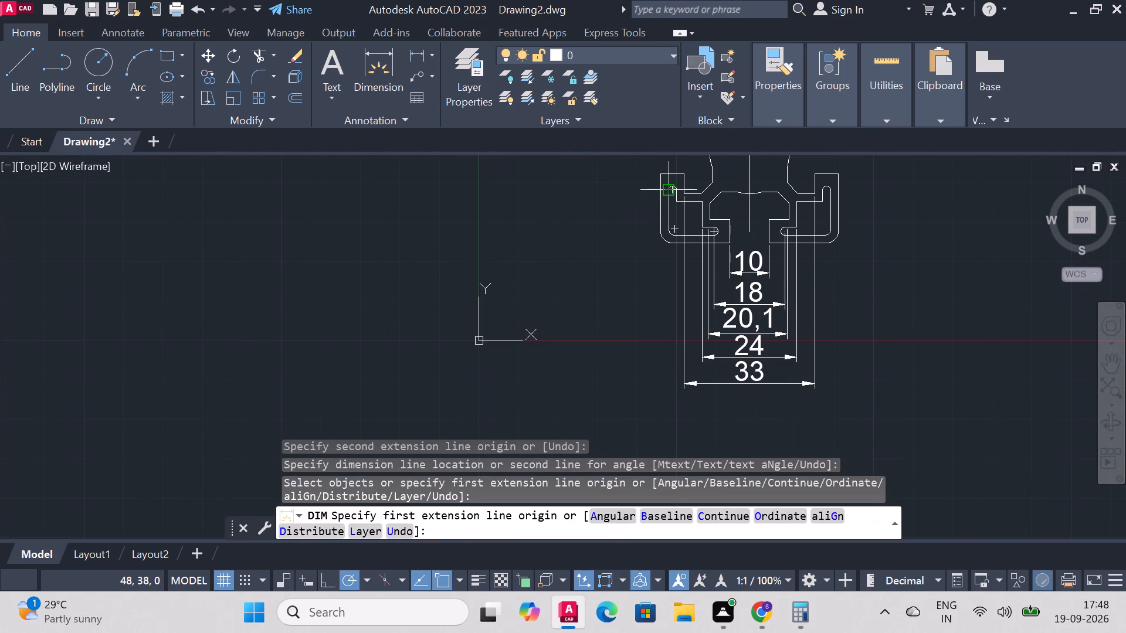
scroll(679, 189, "up", 3)
left_click(643, 196)
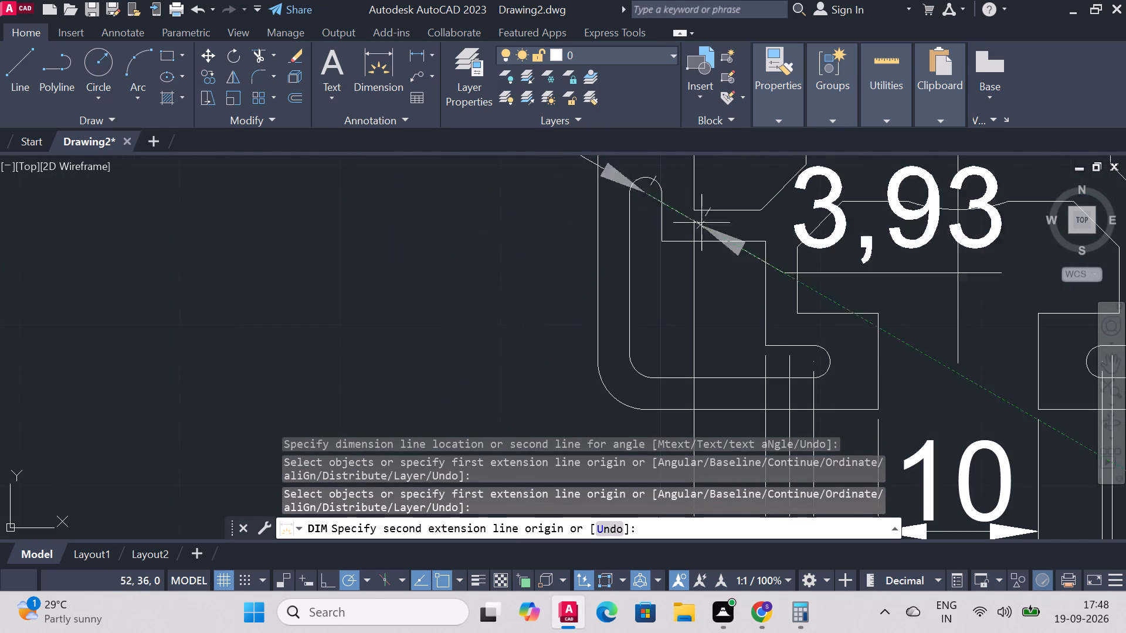
scroll(817, 237, "down", 4)
scroll(888, 228, "up", 3)
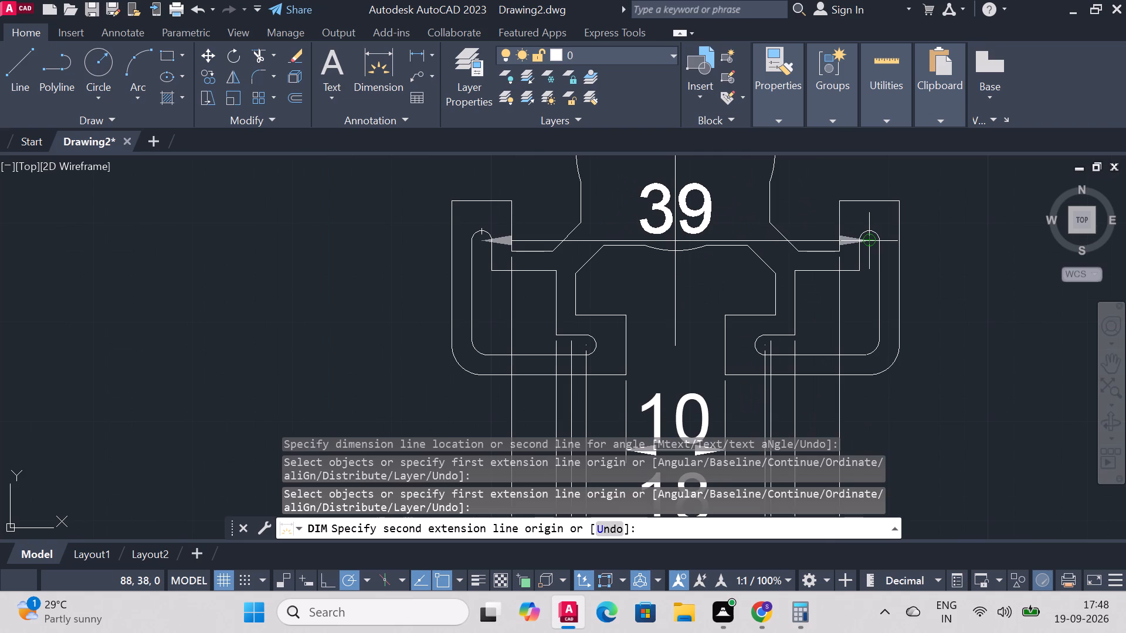
left_click(873, 239)
scroll(873, 239, "down", 5)
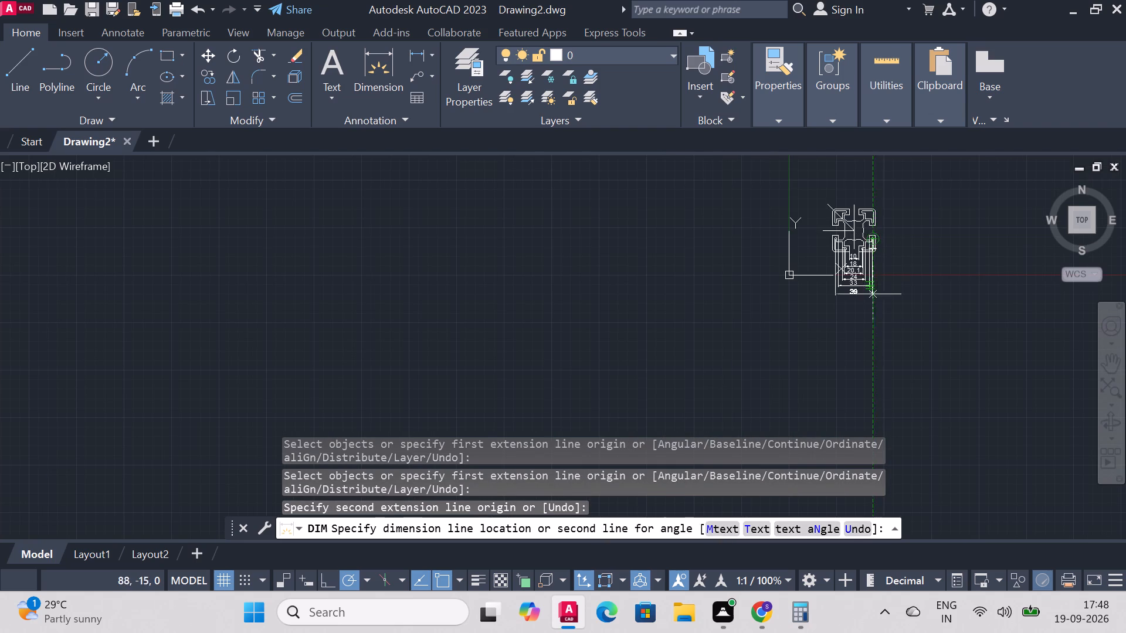
scroll(878, 301, "up", 3)
left_click(839, 263)
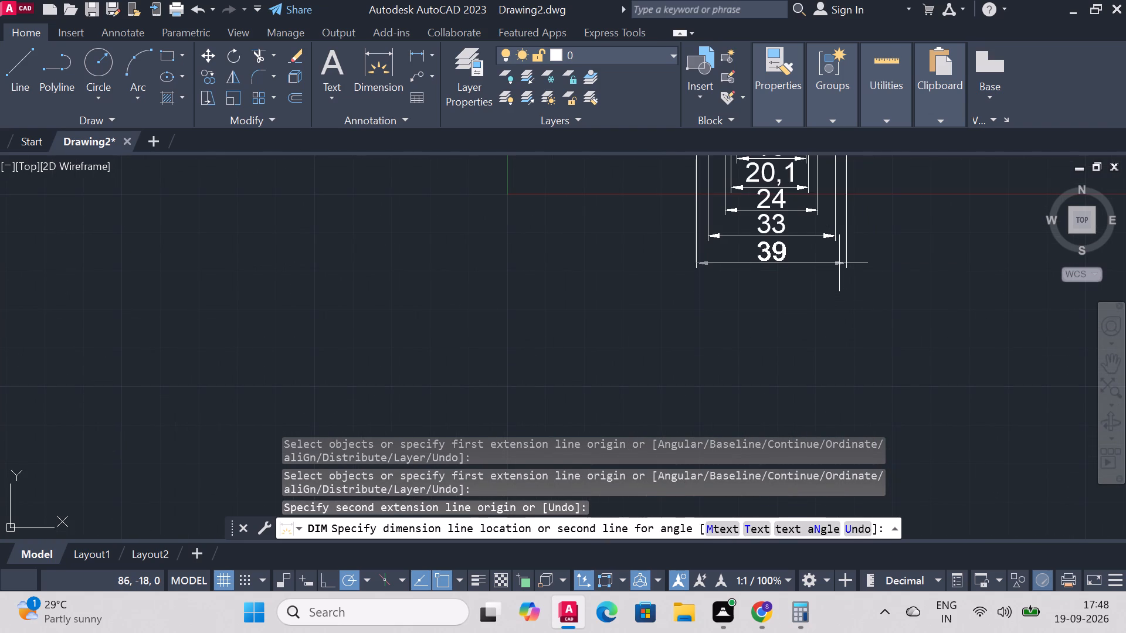
Dimension the overall width between the lower brackets' outer vertical edges, placing the dimension below the 39 dimension.
scroll(878, 249, "down", 5)
scroll(903, 203, "up", 3)
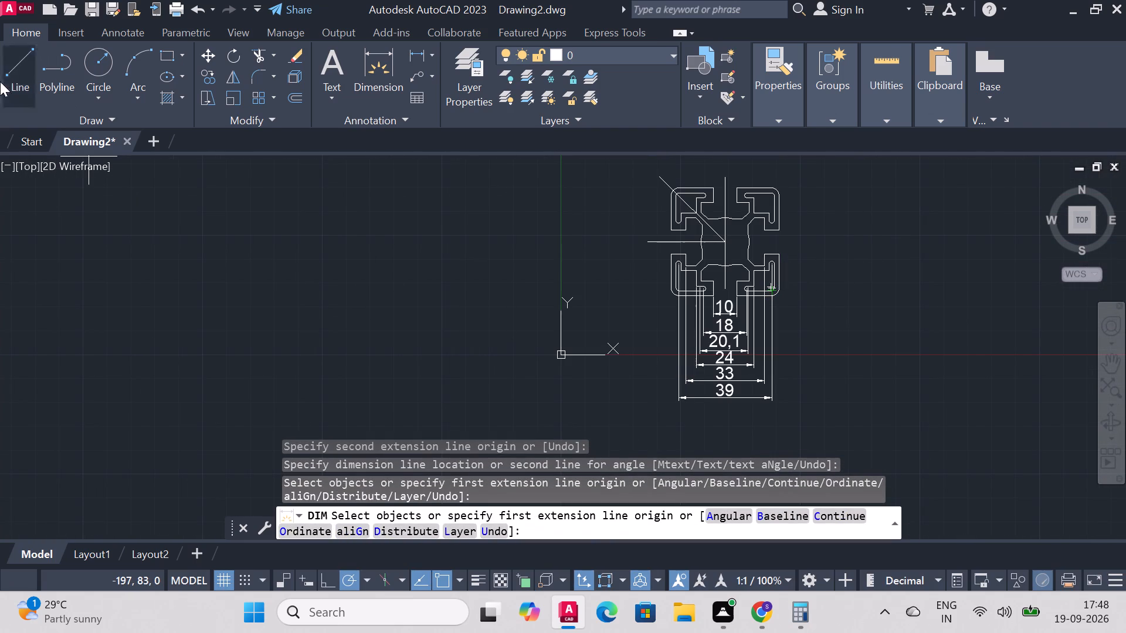
left_click(358, 63)
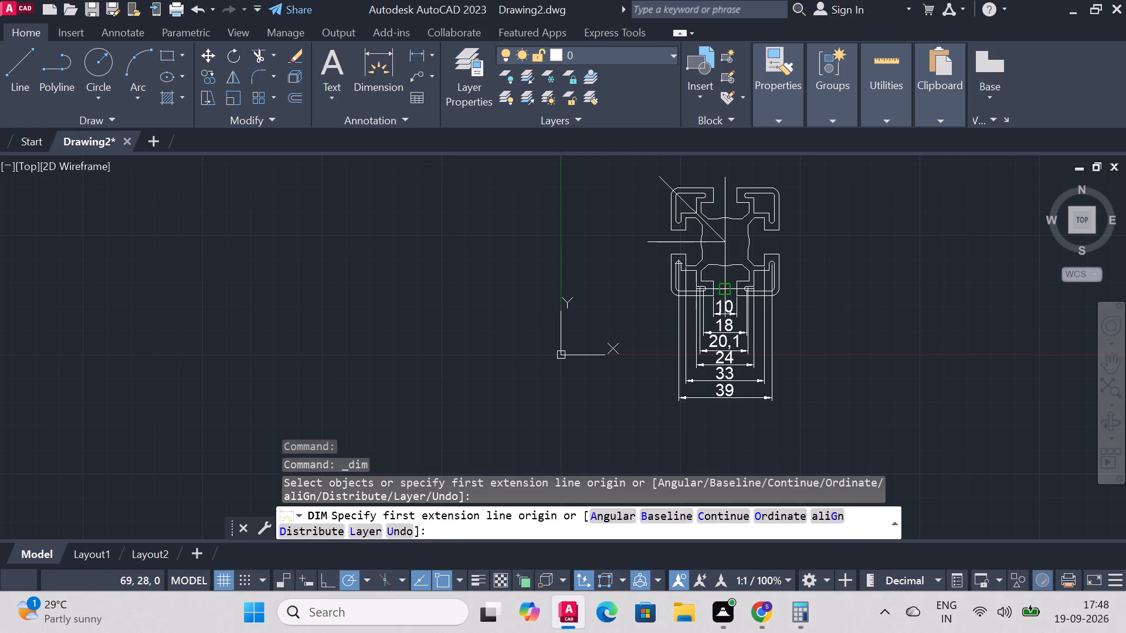
scroll(749, 300, "up", 3)
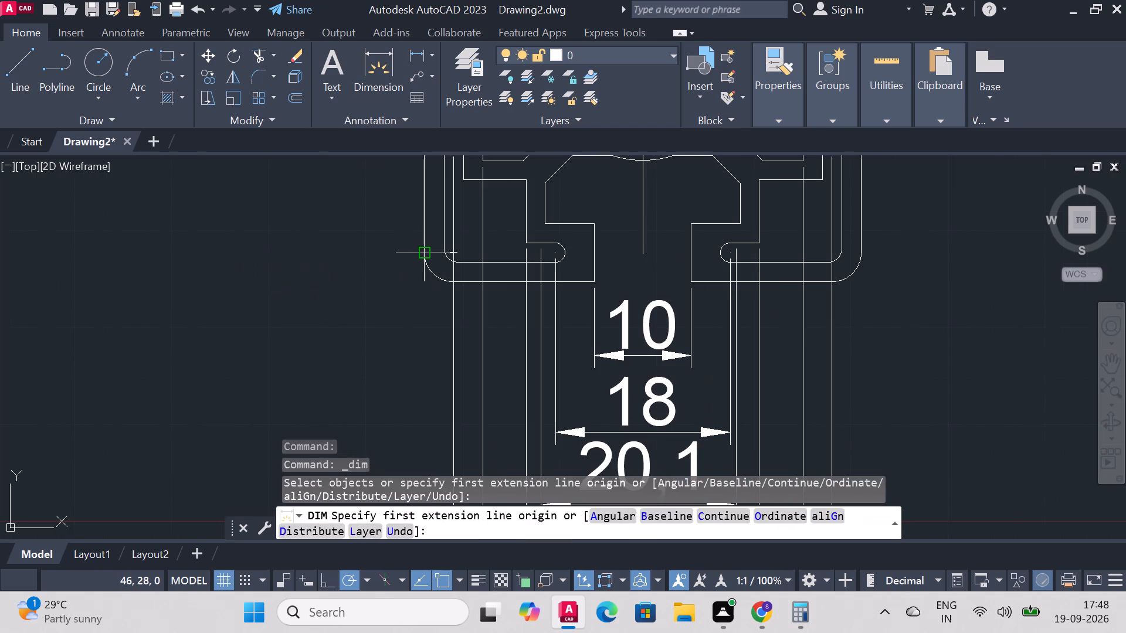
left_click(426, 256)
left_click(861, 257)
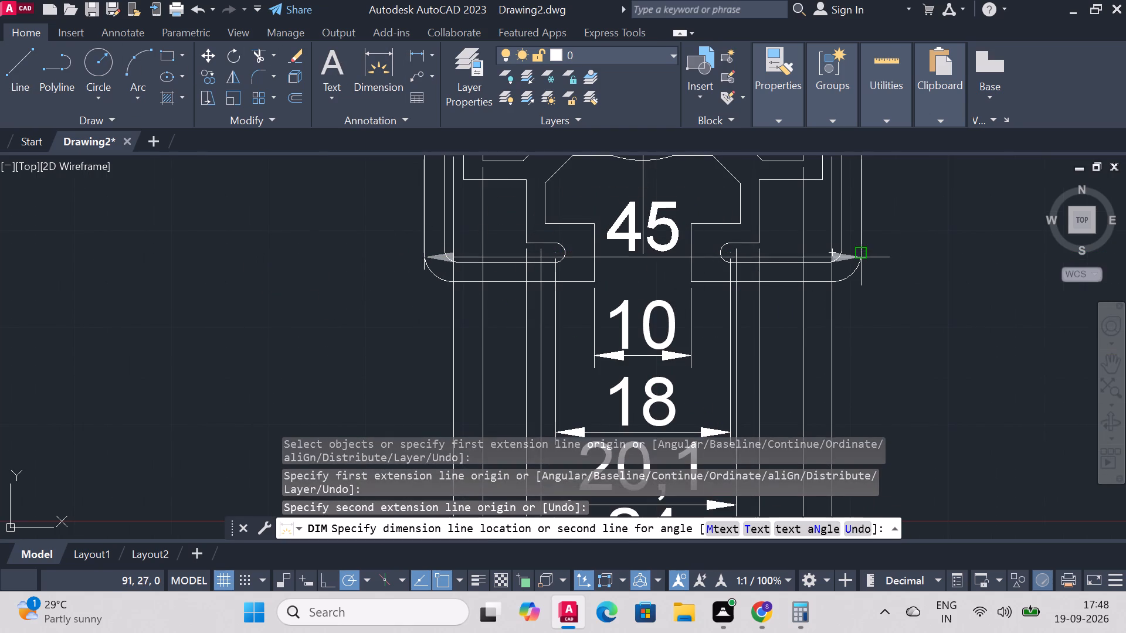
scroll(861, 257, "down", 5)
scroll(895, 312, "up", 3)
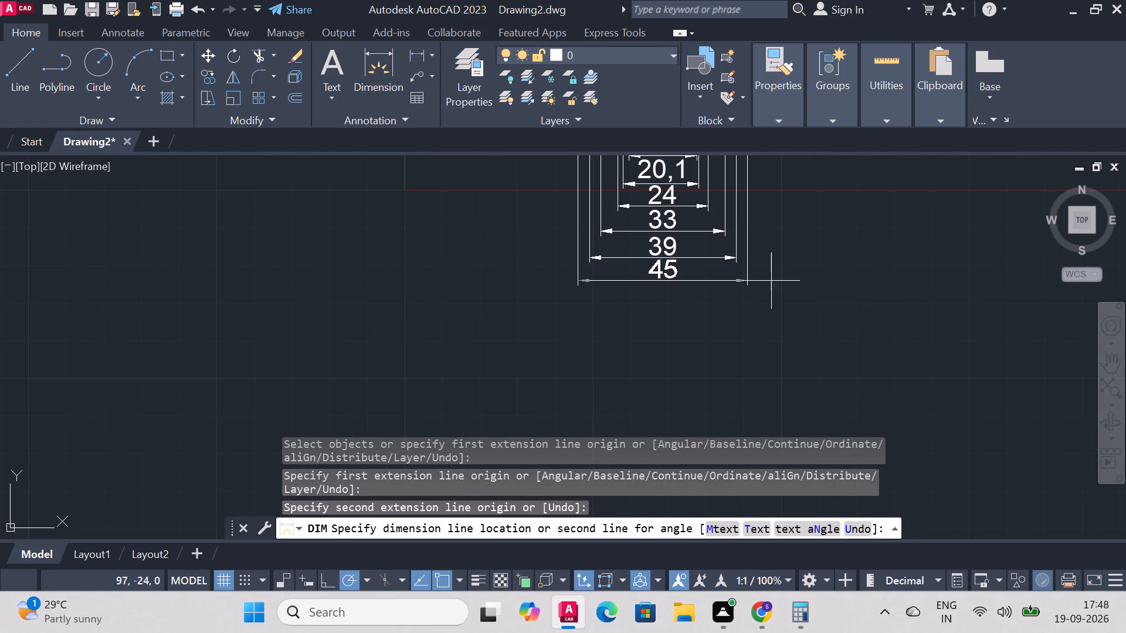
left_click(768, 284)
Dimension the vertical gap between the upper-right and lower-right brackets' outer corners, placing the dimension just beside the profile.
scroll(845, 233, "down", 4)
scroll(871, 176, "up", 3)
scroll(756, 219, "up", 1)
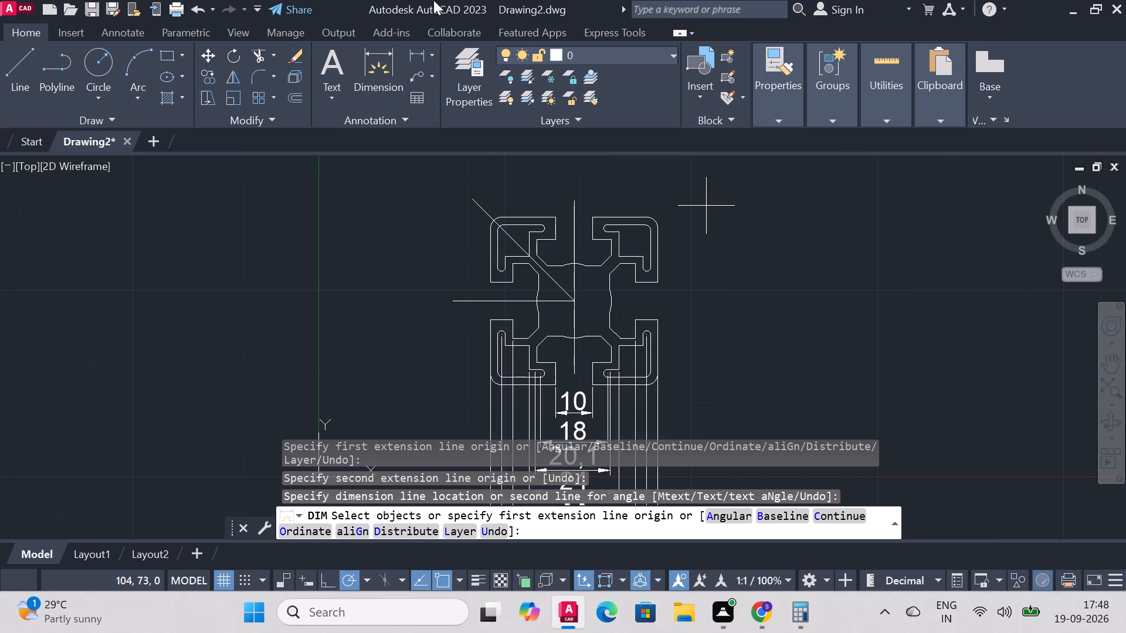
left_click(383, 56)
scroll(781, 268, "down", 1)
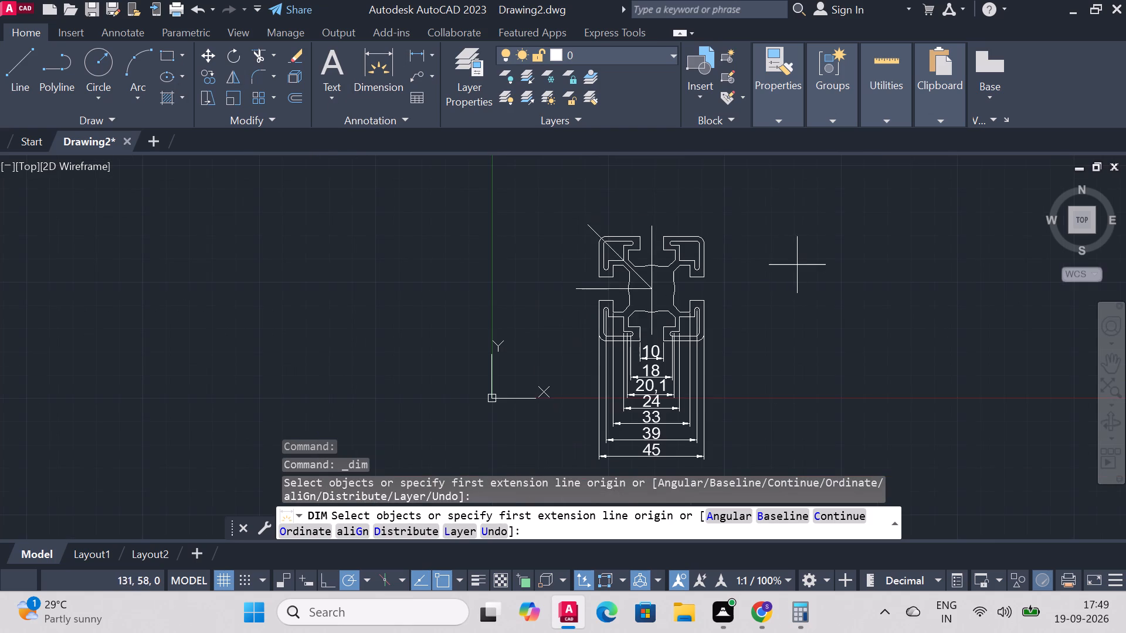
scroll(788, 281, "up", 2)
scroll(656, 326, "up", 1)
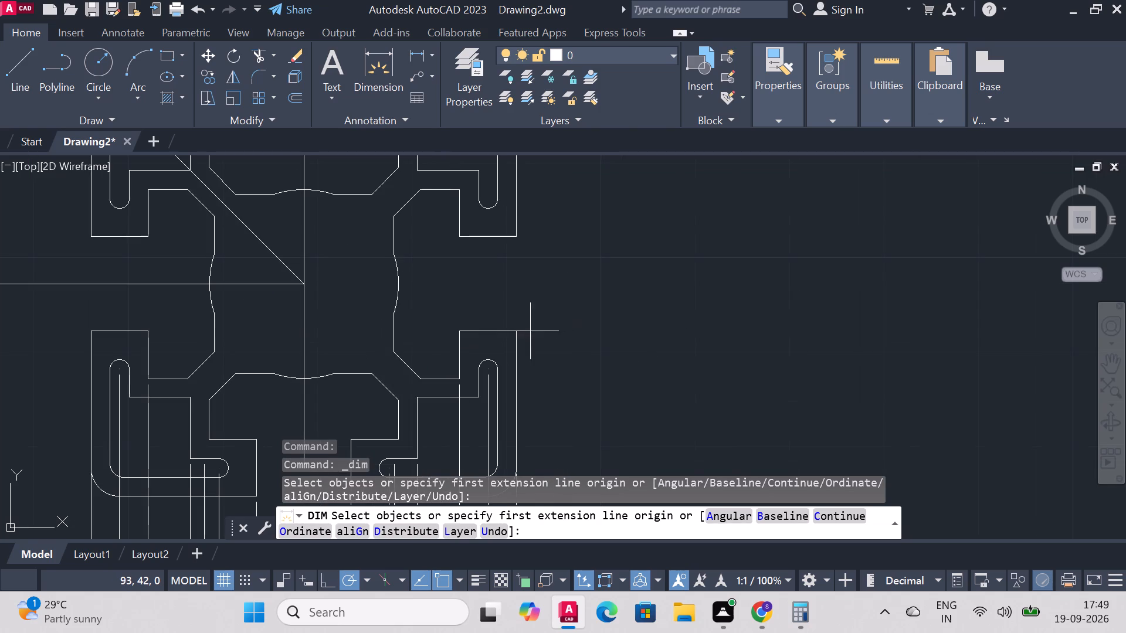
left_click(515, 331)
left_click(520, 234)
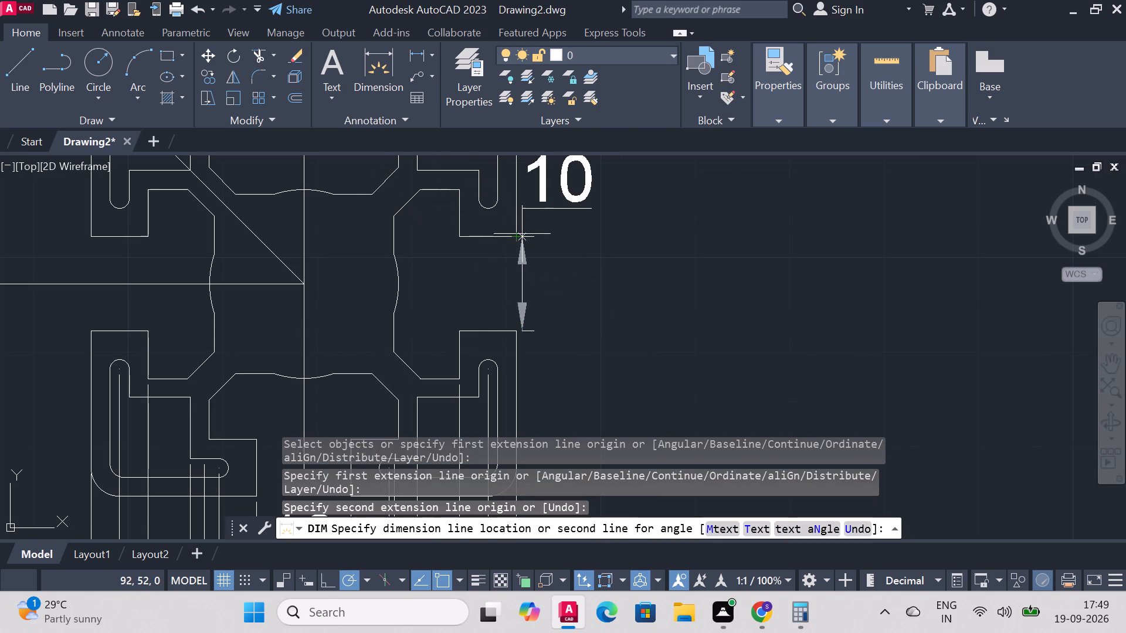
left_click(560, 237)
Dimension the vertical distance between the centres of the two right-hand brackets' facing rounded slot ends, placing it outside the vertical 10 dimension.
scroll(453, 243, "down", 2)
scroll(393, 282, "up", 2)
scroll(477, 244, "down", 2)
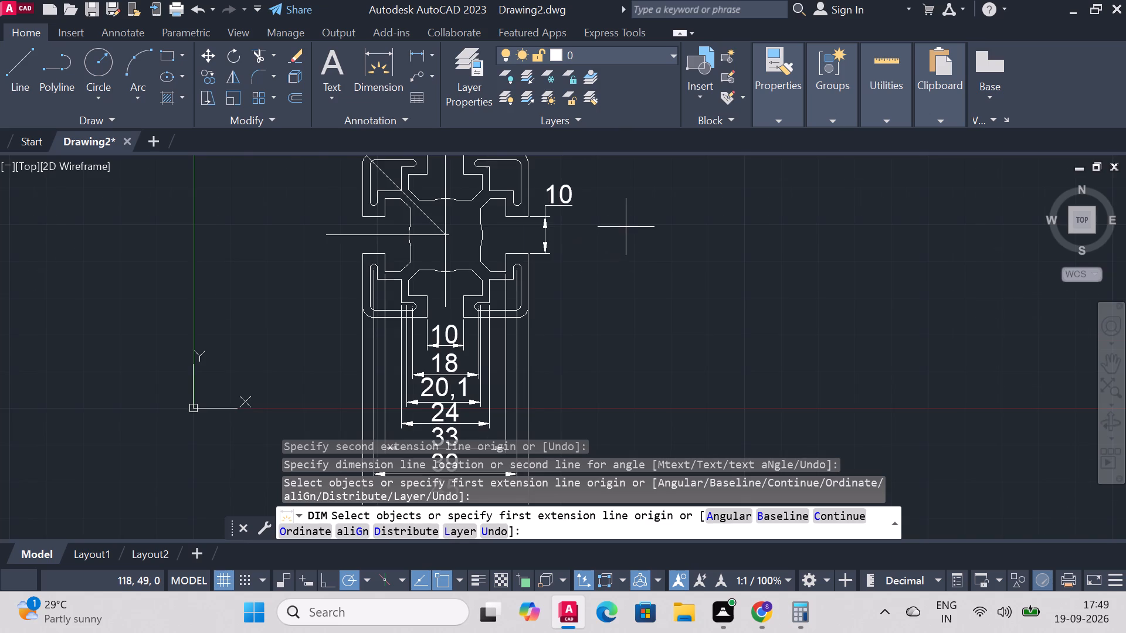
scroll(626, 227, "down", 2)
scroll(628, 273, "up", 2)
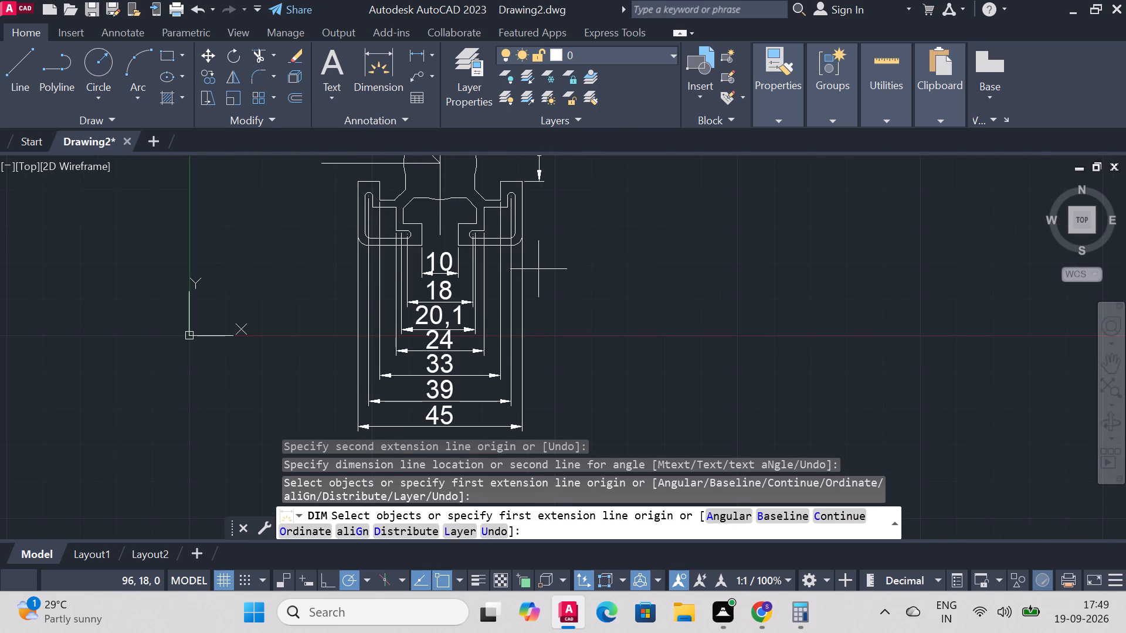
scroll(538, 269, "up", 2)
scroll(538, 269, "down", 4)
scroll(548, 221, "up", 2)
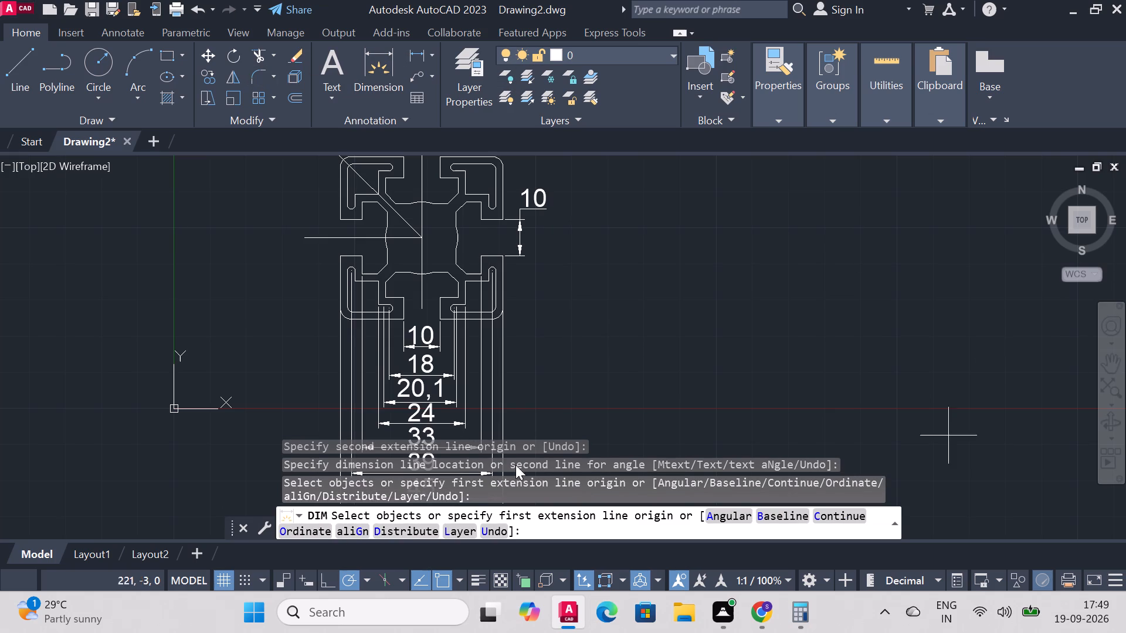
left_click(382, 59)
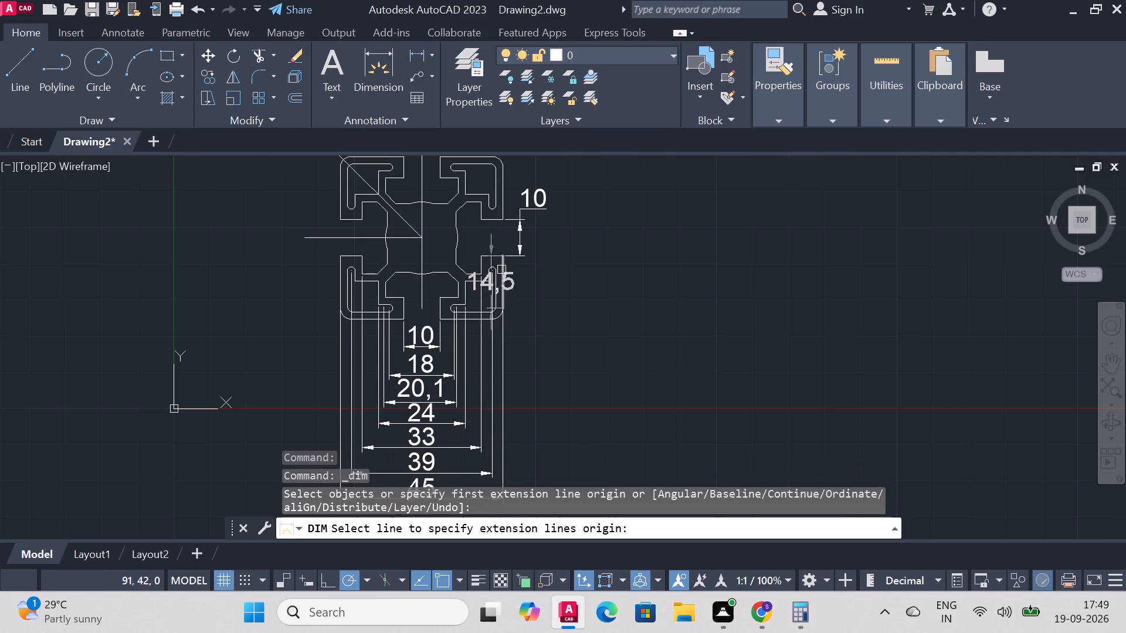
scroll(498, 260, "up", 2)
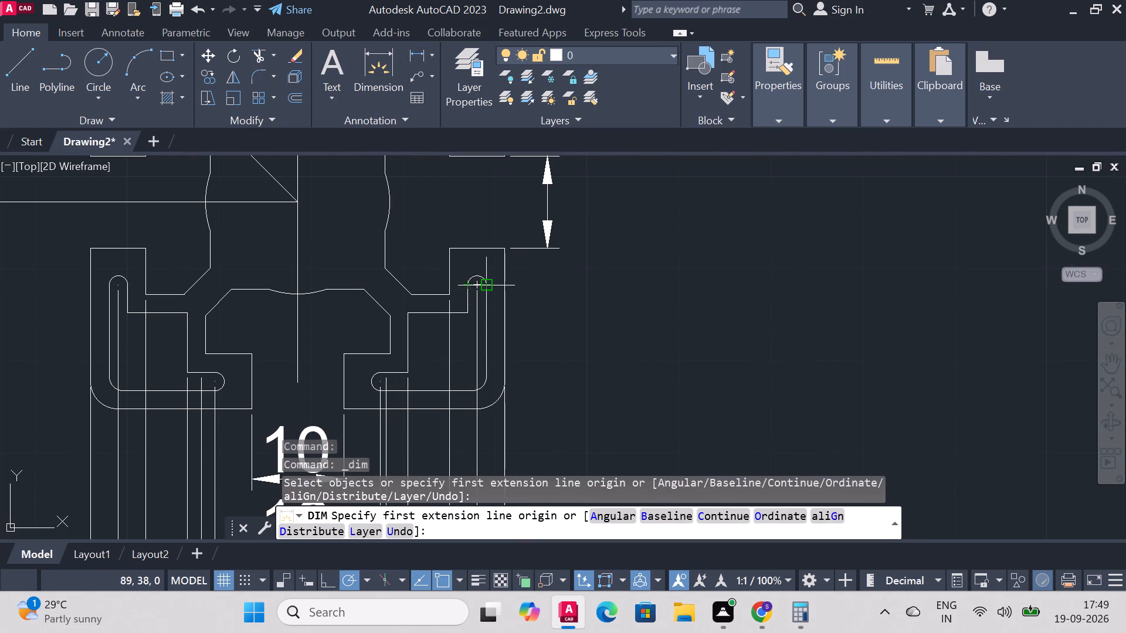
left_click(478, 284)
scroll(476, 263, "down", 4)
scroll(472, 224, "up", 3)
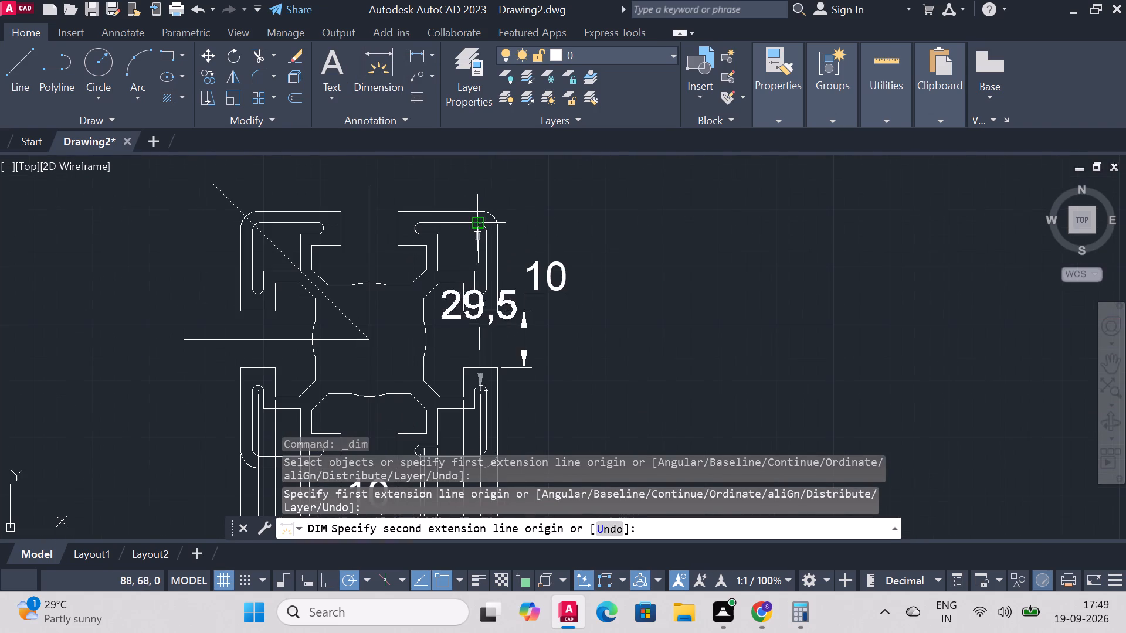
left_click(480, 288)
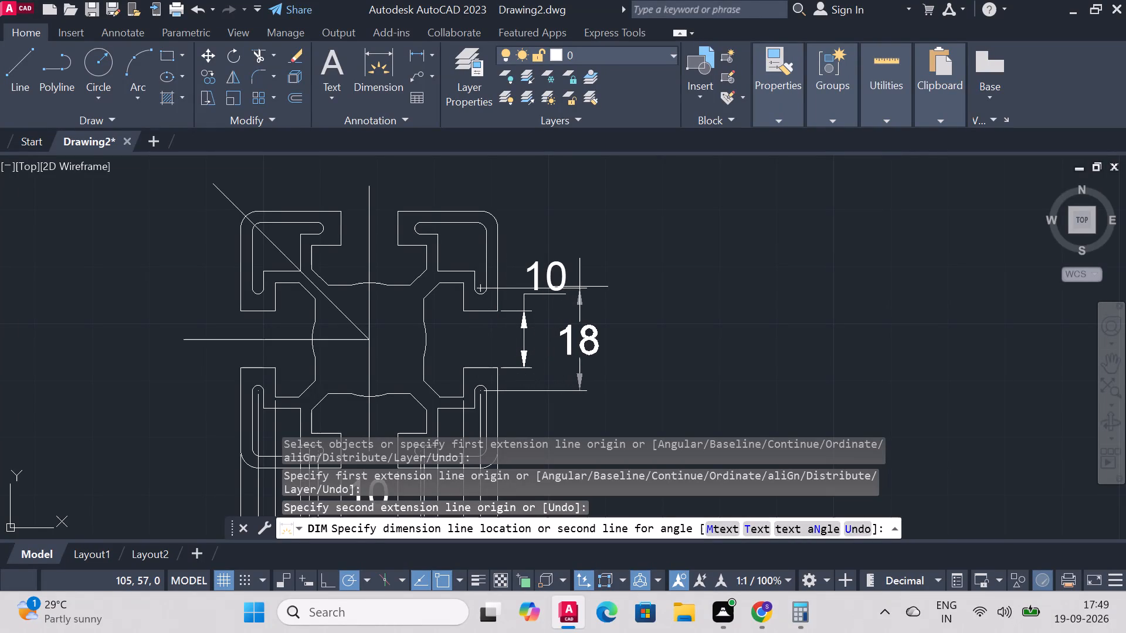
left_click(579, 287)
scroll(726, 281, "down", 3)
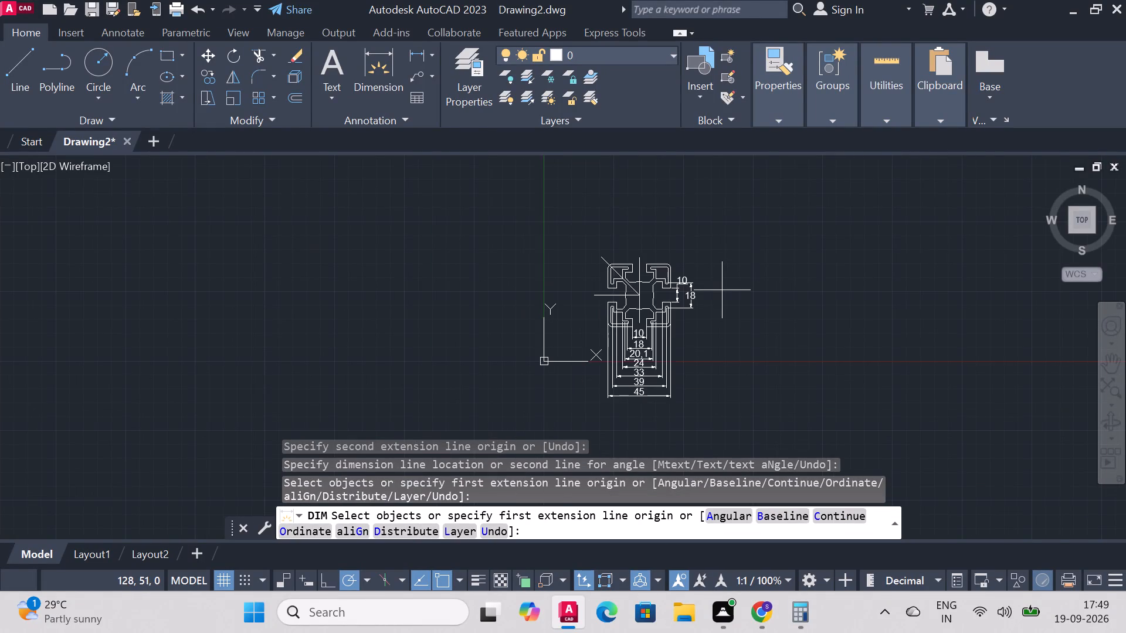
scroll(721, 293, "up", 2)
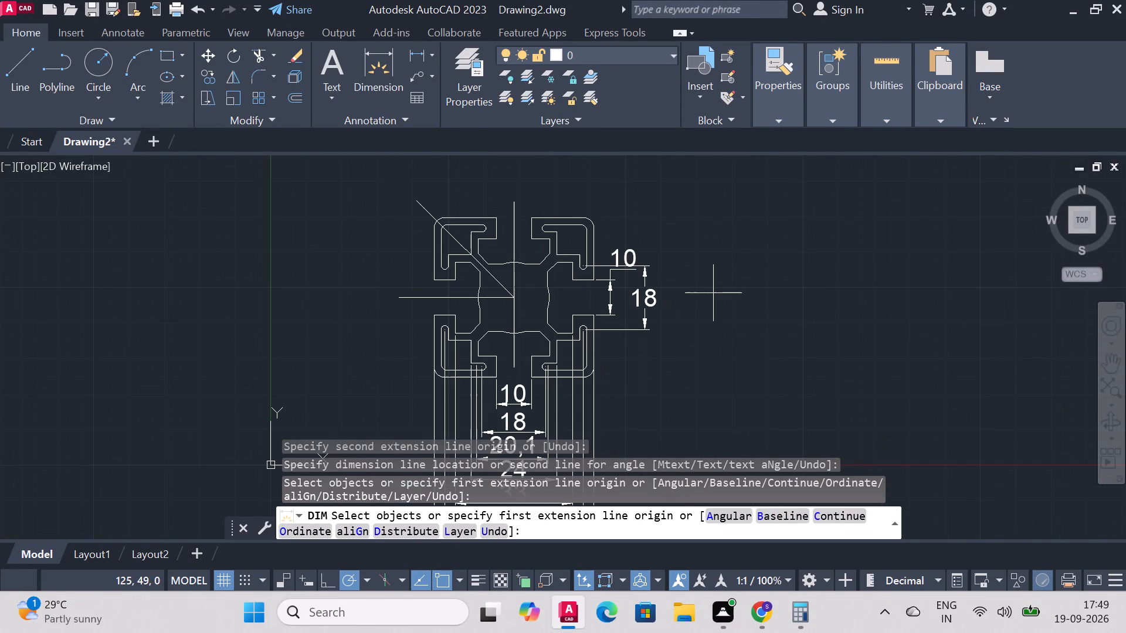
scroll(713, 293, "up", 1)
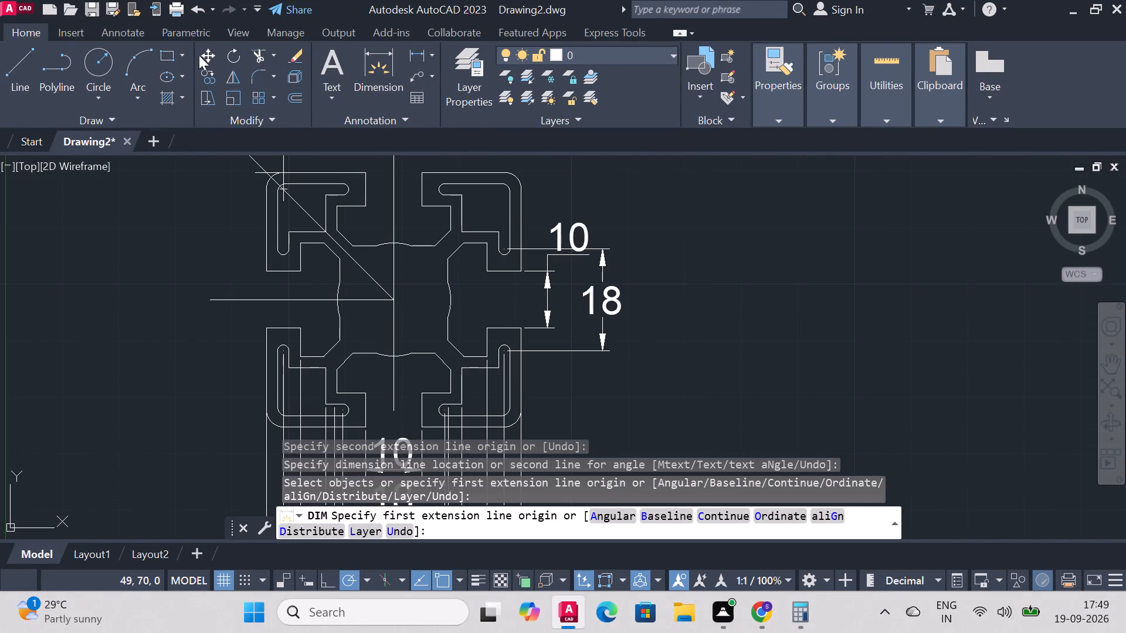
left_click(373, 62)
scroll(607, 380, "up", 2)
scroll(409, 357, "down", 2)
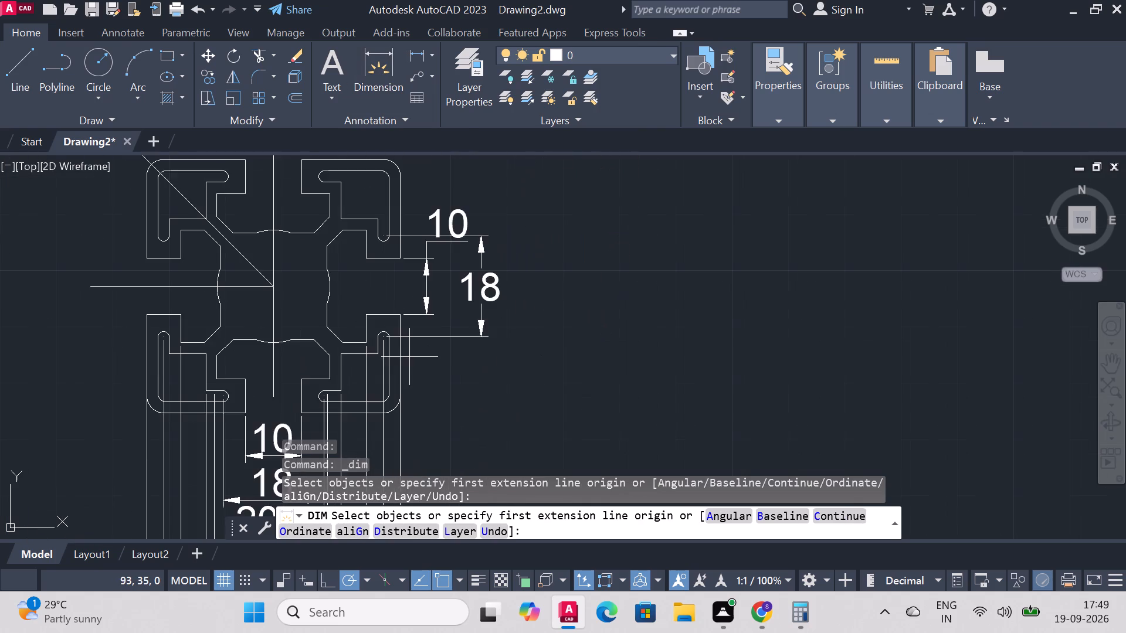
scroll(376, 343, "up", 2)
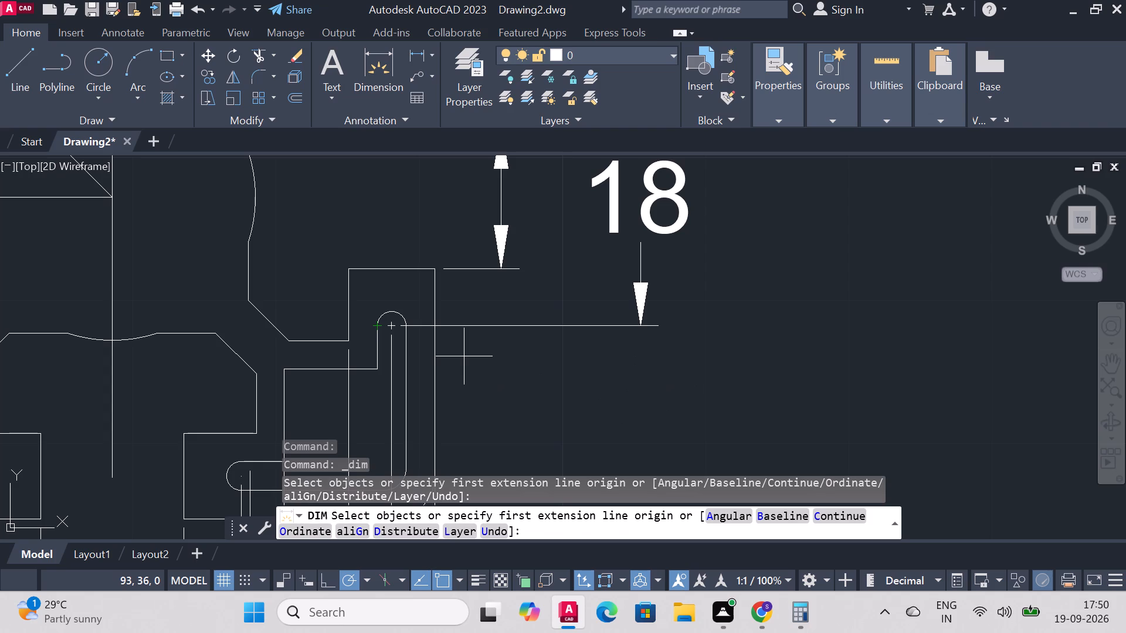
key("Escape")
Draw a horizontal construction line about 23 long from the profile's centre to just past the right brackets' outer edge.
scroll(771, 352, "down", 3)
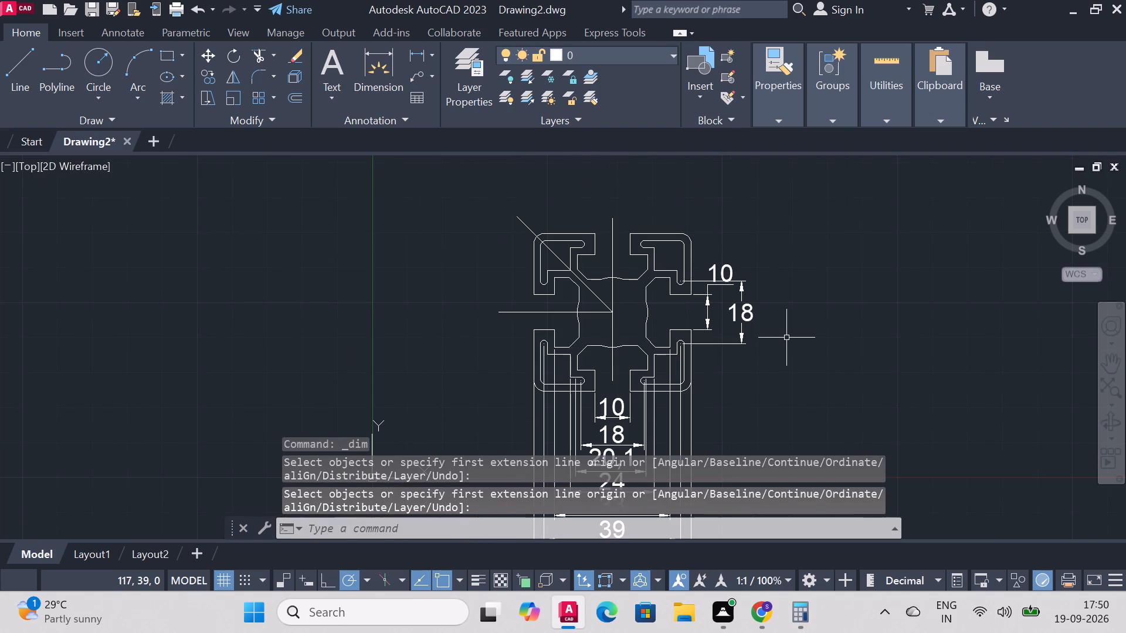
left_click(23, 73)
scroll(642, 320, "up", 1)
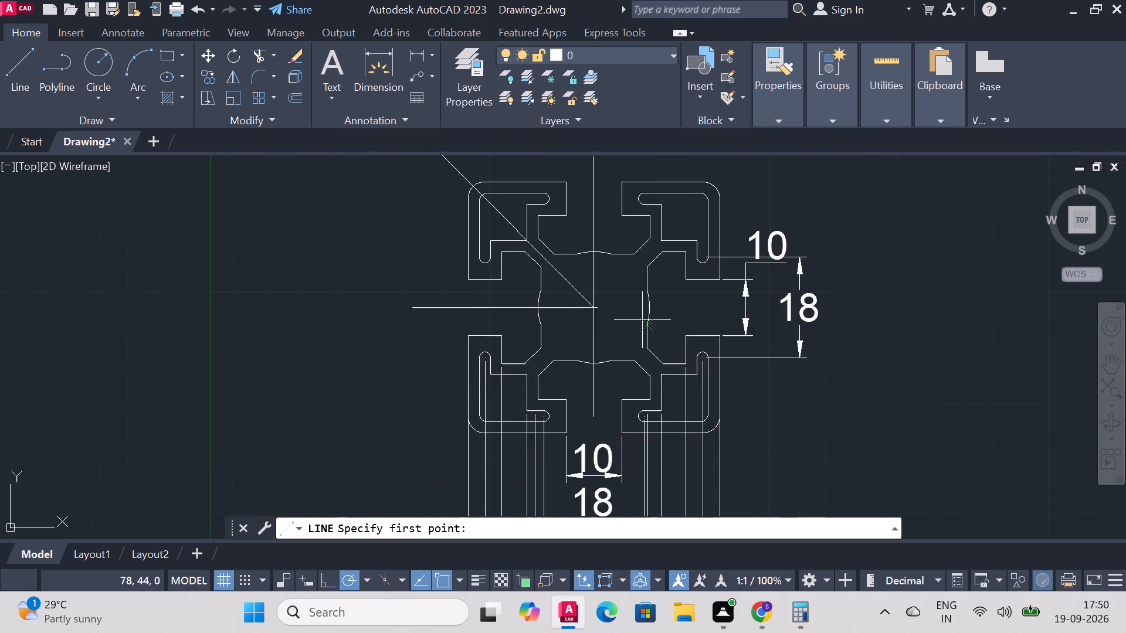
scroll(643, 320, "up", 1)
left_click(565, 302)
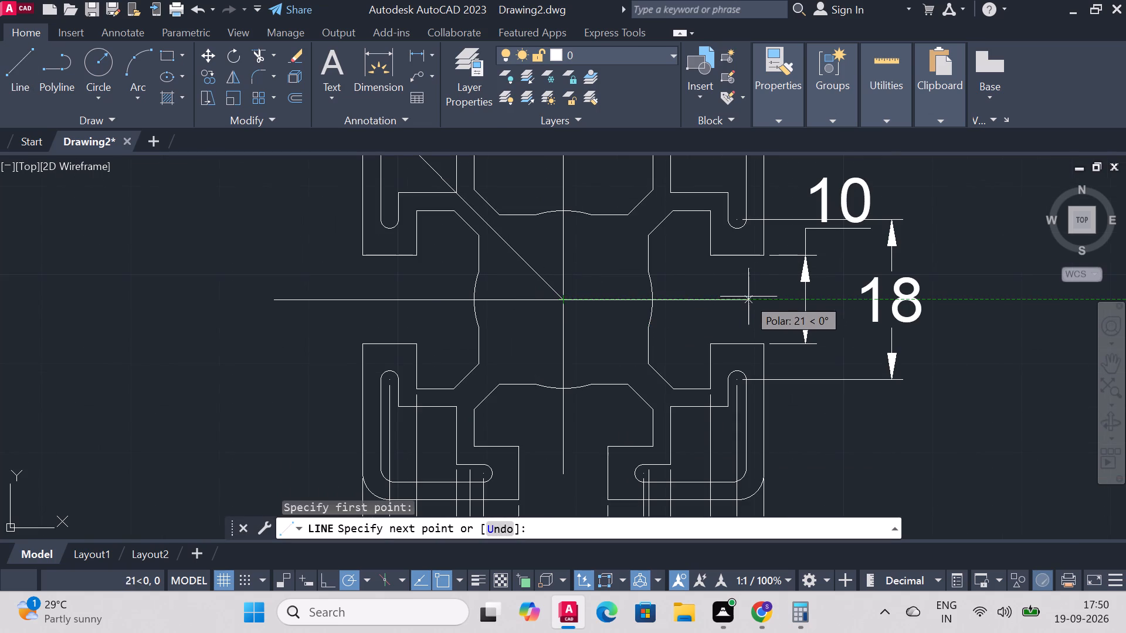
left_click(768, 296)
right_click(768, 296)
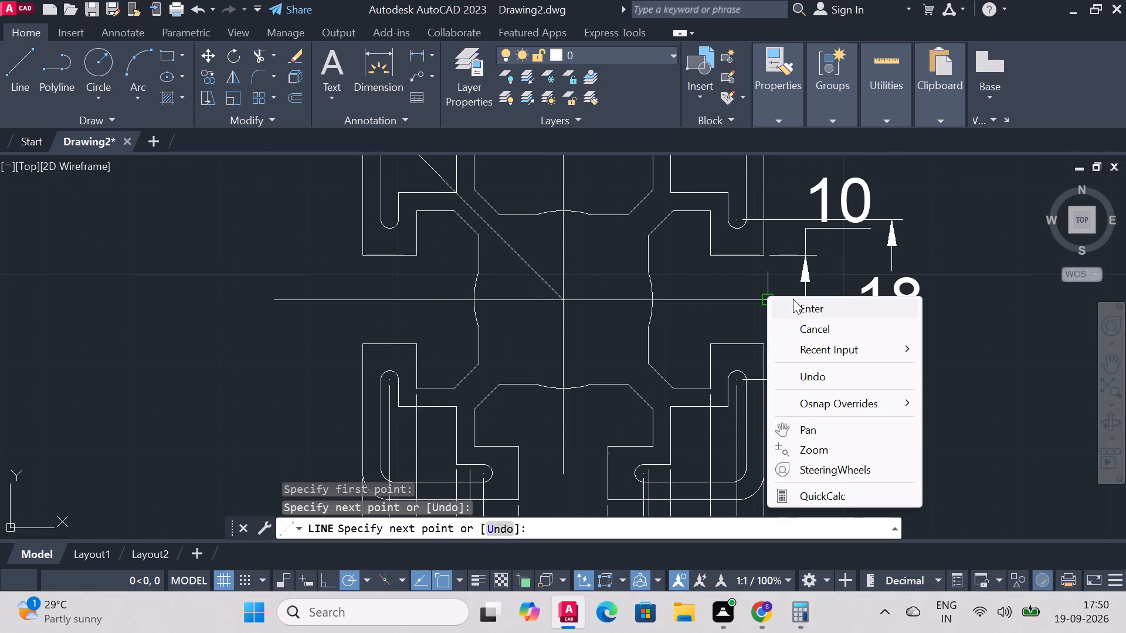
left_click(805, 309)
Draw a 10.05-long vertical line down from the horizontal line's outer end, continuing horizontally back to the lower-right bracket's slot edge.
left_click(23, 62)
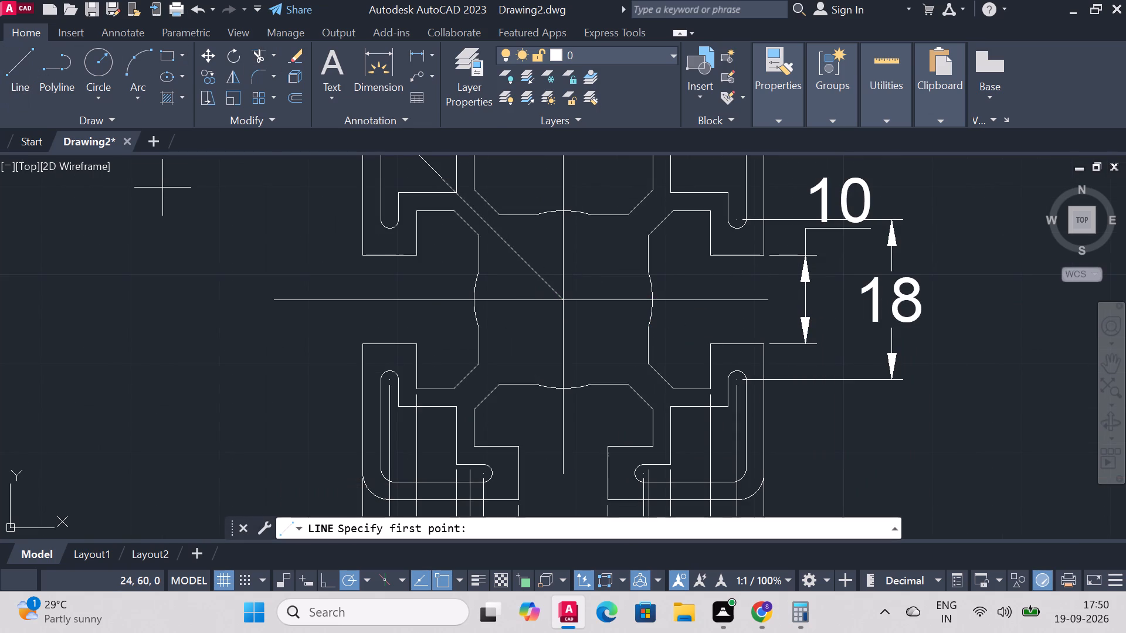
scroll(788, 333, "up", 1)
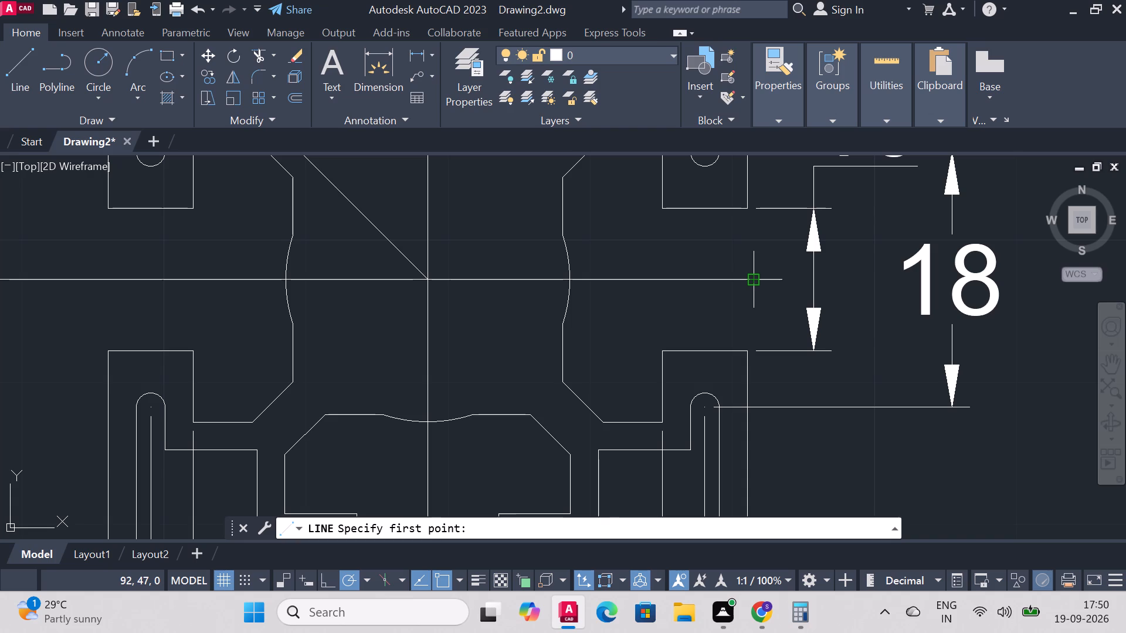
left_click(755, 281)
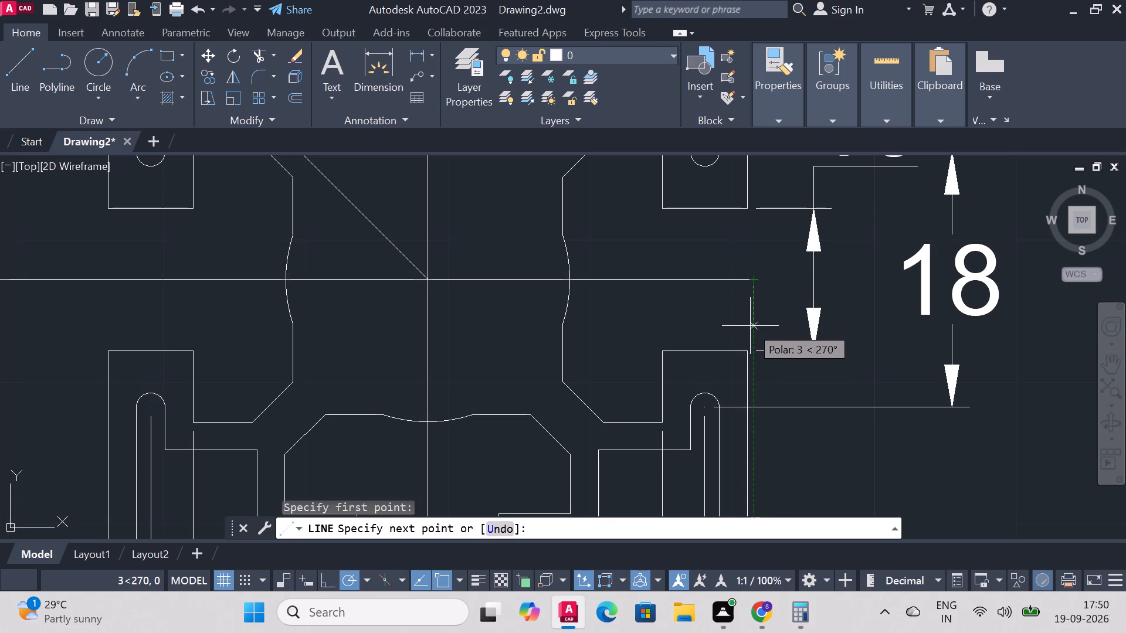
key("1")
key("0")
type(".05")
key("Return")
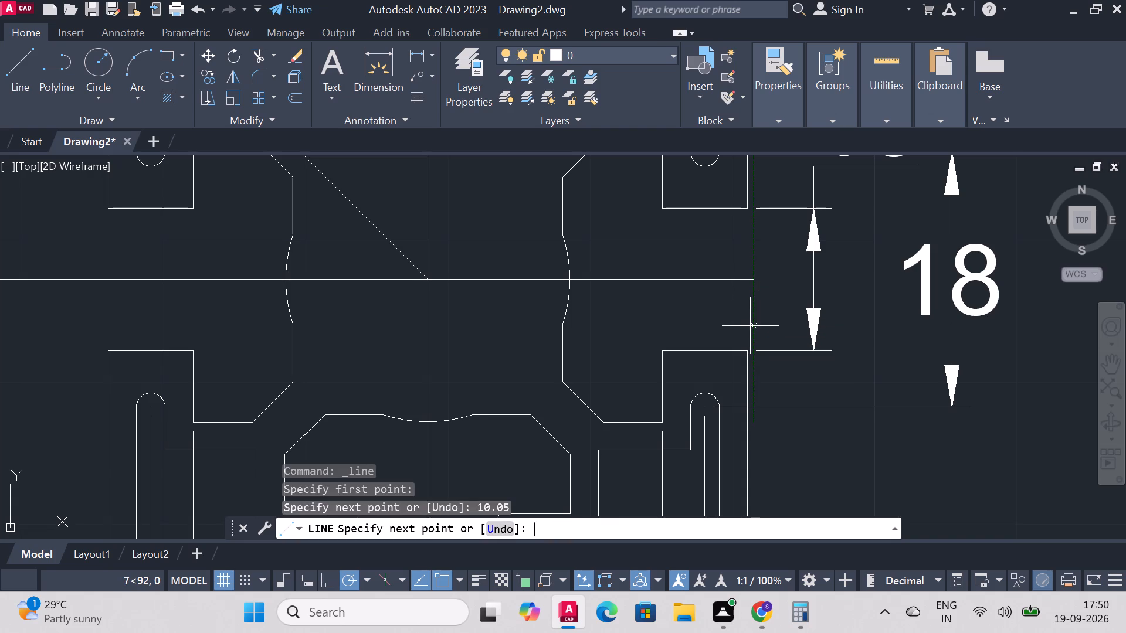
left_click(717, 420)
right_click(718, 420)
left_click(792, 202)
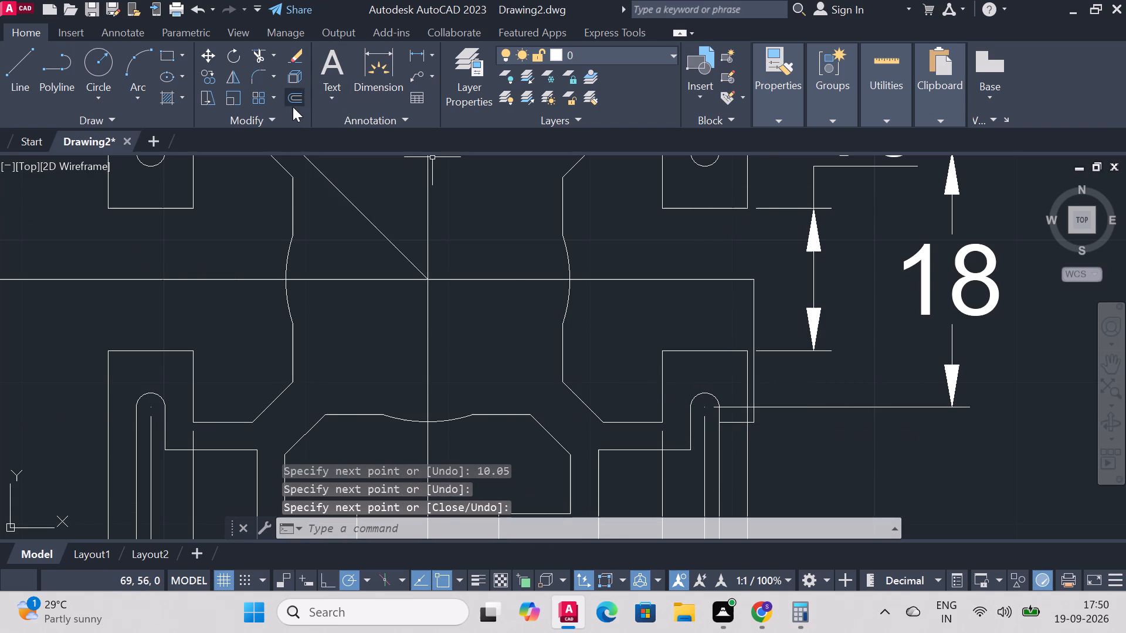
Trim away the horizontal stub beyond the lower-right bracket's outer edge and the 10.05-long vertical construction line.
left_click(251, 53)
scroll(829, 396, "up", 2)
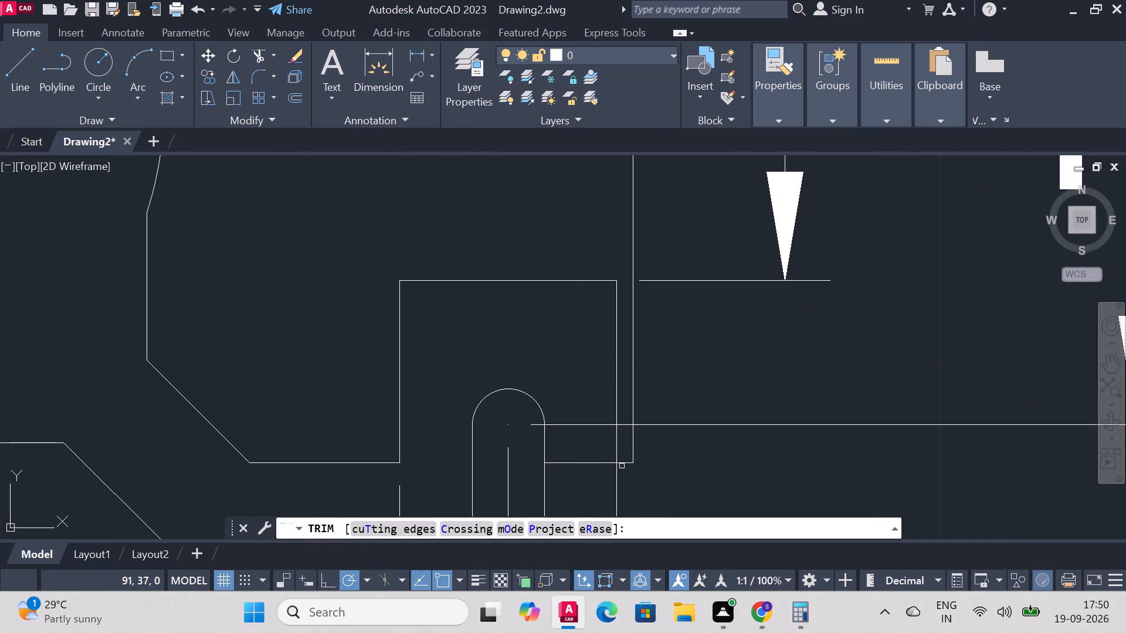
left_click(623, 462)
left_click(632, 450)
scroll(656, 315, "down", 3)
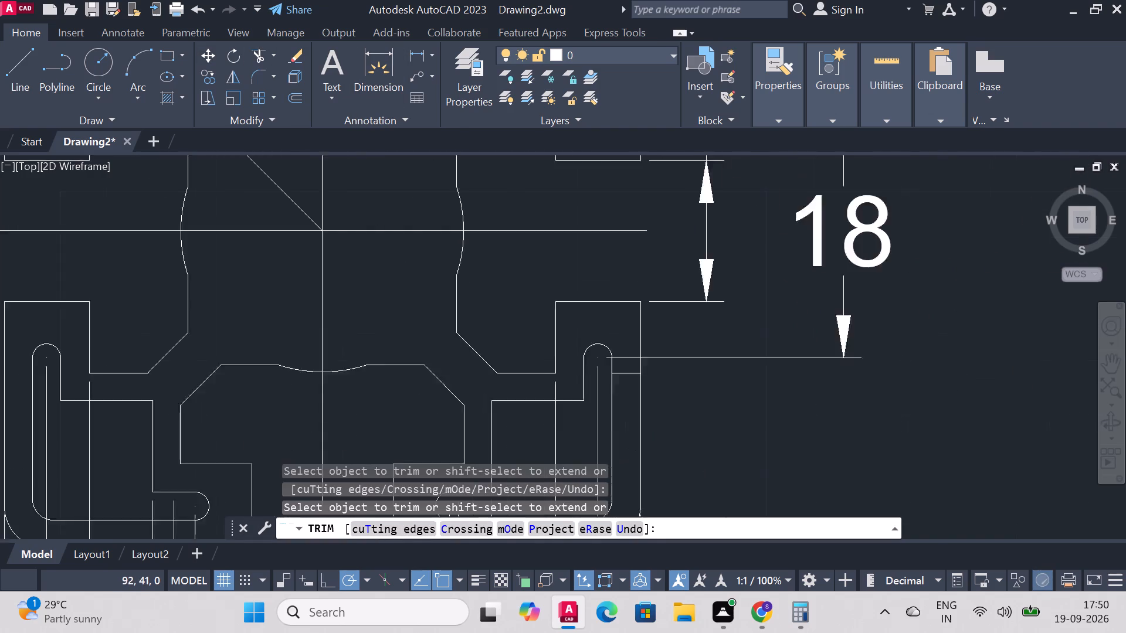
scroll(667, 247, "down", 2)
scroll(663, 204, "up", 2)
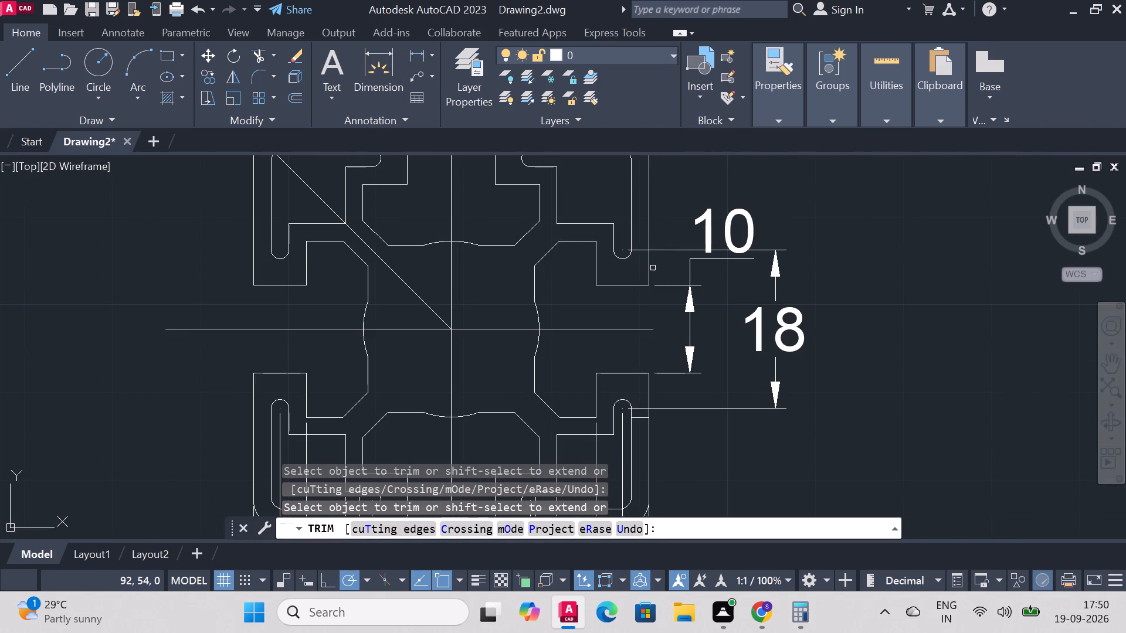
scroll(893, 281, "down", 2)
scroll(850, 450, "up", 1)
scroll(859, 273, "down", 1)
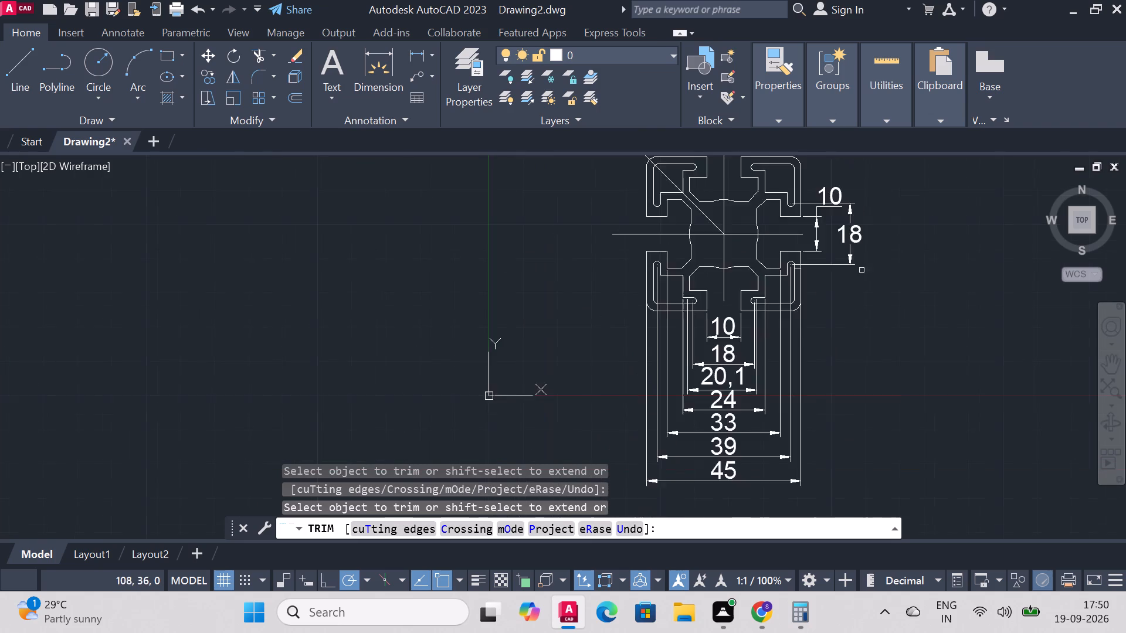
Draw a 20.1-long vertical line up from the horizontal stub's inner end at the lower-right bracket's outer slot edge.
scroll(876, 236, "up", 2)
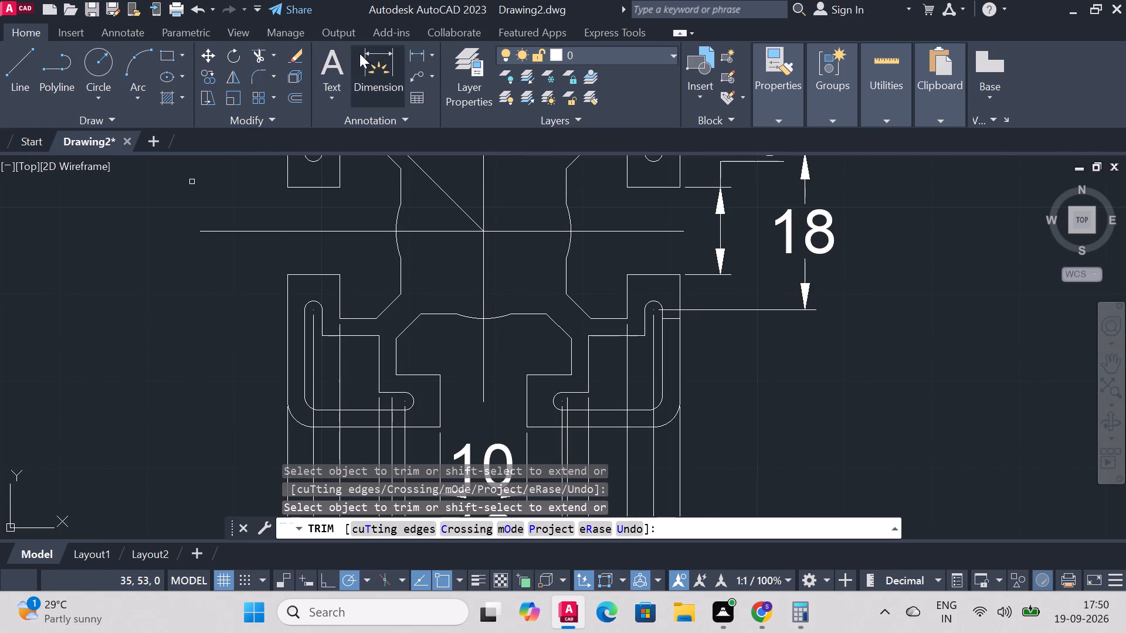
left_click(21, 67)
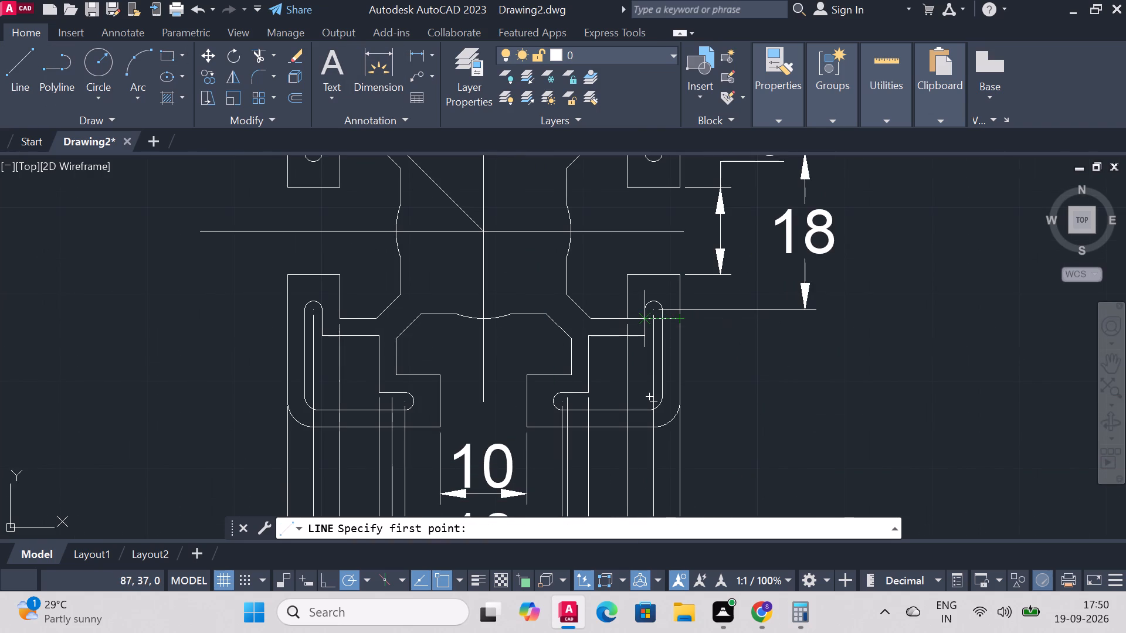
left_click(664, 320)
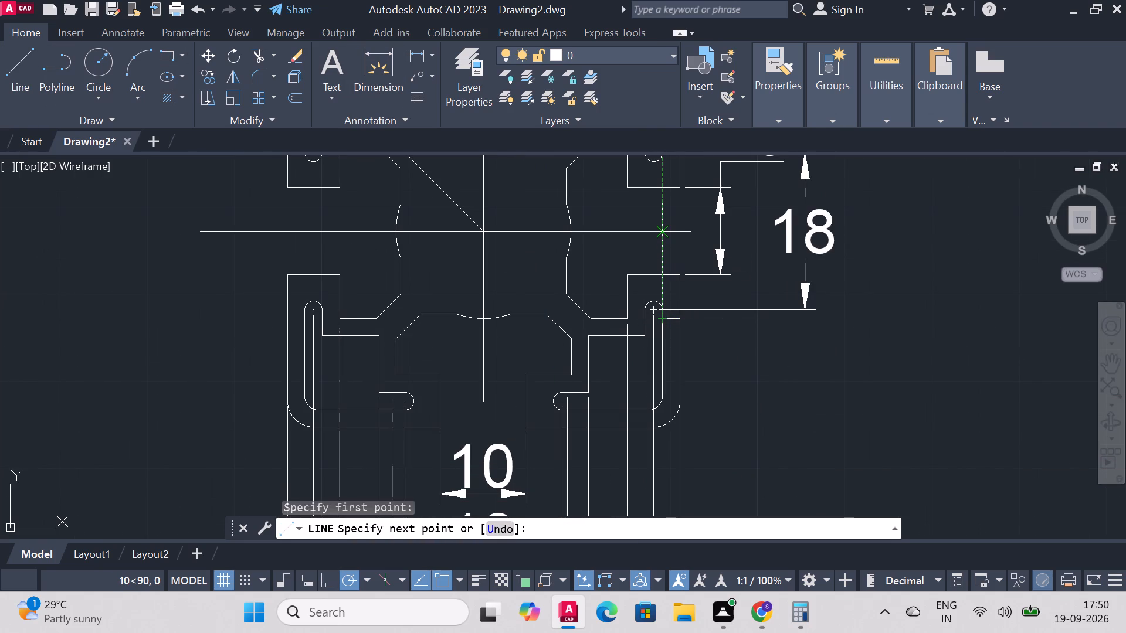
key("2")
type("0.")
key("1")
key("Return")
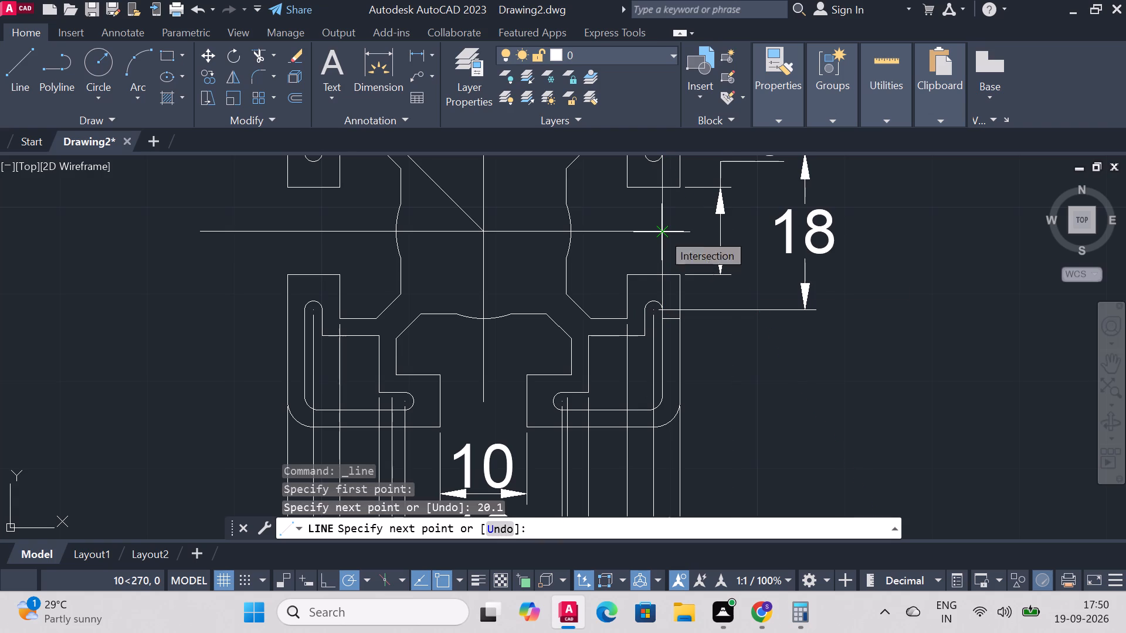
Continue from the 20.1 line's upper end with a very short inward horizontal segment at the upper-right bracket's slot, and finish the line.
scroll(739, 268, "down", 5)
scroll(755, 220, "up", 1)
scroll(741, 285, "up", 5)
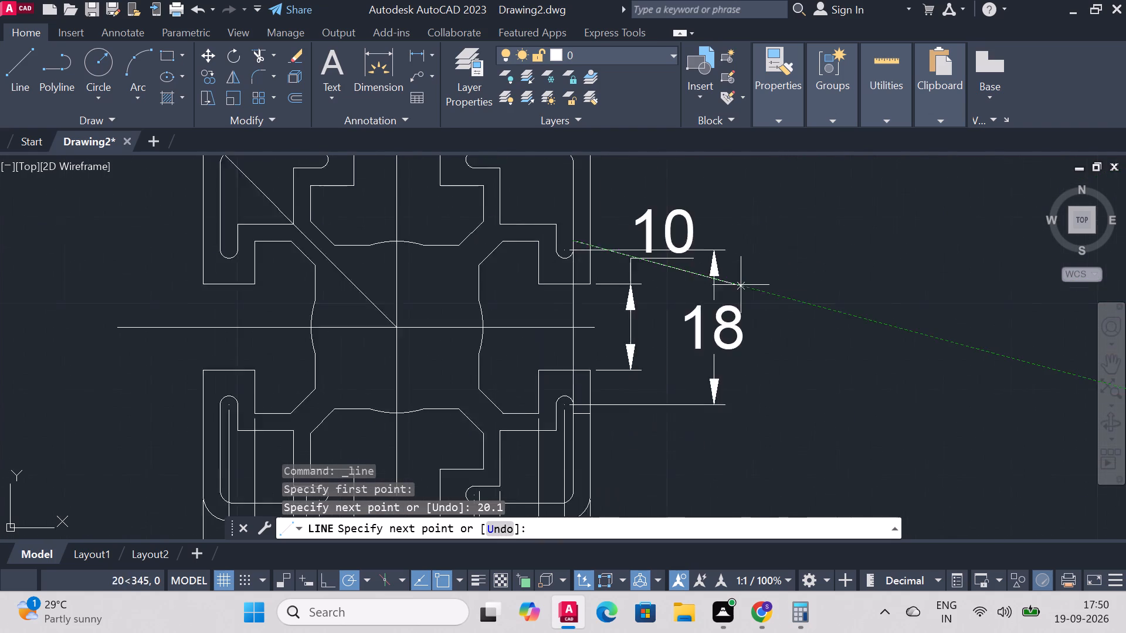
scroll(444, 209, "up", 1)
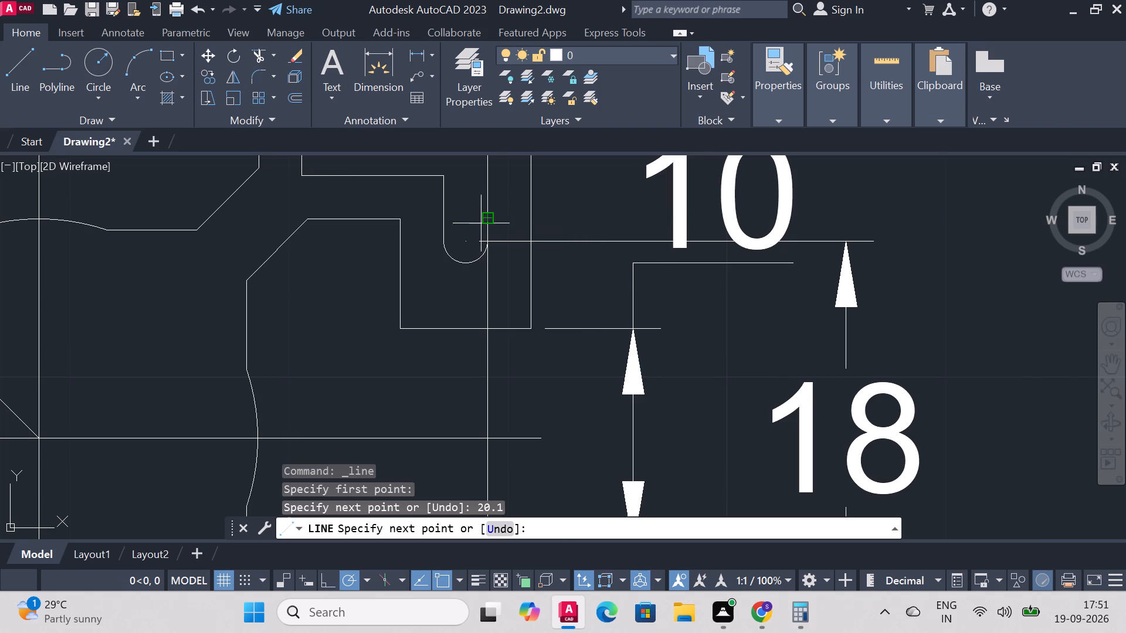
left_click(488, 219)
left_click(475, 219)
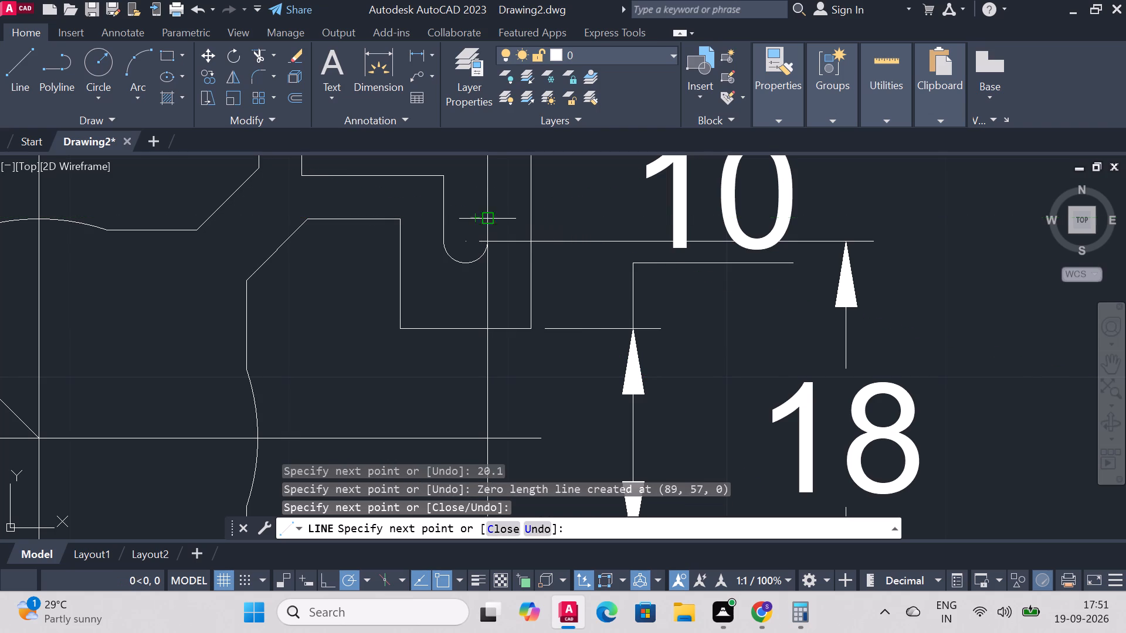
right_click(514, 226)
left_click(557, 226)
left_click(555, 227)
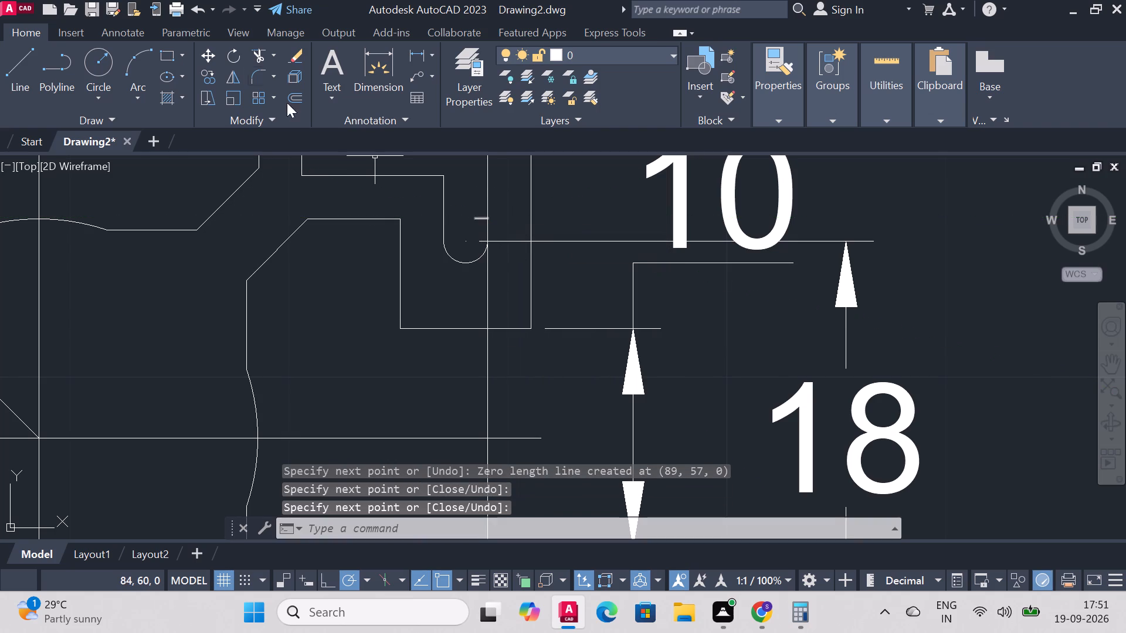
Trim away the short horizontal segment at the upper-right bracket's slot and the horizontal stub in the lower-right bracket.
left_click(269, 52)
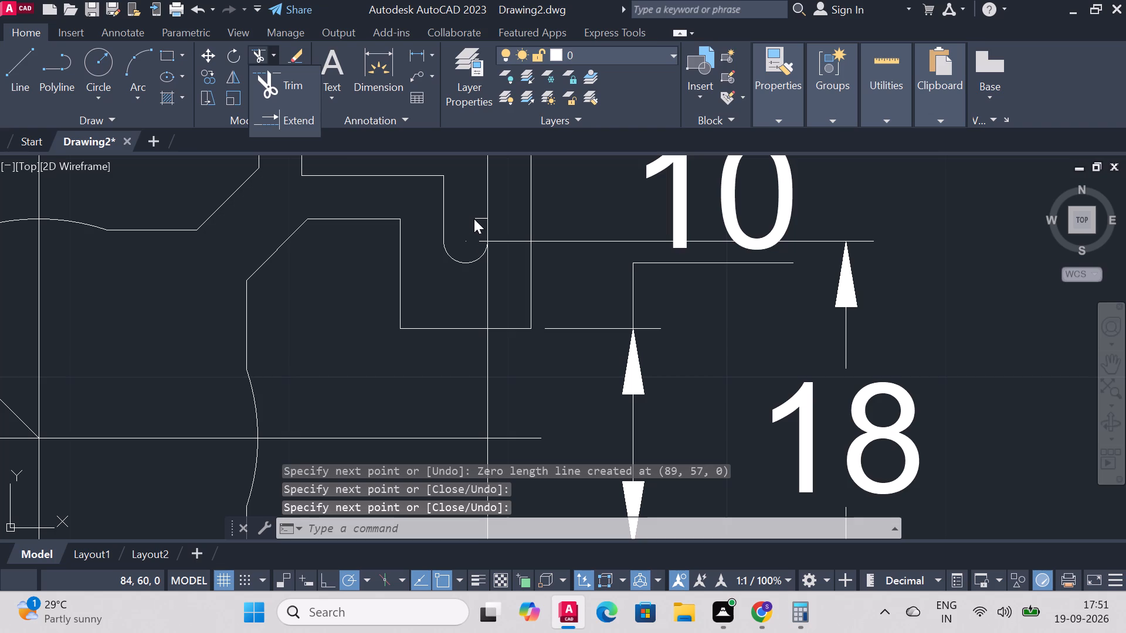
left_click(285, 84)
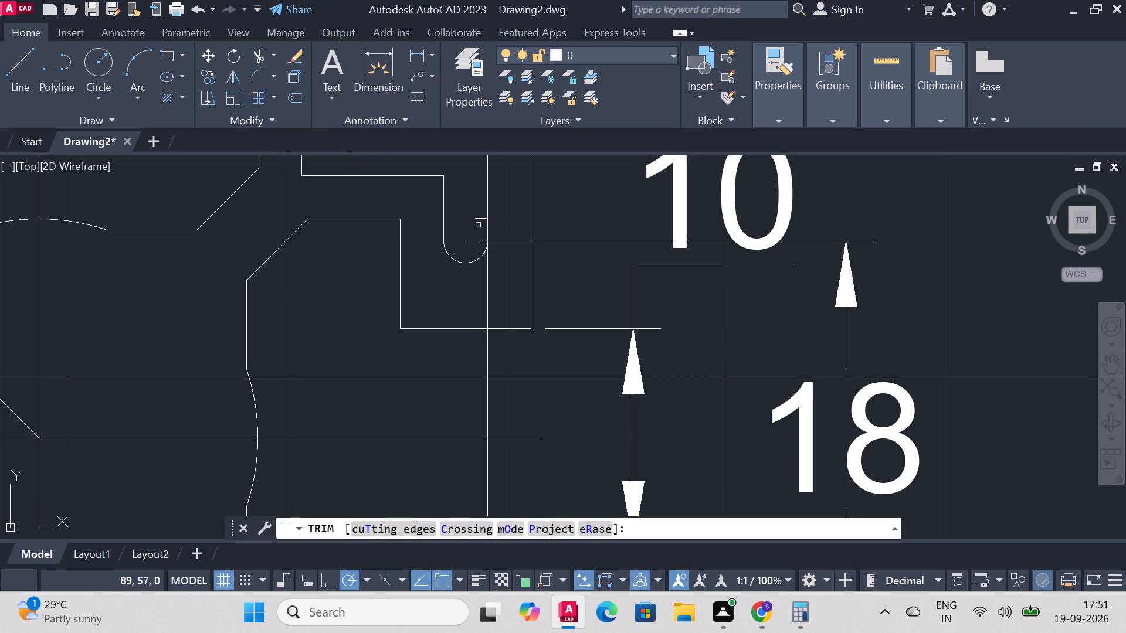
left_click(477, 219)
scroll(579, 225, "down", 5)
scroll(594, 287, "up", 2)
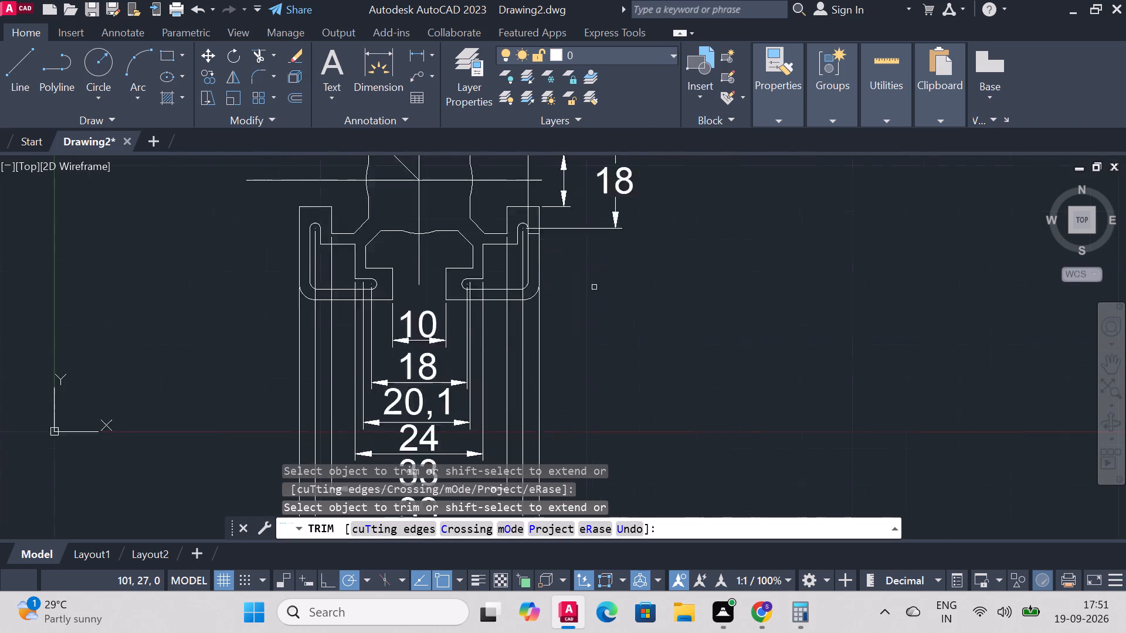
scroll(594, 287, "up", 1)
left_click(501, 203)
scroll(534, 205, "down", 4)
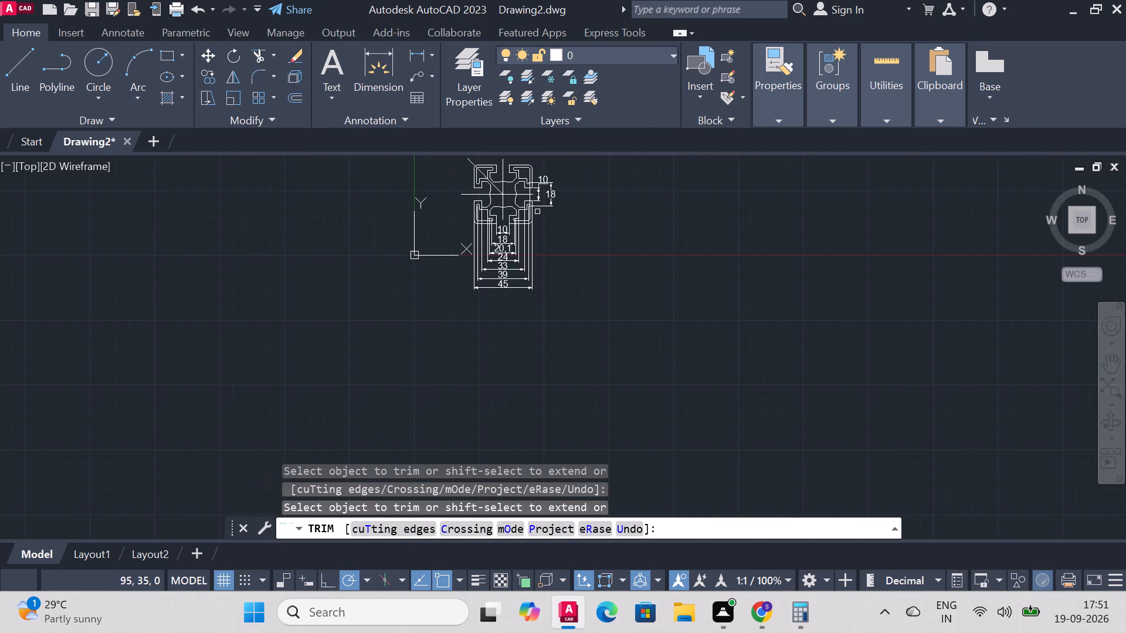
scroll(559, 180, "up", 2)
scroll(550, 173, "down", 2)
scroll(555, 166, "up", 3)
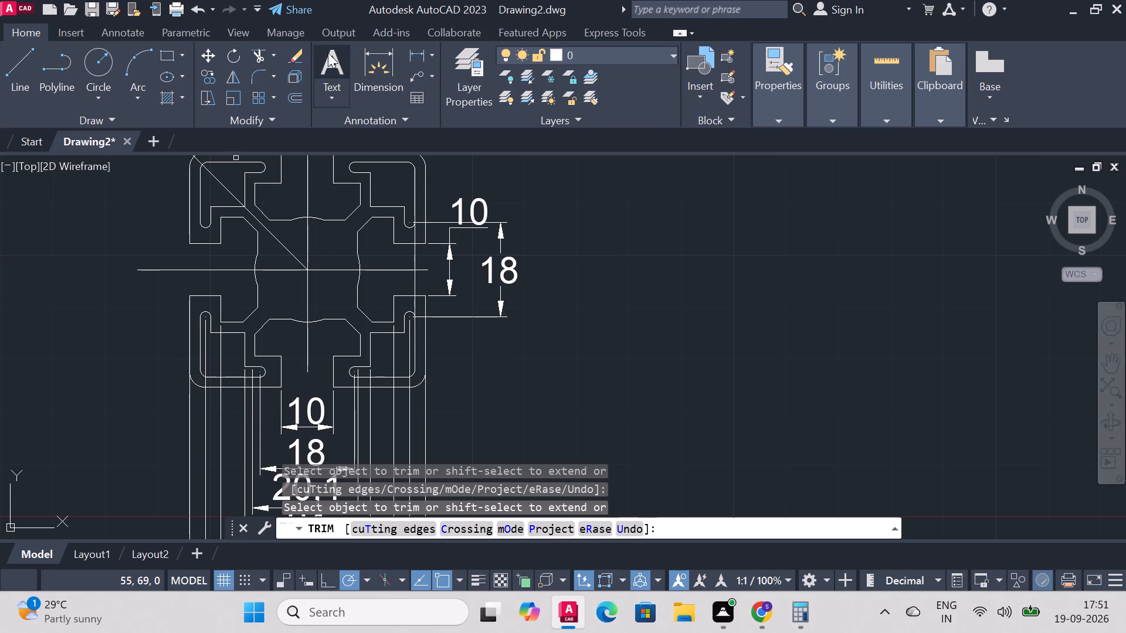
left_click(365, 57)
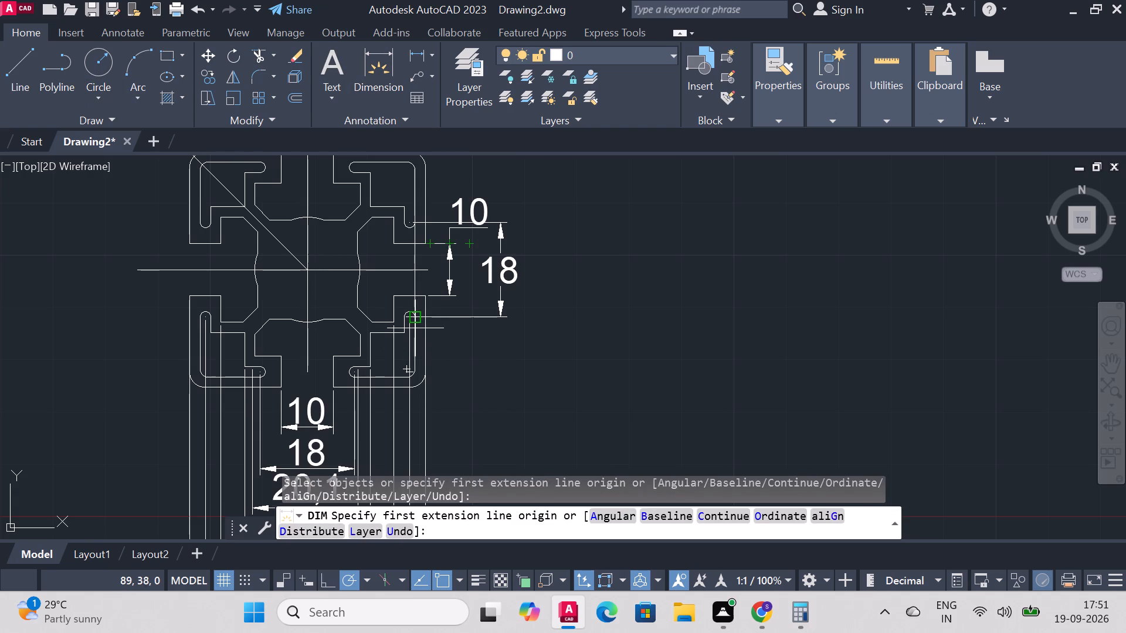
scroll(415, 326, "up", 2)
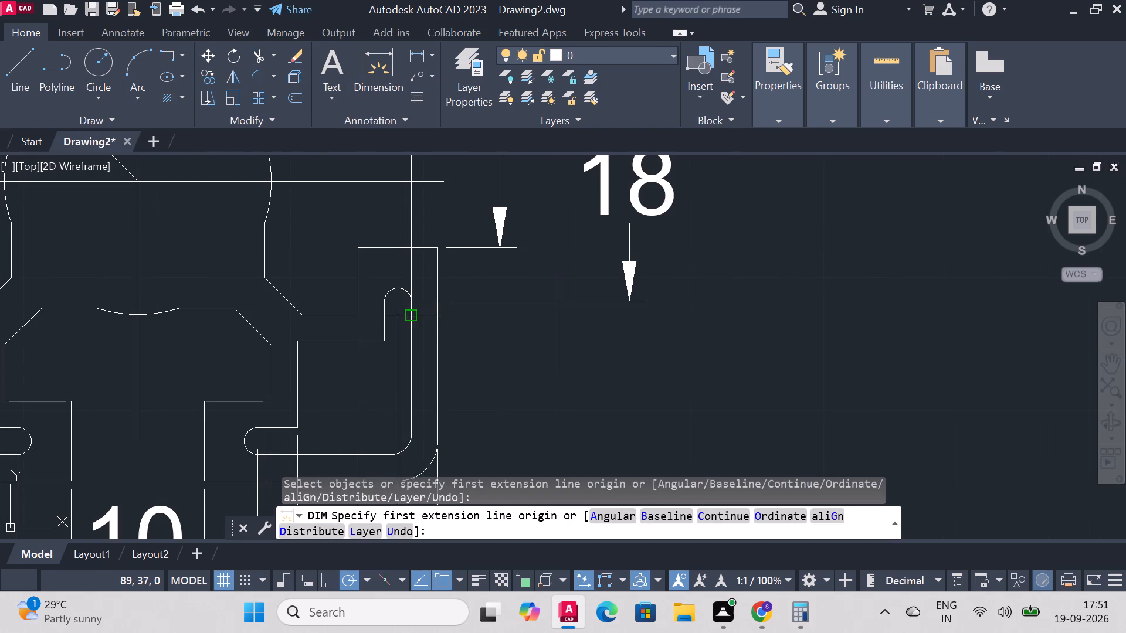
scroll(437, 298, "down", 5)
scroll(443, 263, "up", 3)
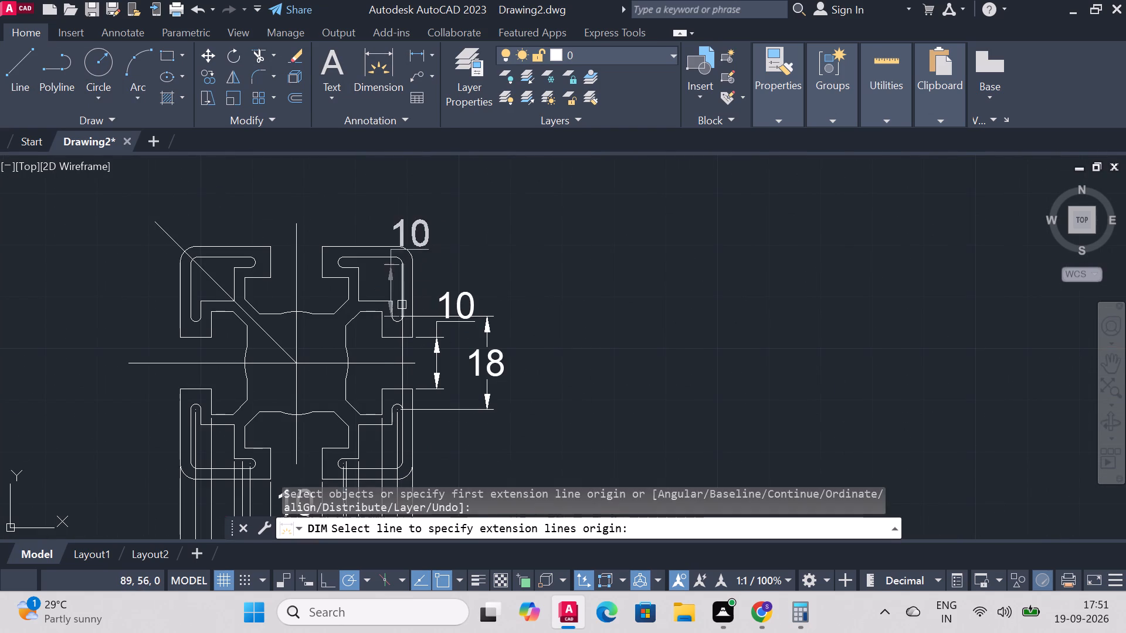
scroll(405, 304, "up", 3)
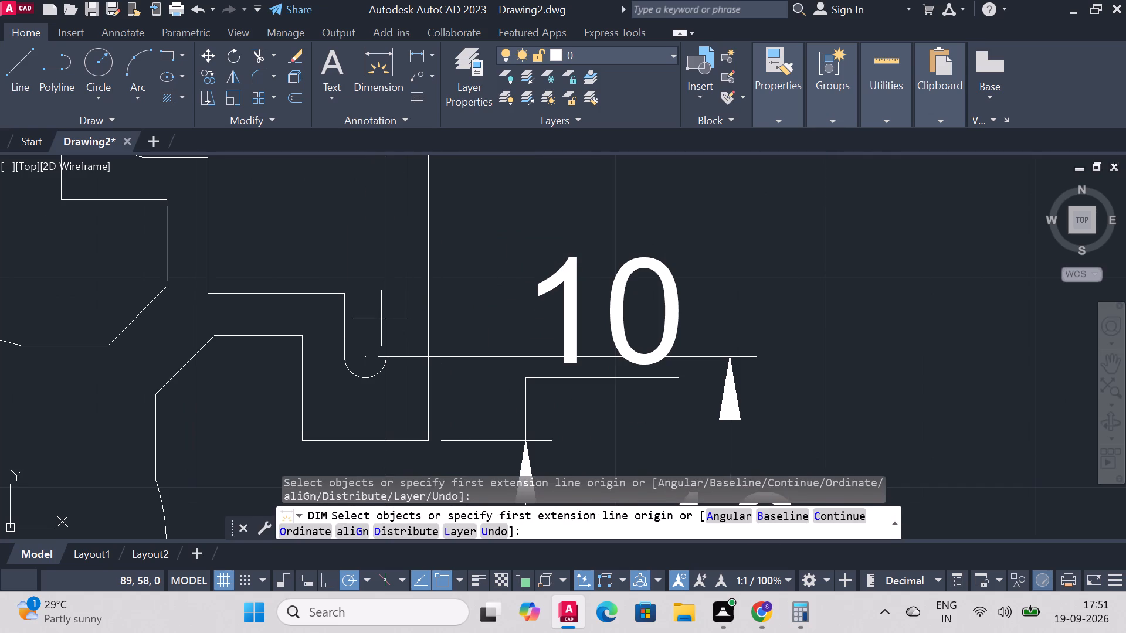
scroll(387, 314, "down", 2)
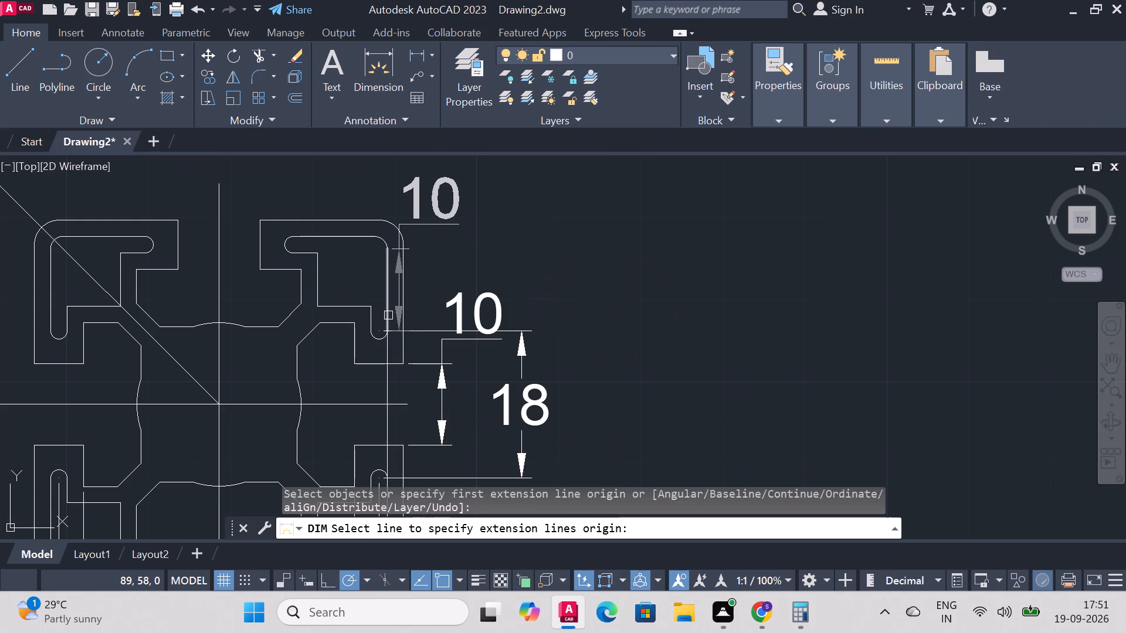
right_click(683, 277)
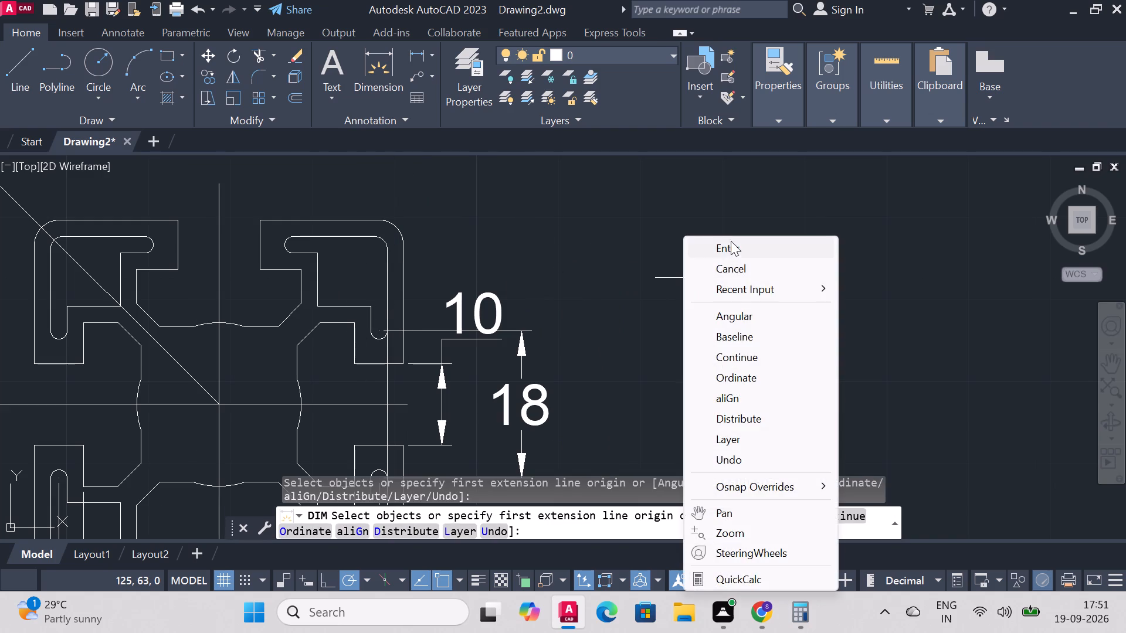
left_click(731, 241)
Draw a 10.05-long vertical construction line down from the outer end of the horizontal centre line beside the right brackets.
scroll(595, 168, "down", 4)
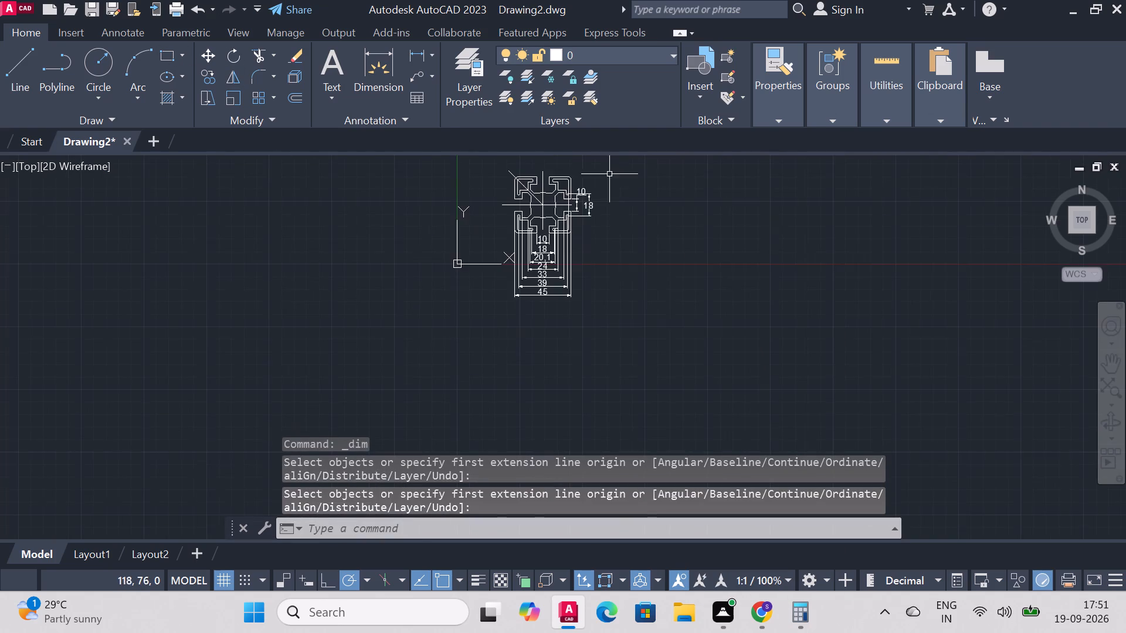
scroll(638, 243, "up", 1)
scroll(639, 223, "down", 3)
scroll(636, 186, "up", 3)
scroll(618, 325, "up", 3)
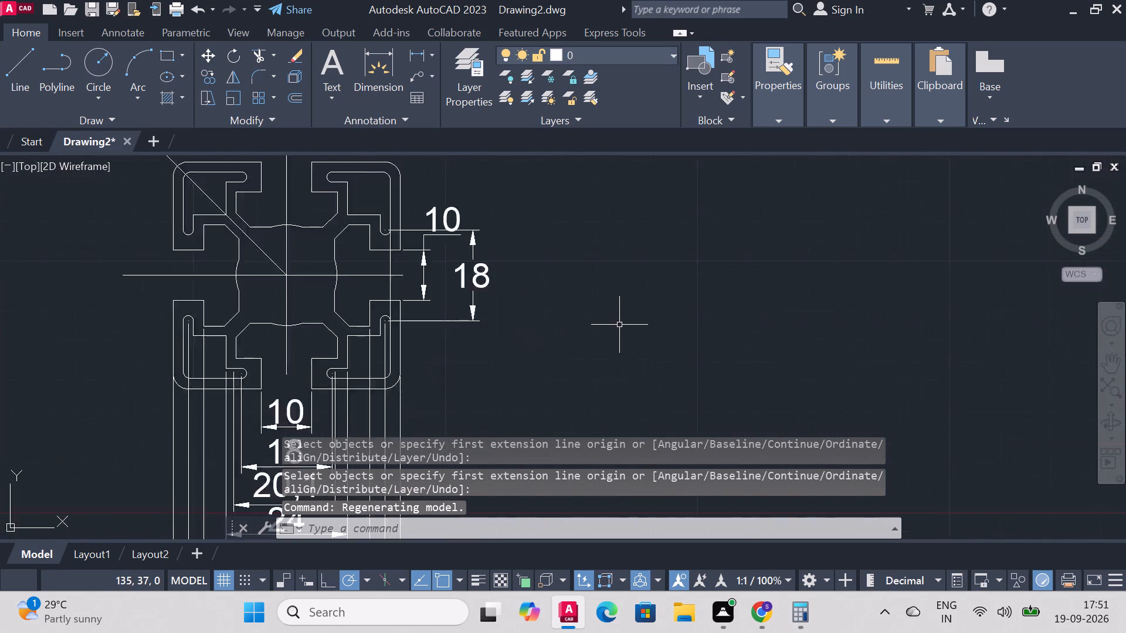
scroll(346, 330, "down", 2)
scroll(183, 281, "up", 1)
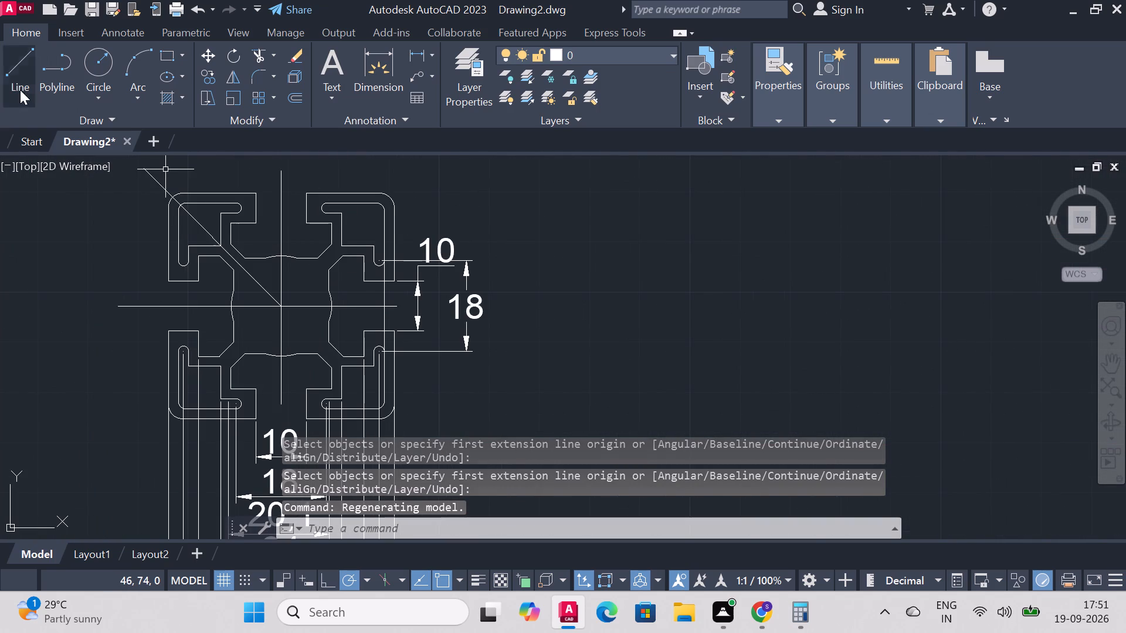
left_click(0, 59)
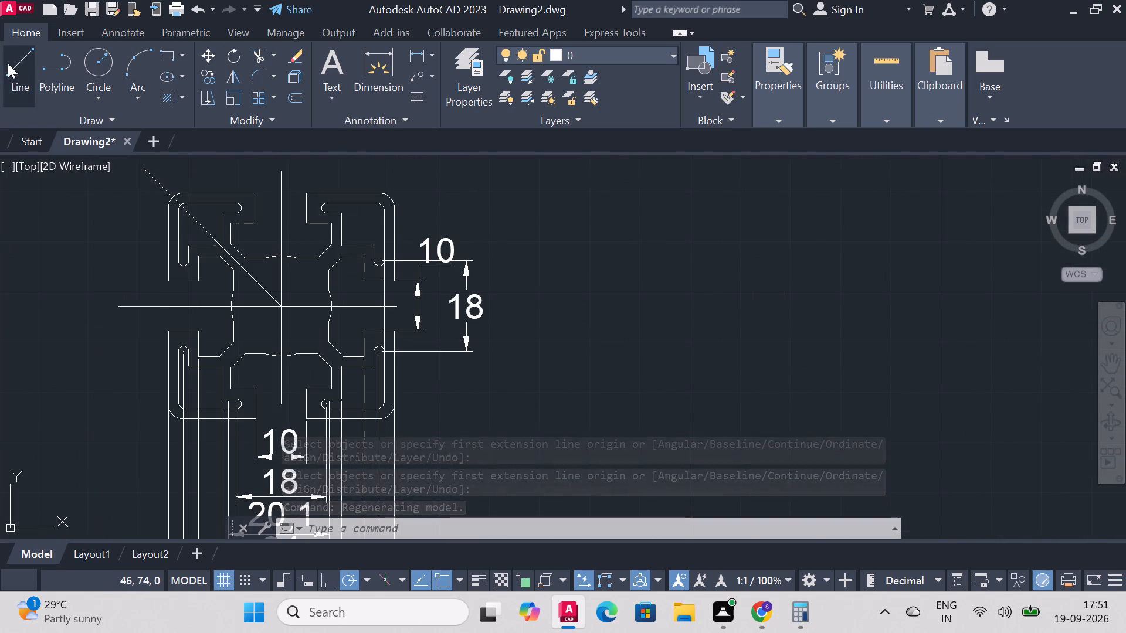
left_click(8, 63)
scroll(551, 229, "up", 2)
scroll(325, 366, "down", 3)
scroll(440, 360, "up", 3)
scroll(121, 444, "down", 4)
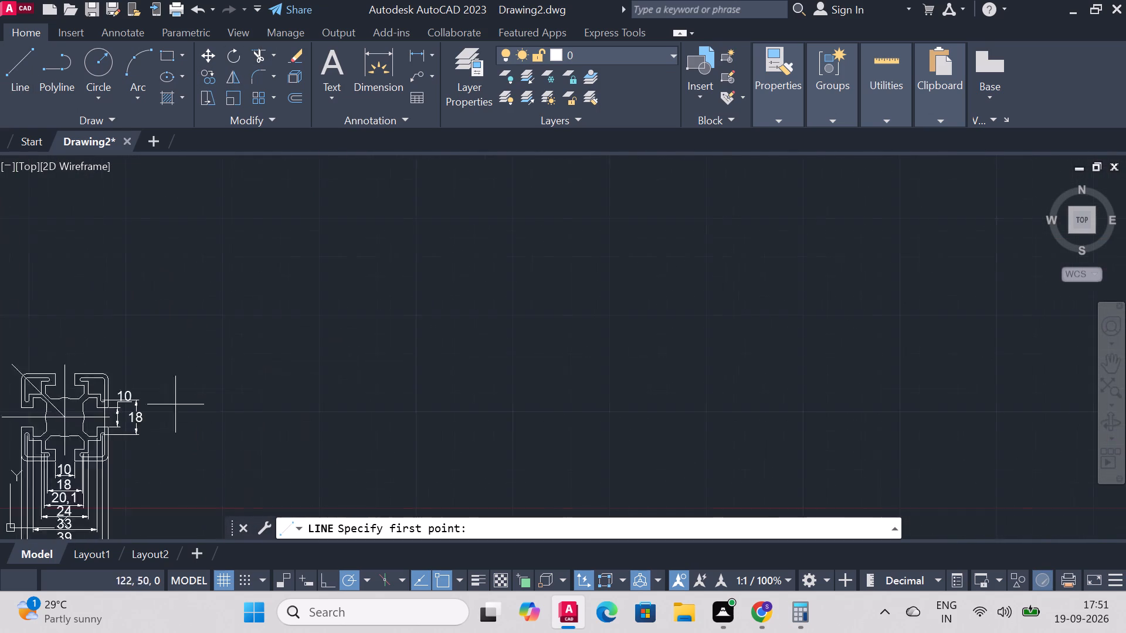
scroll(178, 403, "down", 1)
scroll(79, 480, "up", 4)
scroll(333, 207, "down", 2)
scroll(333, 149, "down", 2)
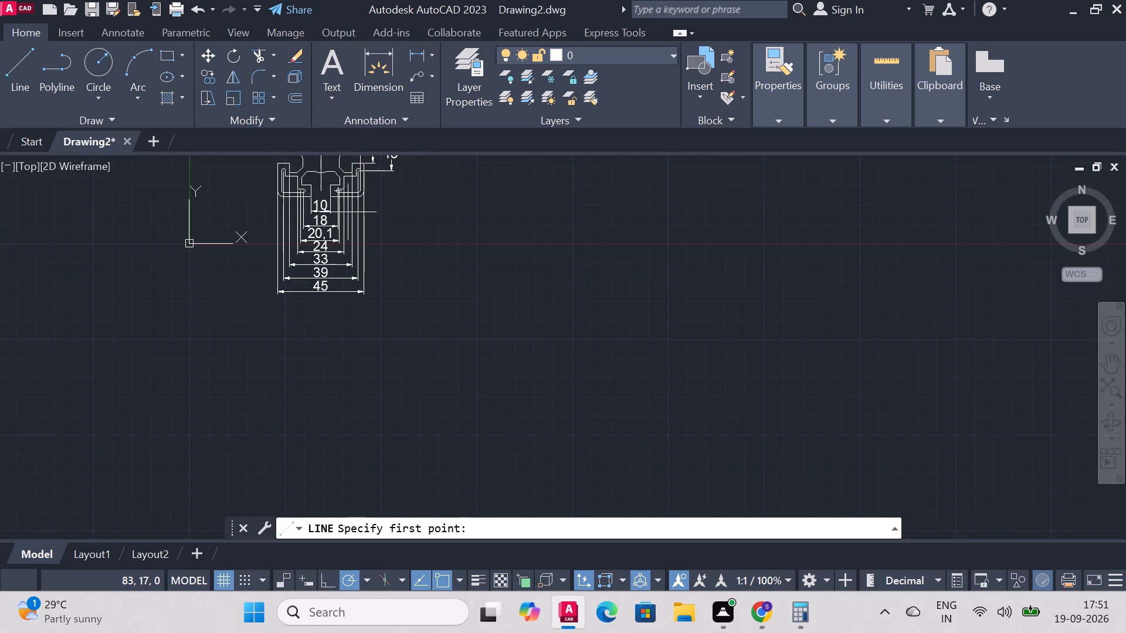
scroll(354, 221, "down", 3)
scroll(340, 169, "up", 2)
scroll(355, 226, "up", 2)
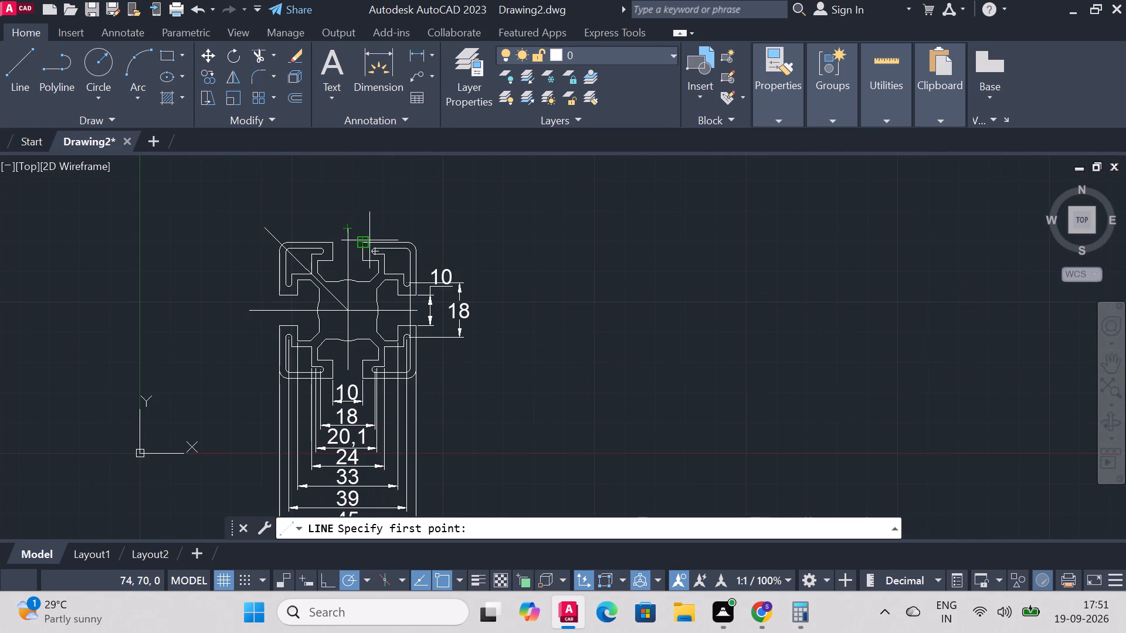
scroll(371, 241, "up", 2)
scroll(482, 304, "down", 1)
scroll(484, 329, "up", 1)
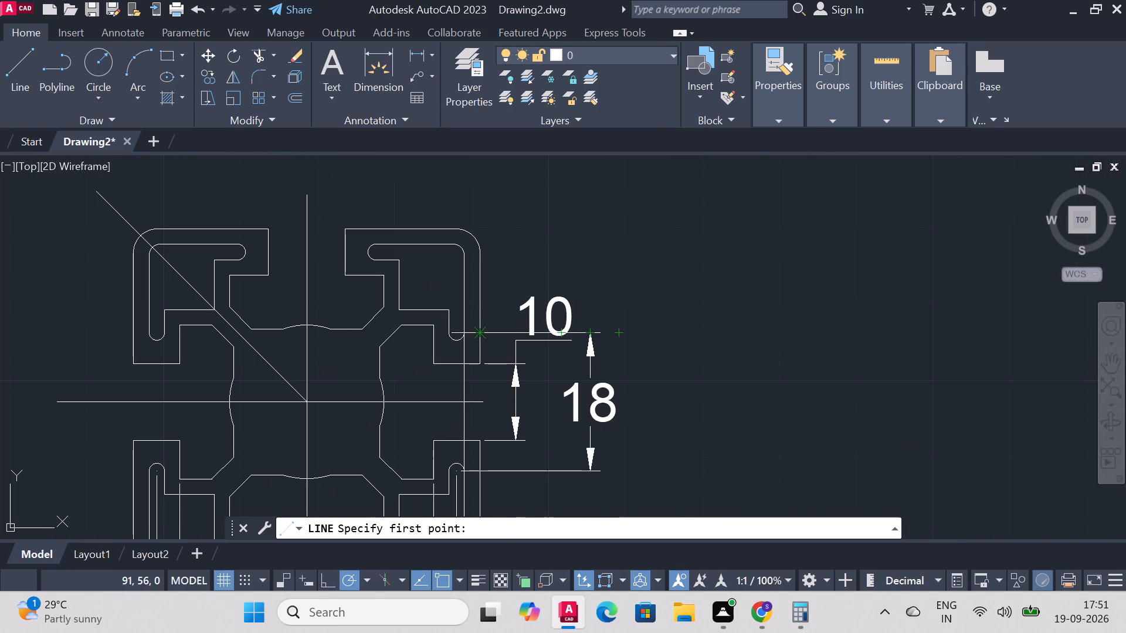
left_click(481, 404)
type("10.05")
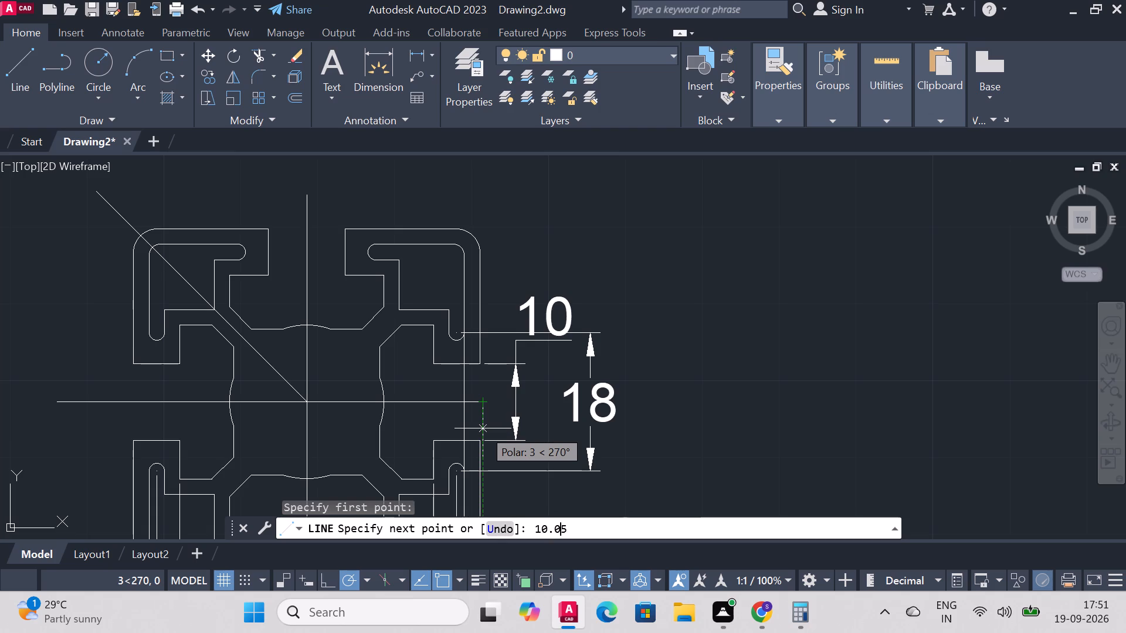
key("Return")
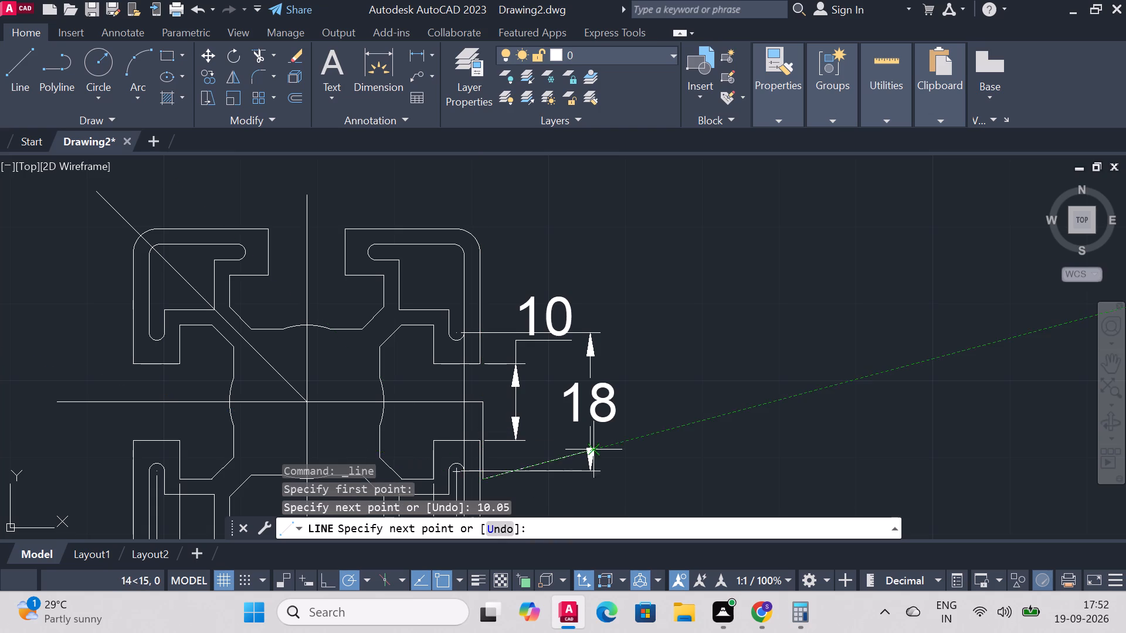
Continue the construction line horizontally from its lower end back to the lower-right bracket's outer edge and finish it.
scroll(603, 438, "down", 3)
scroll(596, 450, "up", 4)
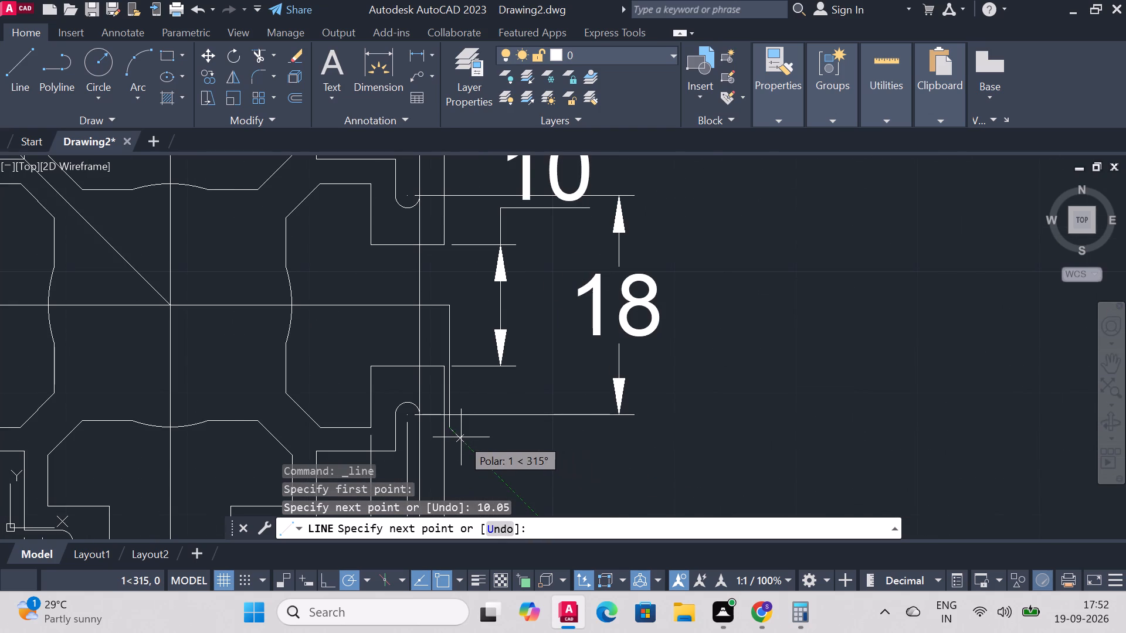
scroll(459, 437, "up", 2)
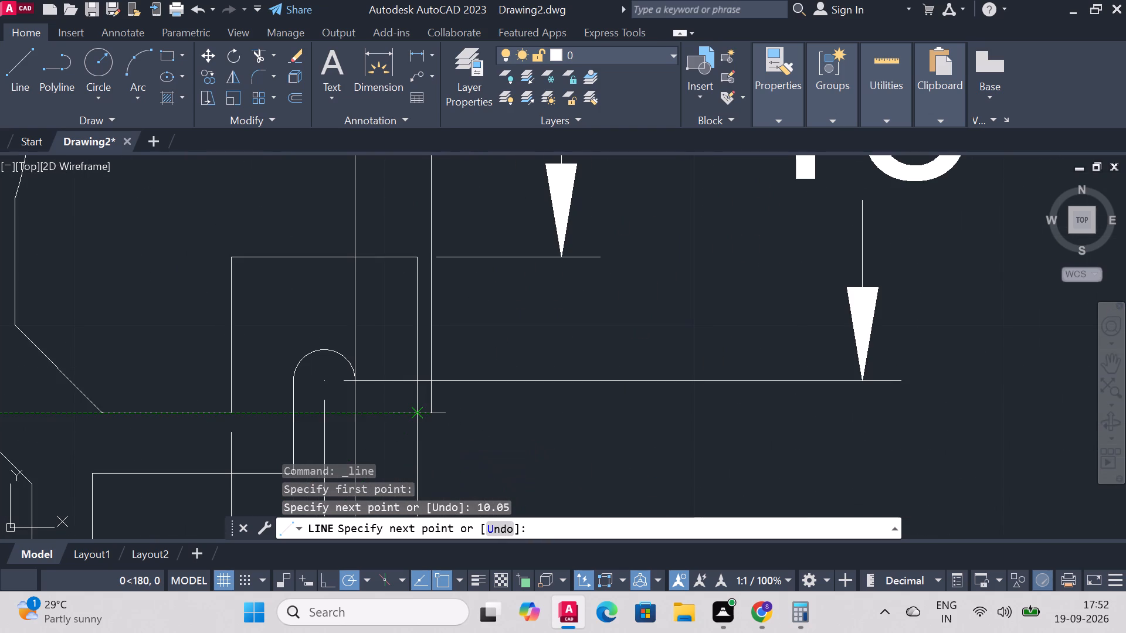
left_click(419, 409)
right_click(507, 407)
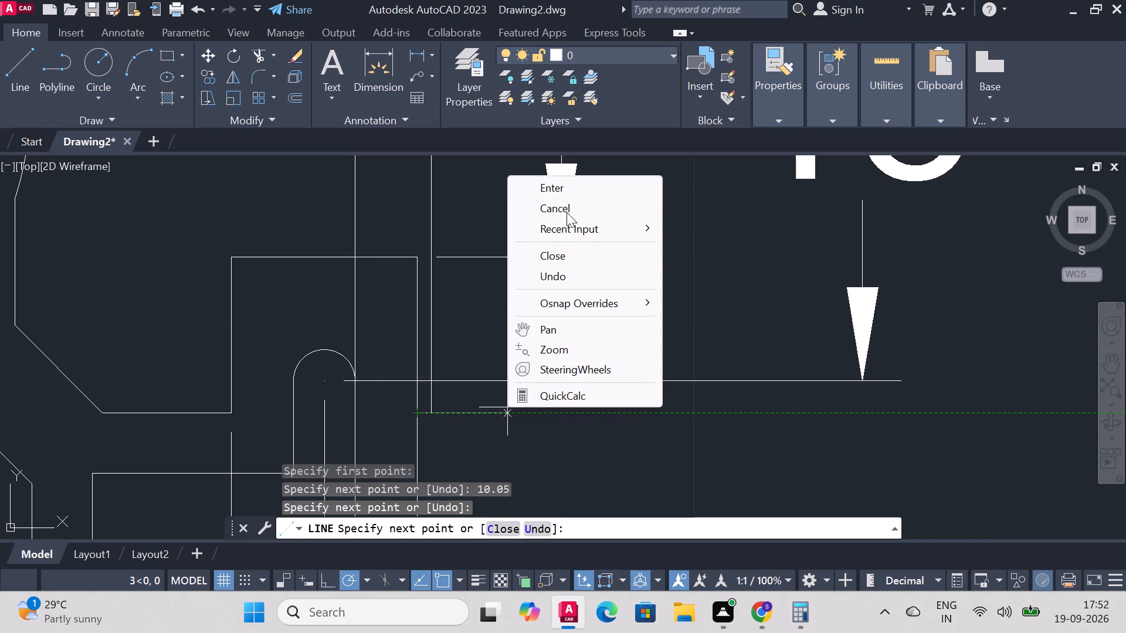
left_click(563, 183)
scroll(589, 260, "down", 5)
scroll(578, 155, "up", 2)
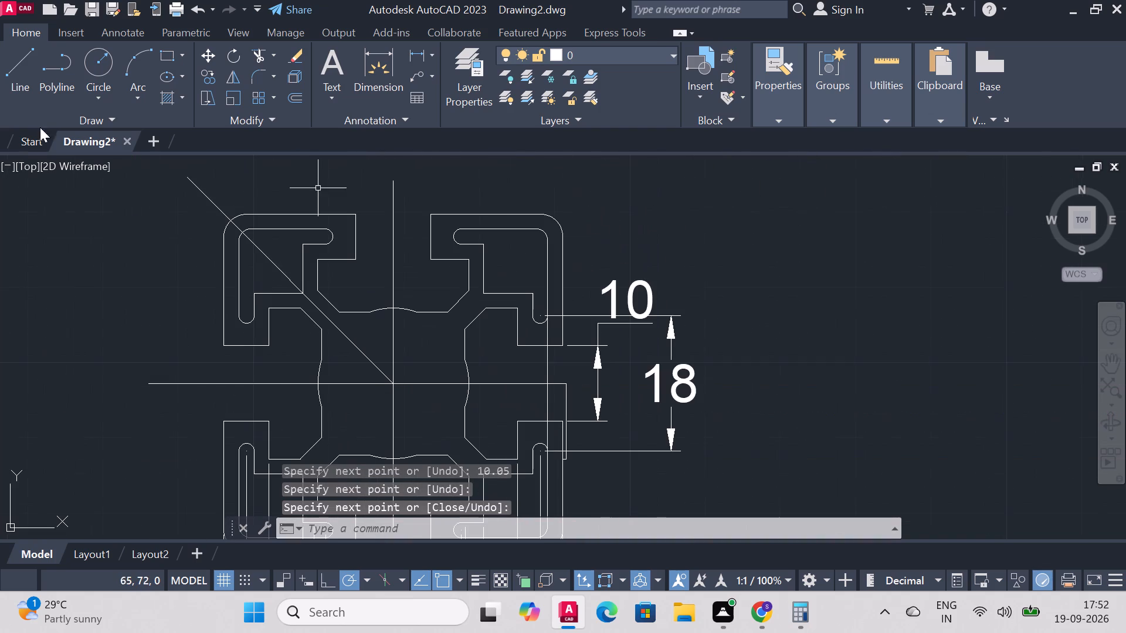
Add a 20.1 vertical dimension measured upward from the construction line's lower end beside the lower-right bracket, placed outside the 18 dimension.
left_click(370, 66)
scroll(745, 342, "down", 3)
scroll(729, 418, "up", 3)
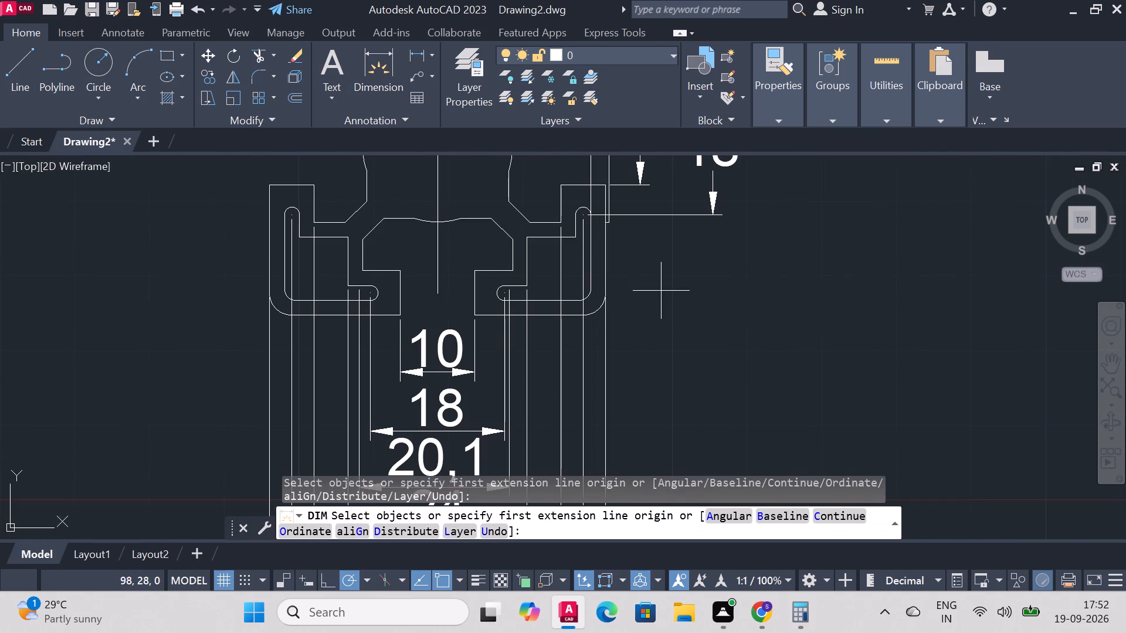
scroll(649, 251, "down", 4)
scroll(673, 223, "up", 3)
scroll(576, 301, "up", 2)
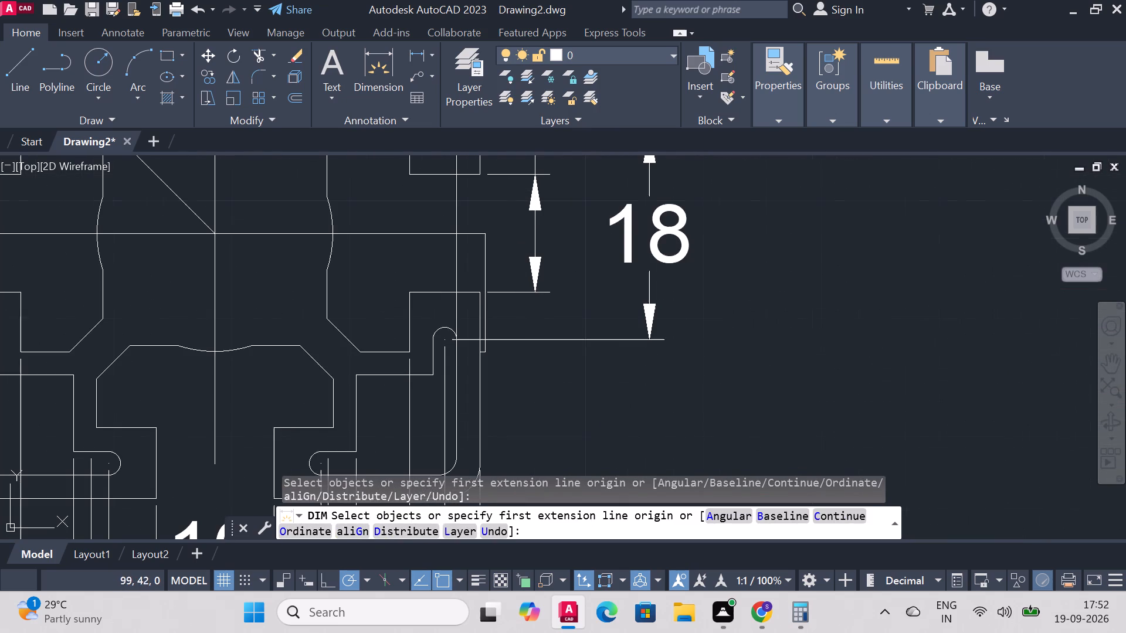
left_click(489, 348)
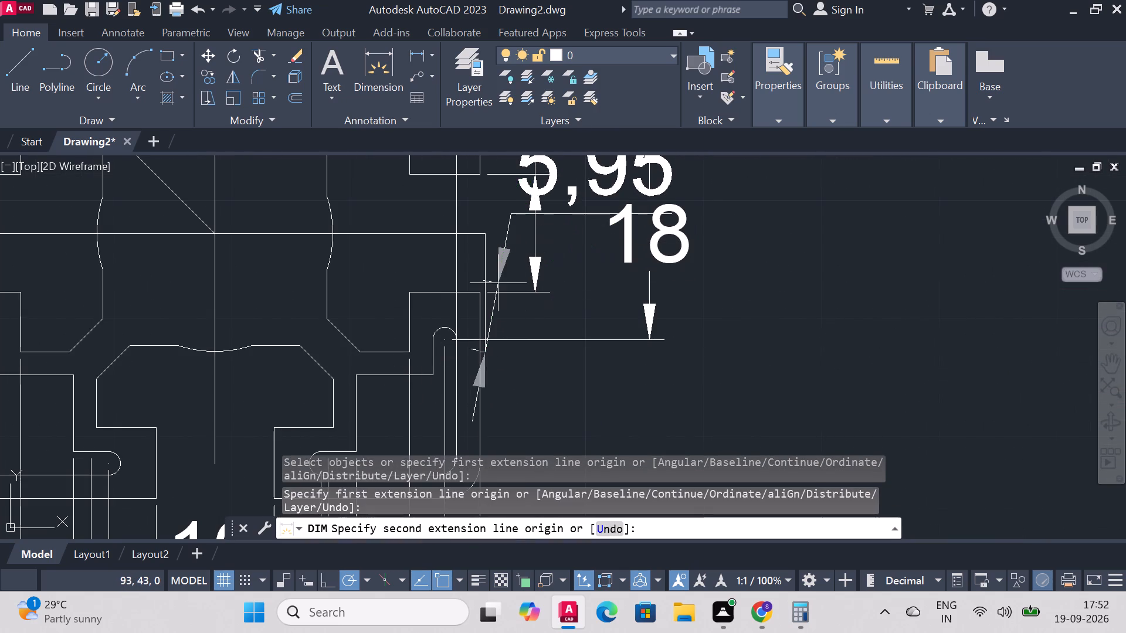
scroll(484, 249, "down", 5)
scroll(481, 221, "up", 4)
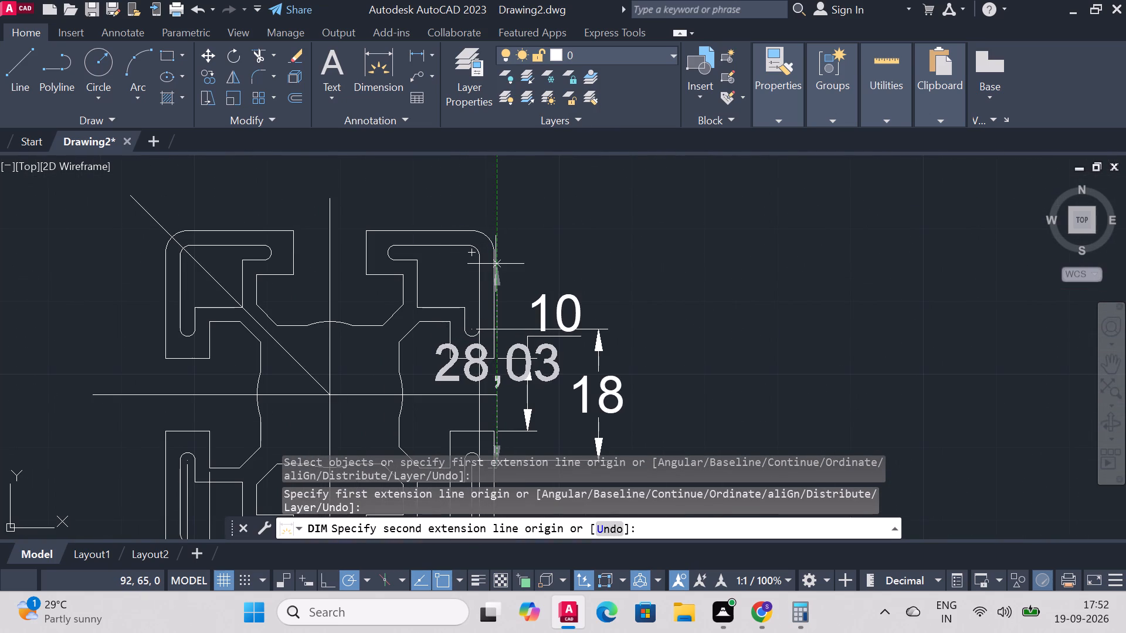
type("20.1")
key("Return")
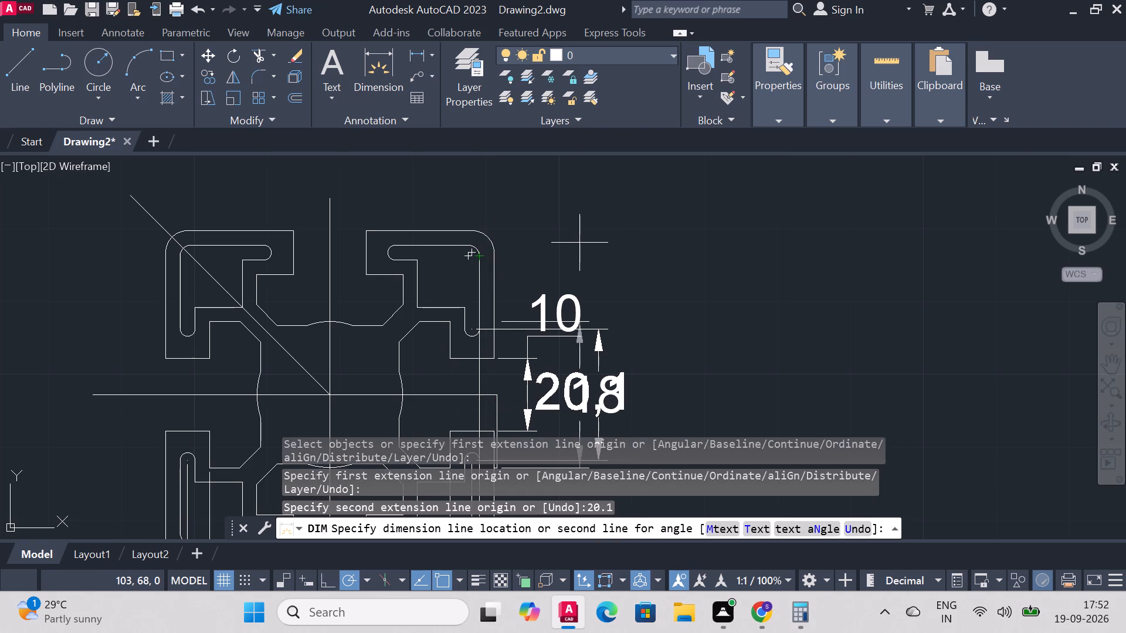
scroll(579, 243, "down", 2)
scroll(610, 256, "up", 3)
scroll(611, 256, "down", 2)
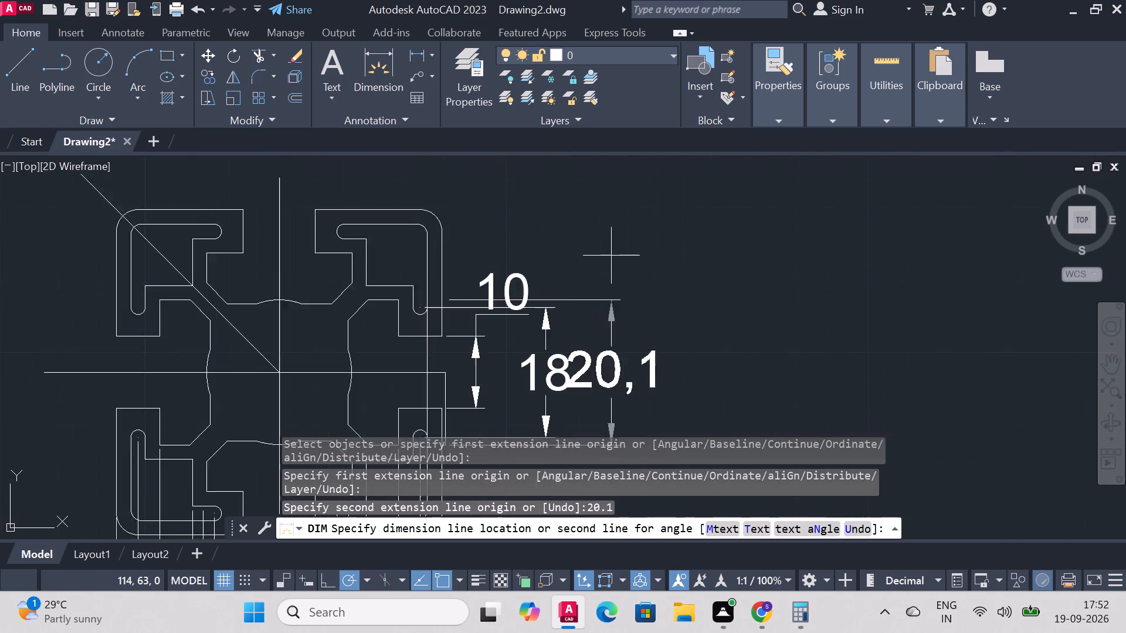
scroll(611, 256, "down", 1)
scroll(613, 257, "up", 3)
scroll(601, 250, "down", 4)
scroll(604, 260, "up", 4)
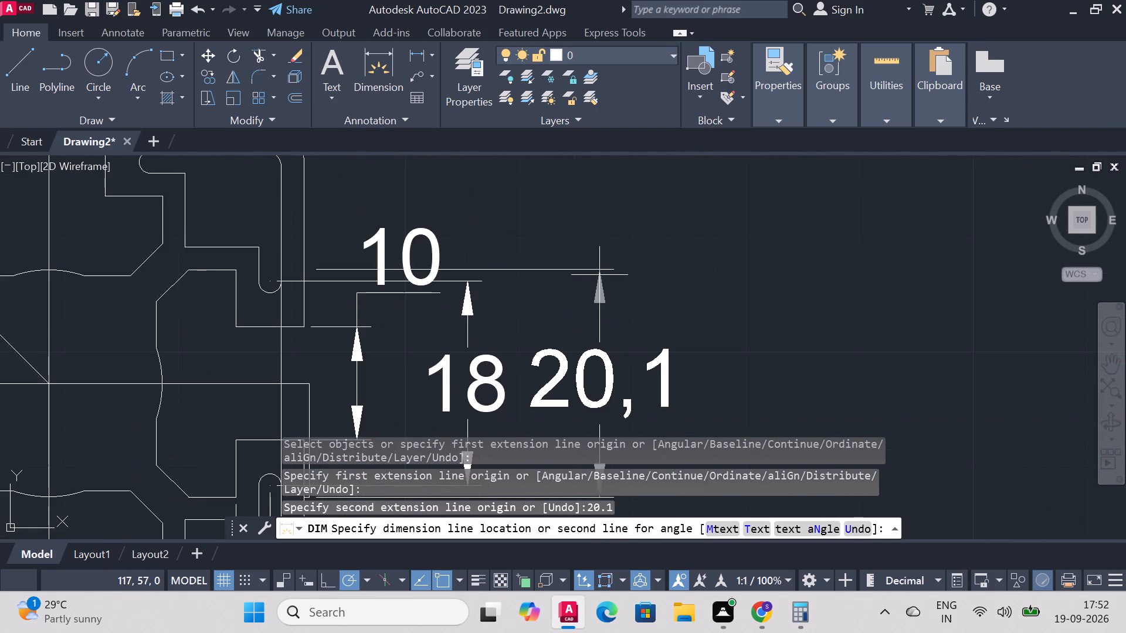
left_click(592, 283)
scroll(680, 277, "down", 2)
scroll(680, 314, "up", 2)
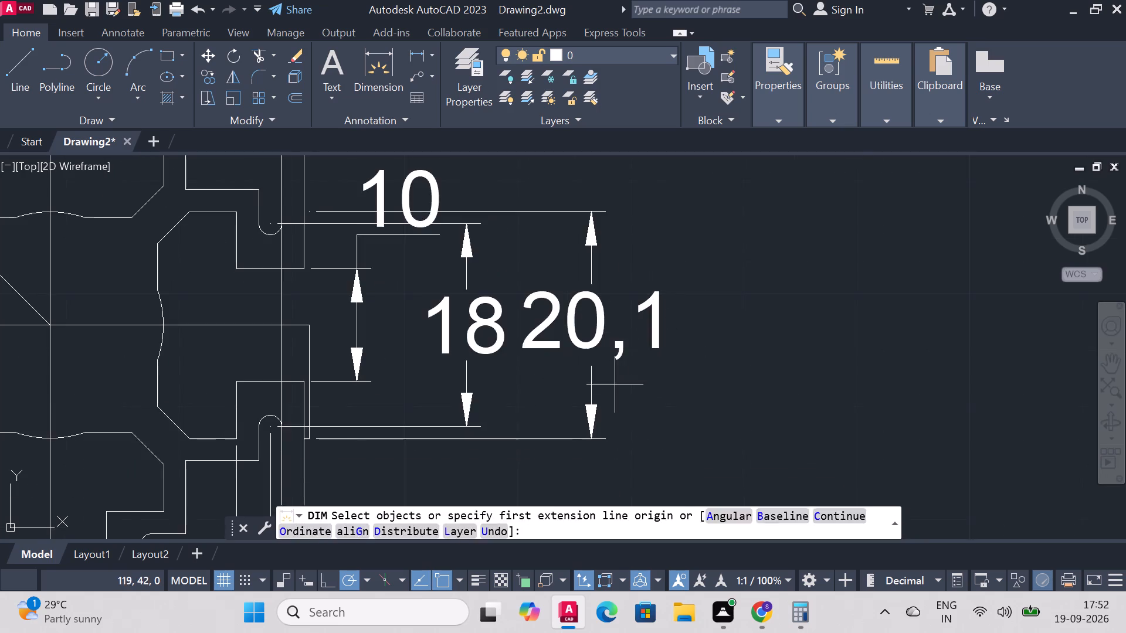
scroll(653, 335, "down", 5)
scroll(630, 373, "up", 3)
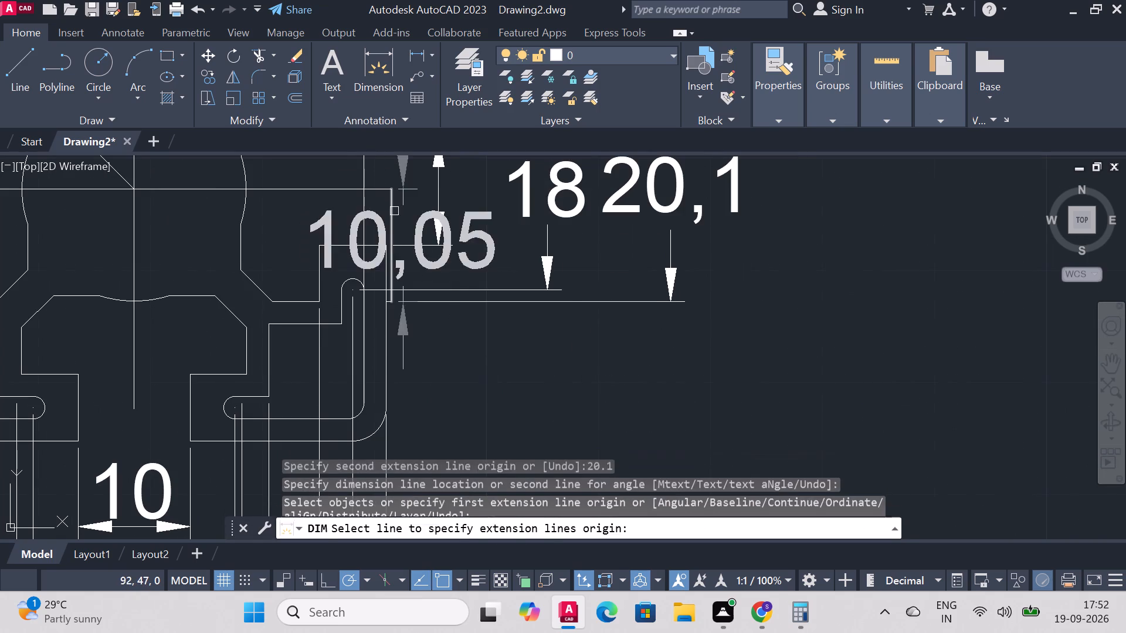
right_click(956, 260)
left_click(988, 244)
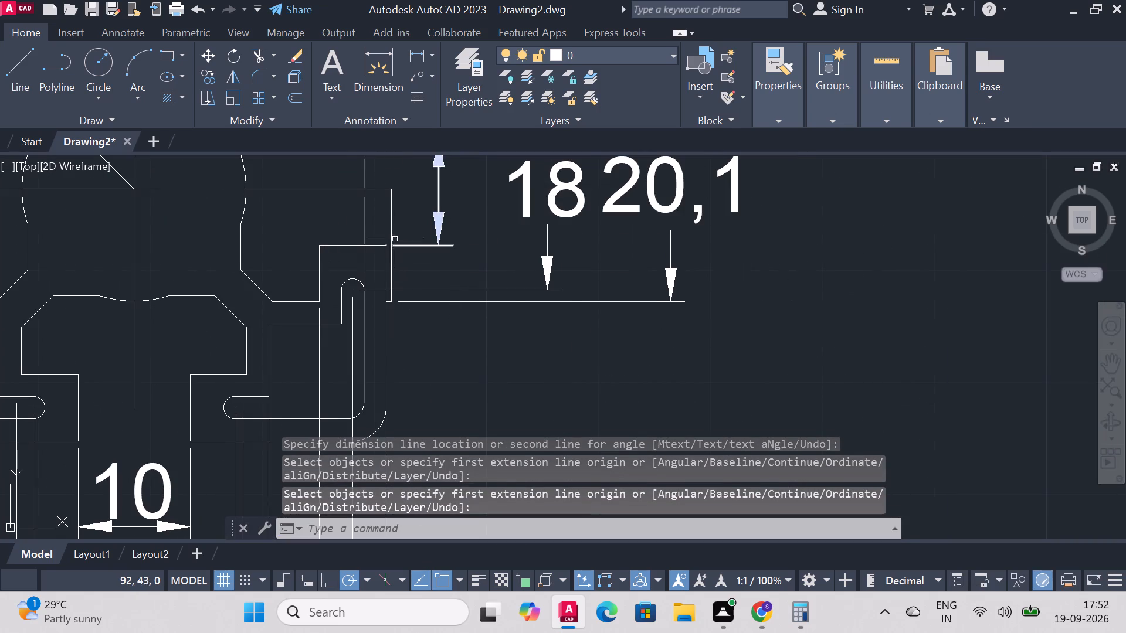
Erase the vertical construction line and its short horizontal stub beside the lower-right bracket.
left_click(392, 221)
key("Delete")
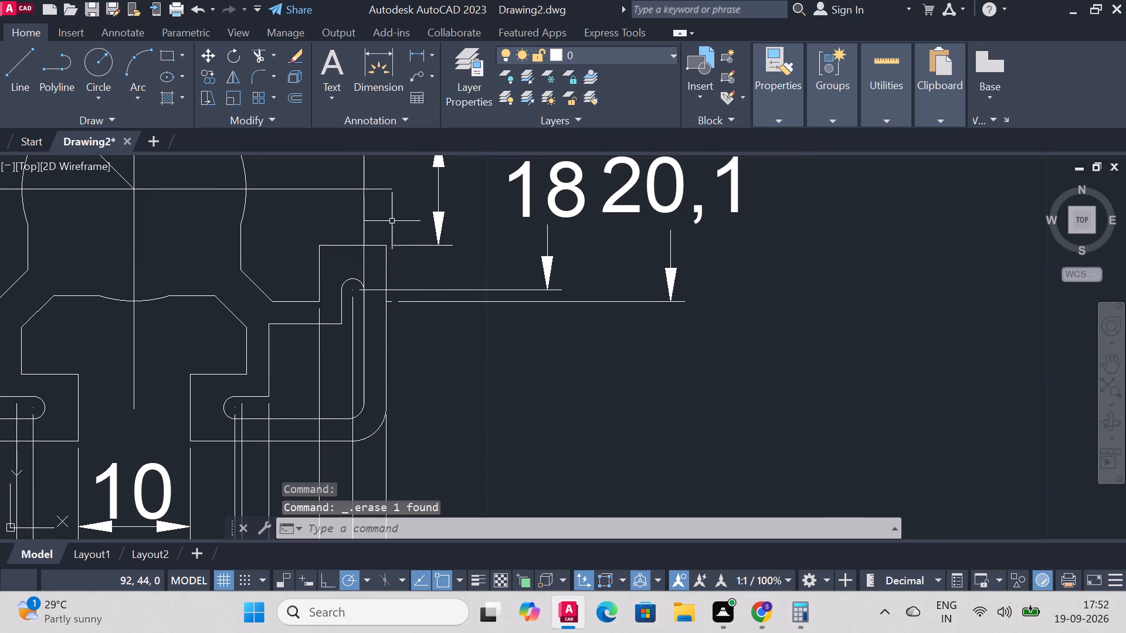
scroll(425, 331, "up", 2)
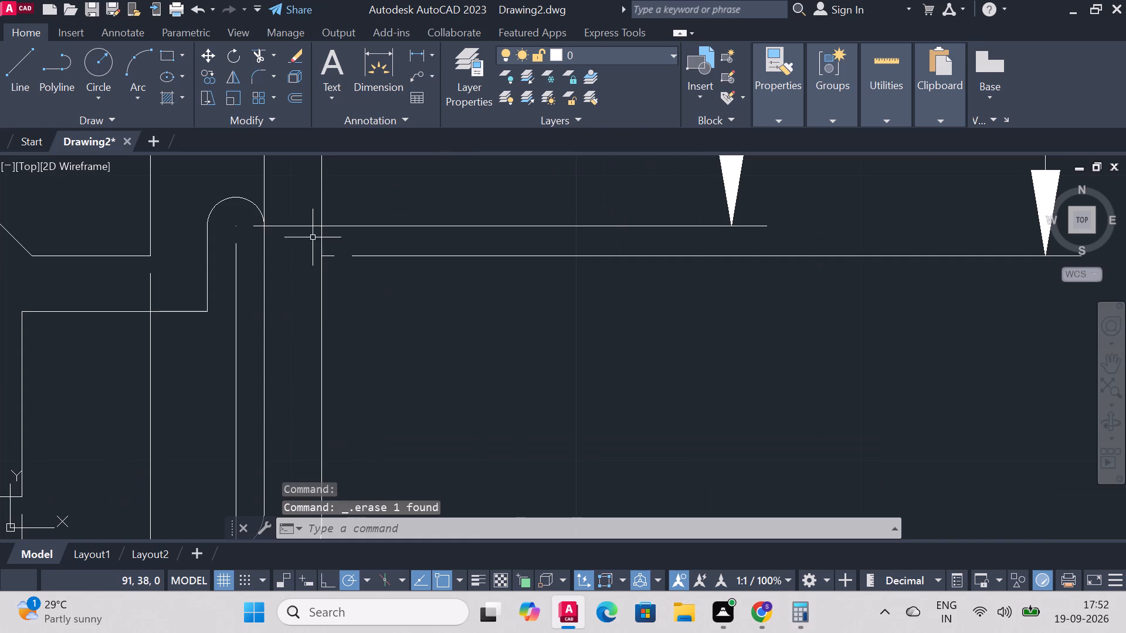
left_click(330, 257)
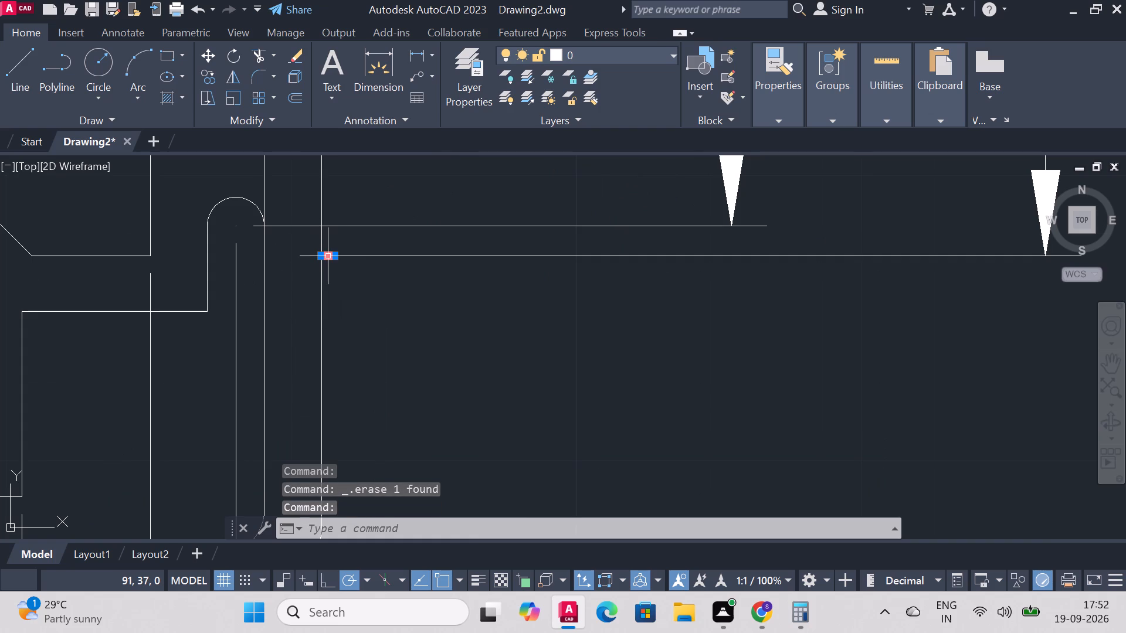
key("Delete")
scroll(703, 393, "down", 5)
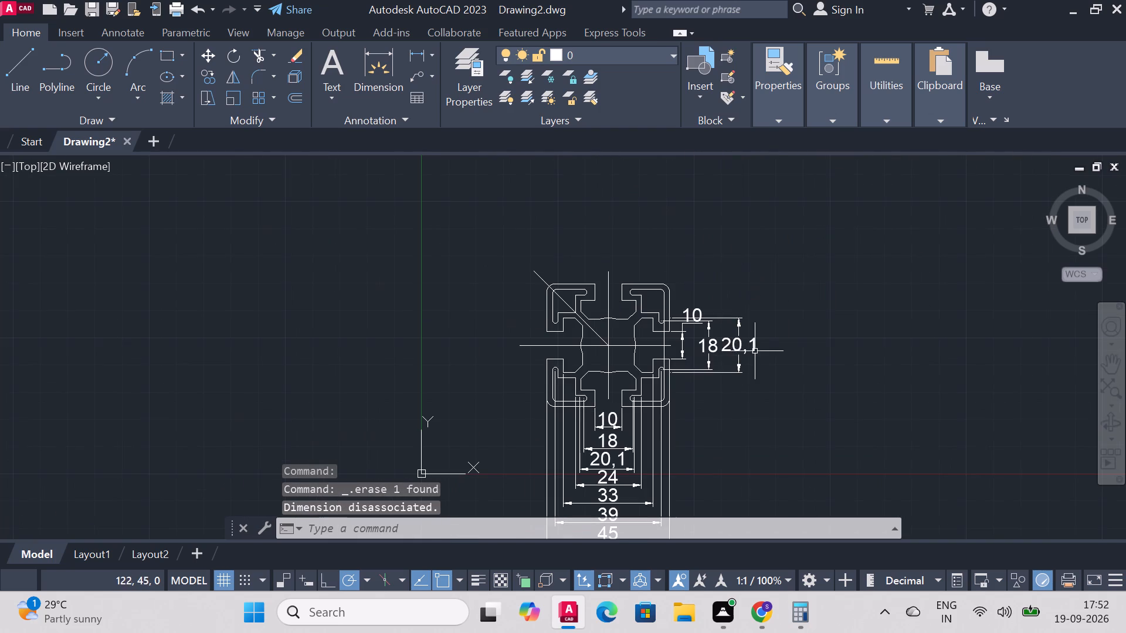
scroll(782, 348, "up", 1)
right_click(908, 277)
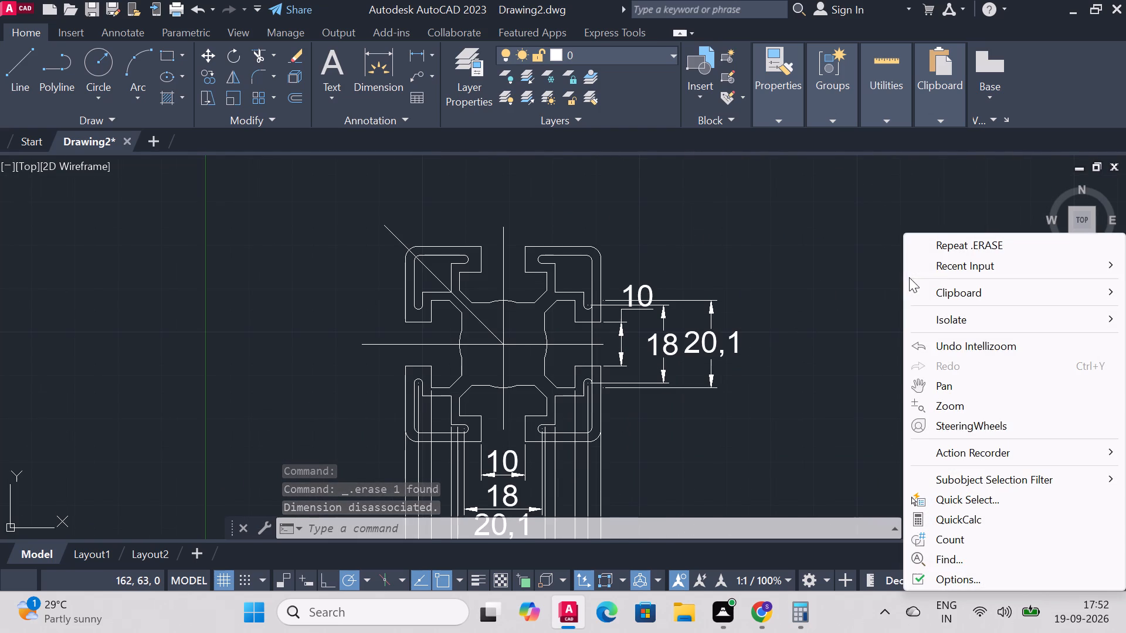
key("Escape")
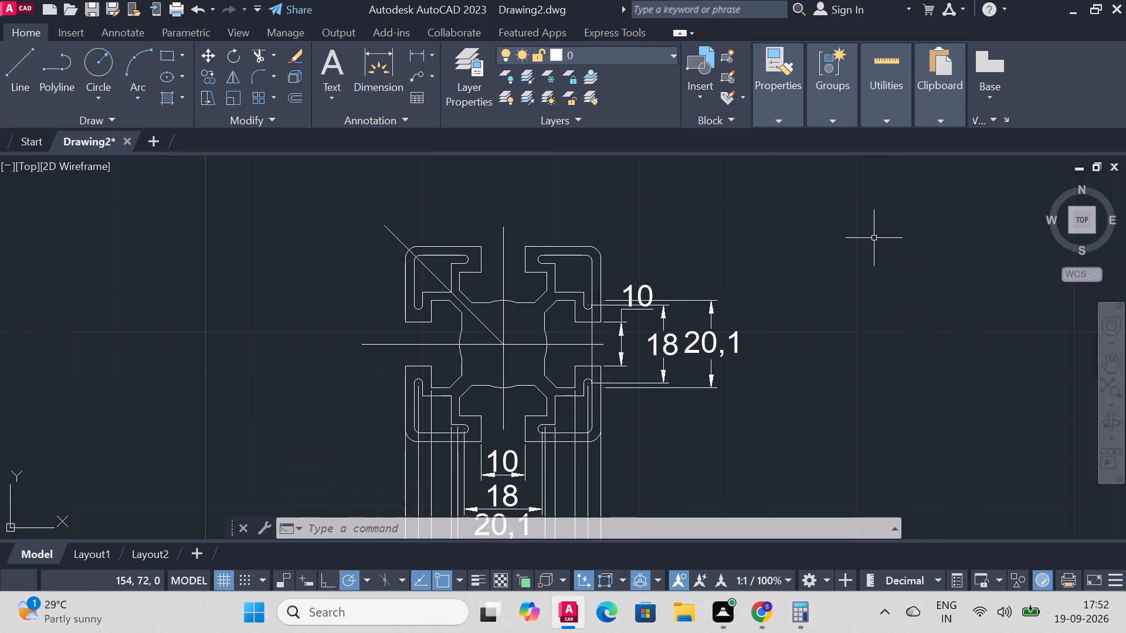
Add the 24 vertical dimension between the inner shoulder corners of the two right brackets, placed outside the 20.1 dimension.
left_click(372, 59)
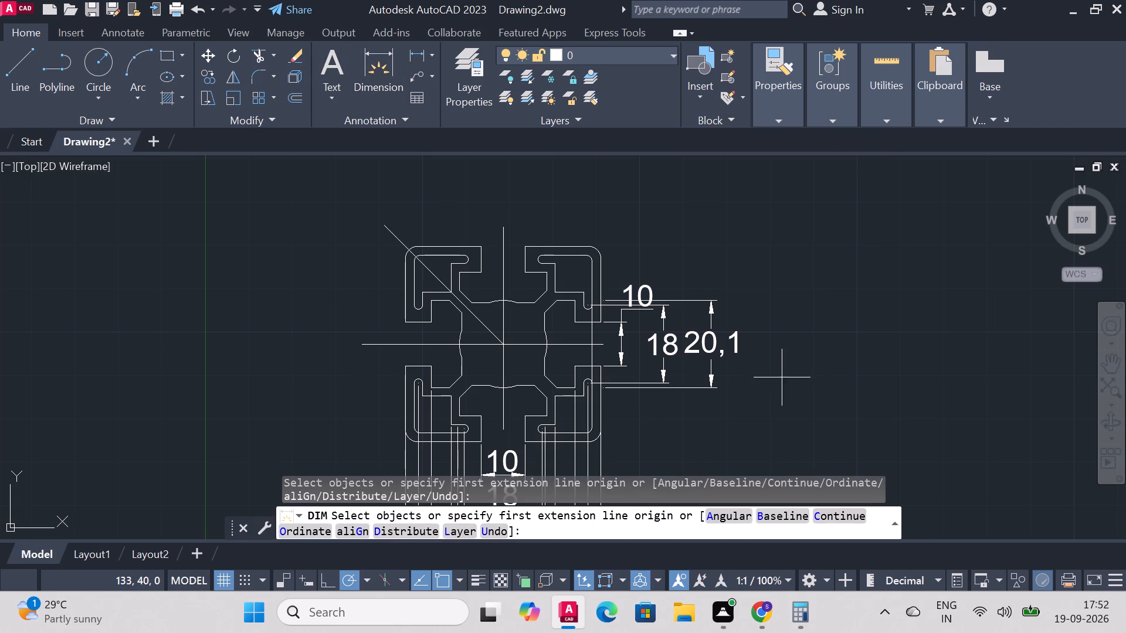
scroll(653, 388, "down", 1)
scroll(646, 388, "up", 2)
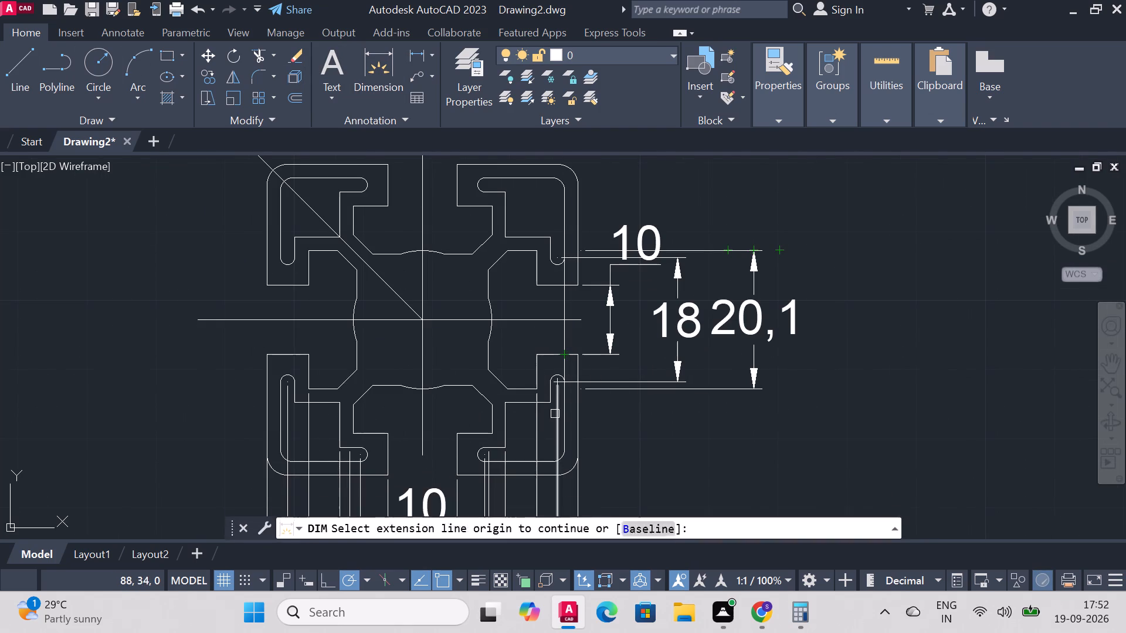
scroll(578, 387, "up", 2)
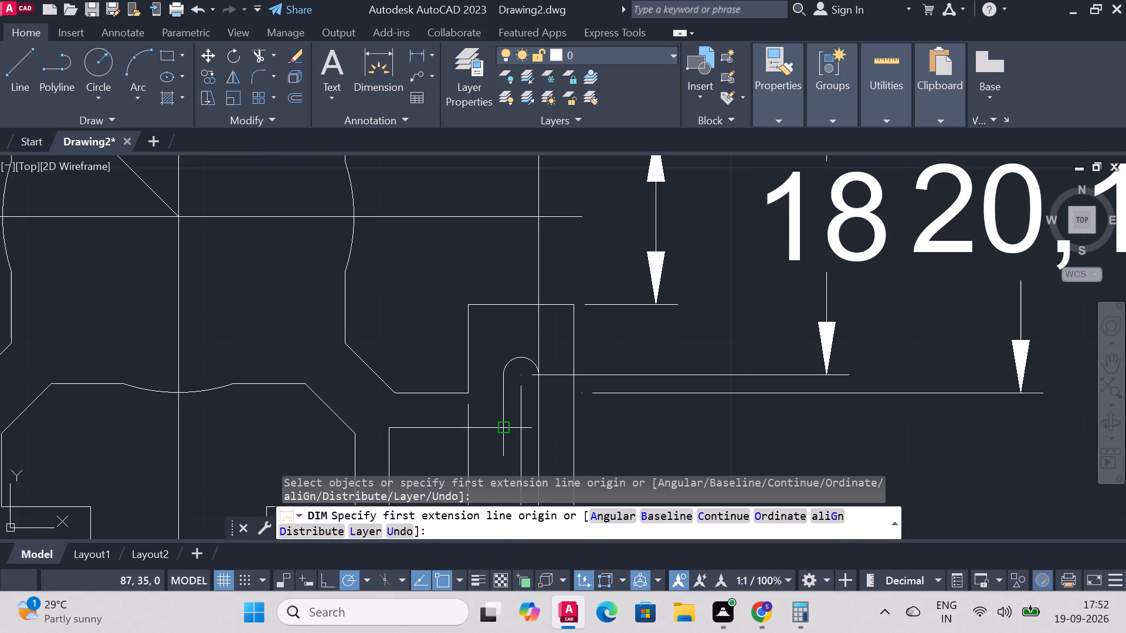
left_click(507, 428)
scroll(510, 318, "down", 3)
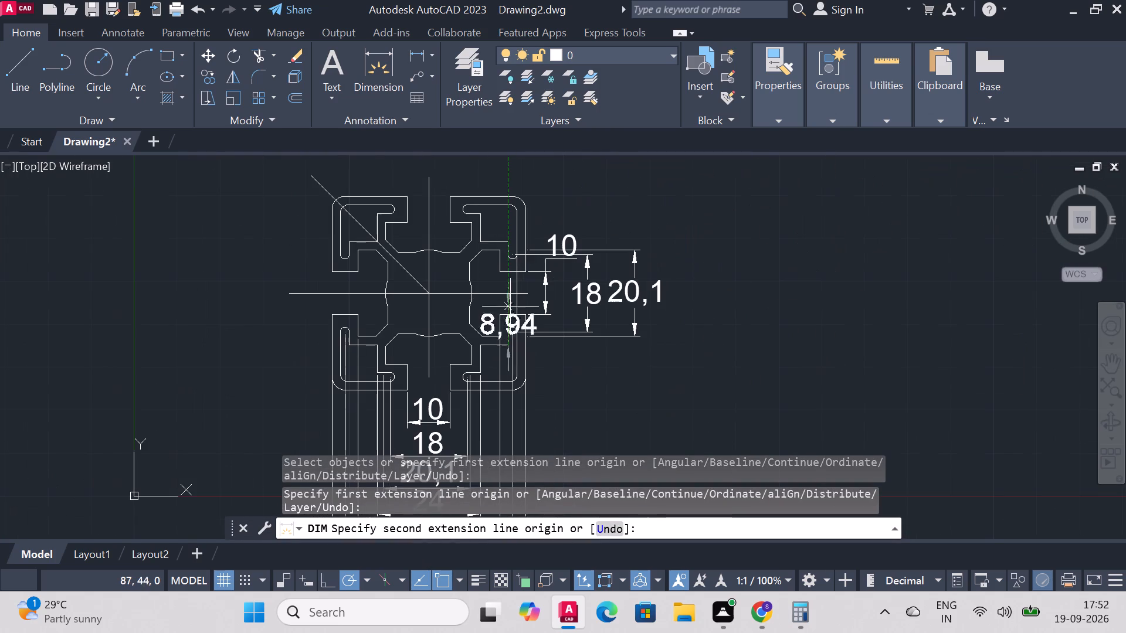
left_click(508, 239)
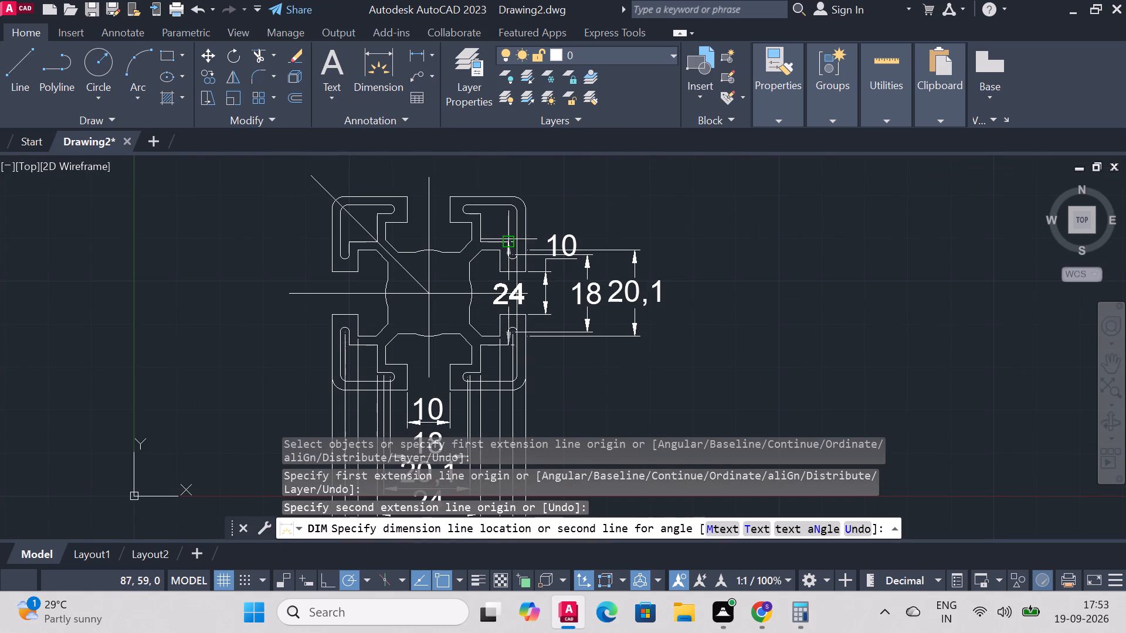
left_click(681, 224)
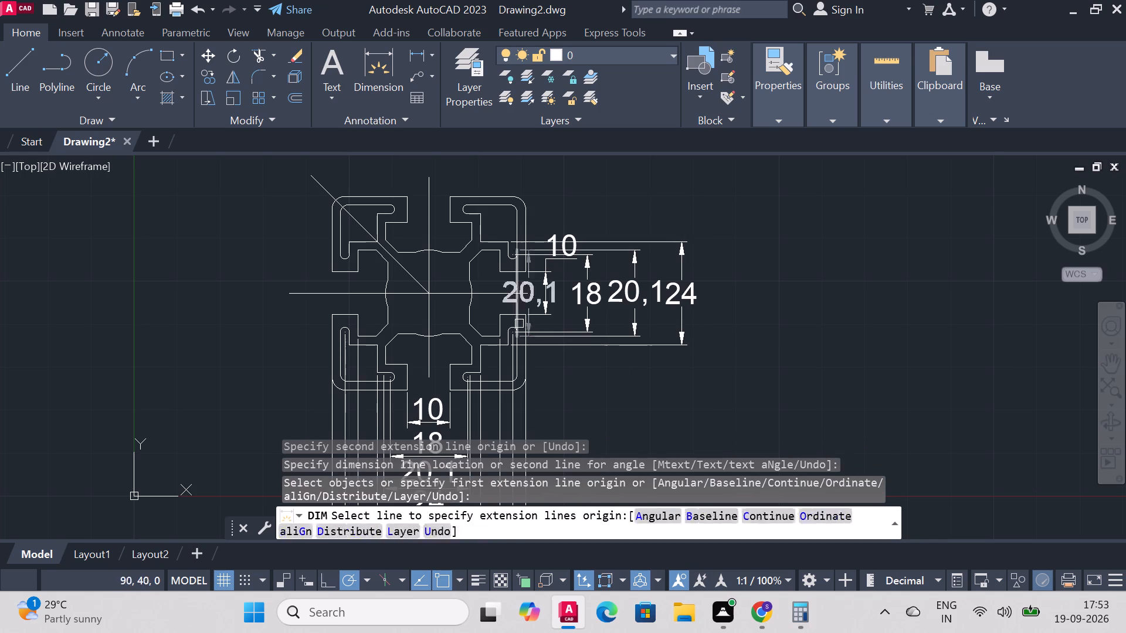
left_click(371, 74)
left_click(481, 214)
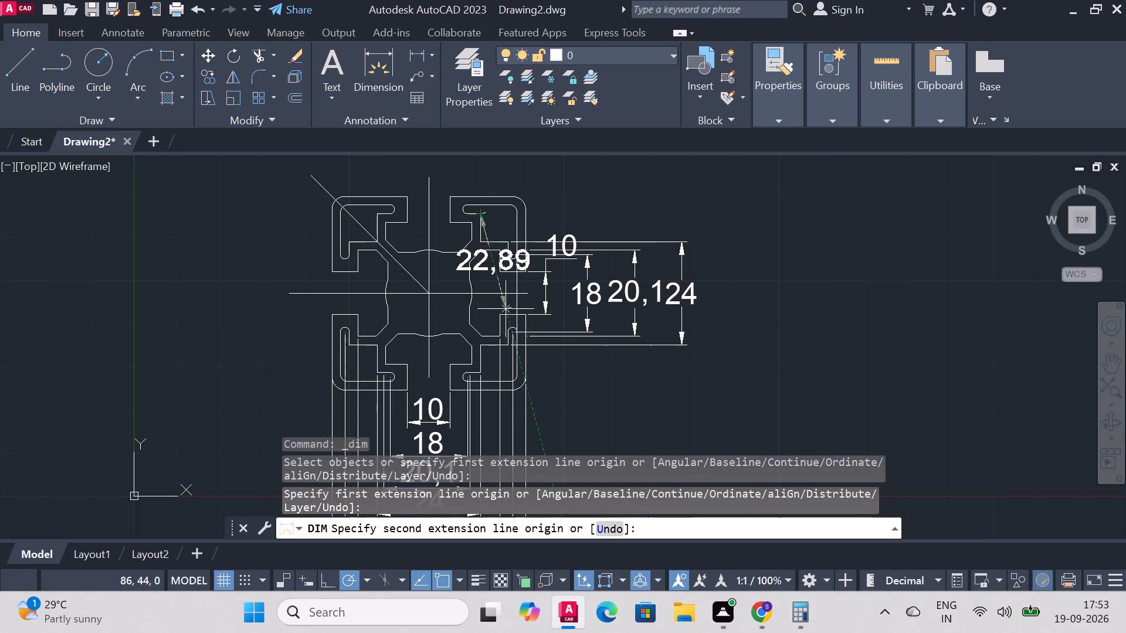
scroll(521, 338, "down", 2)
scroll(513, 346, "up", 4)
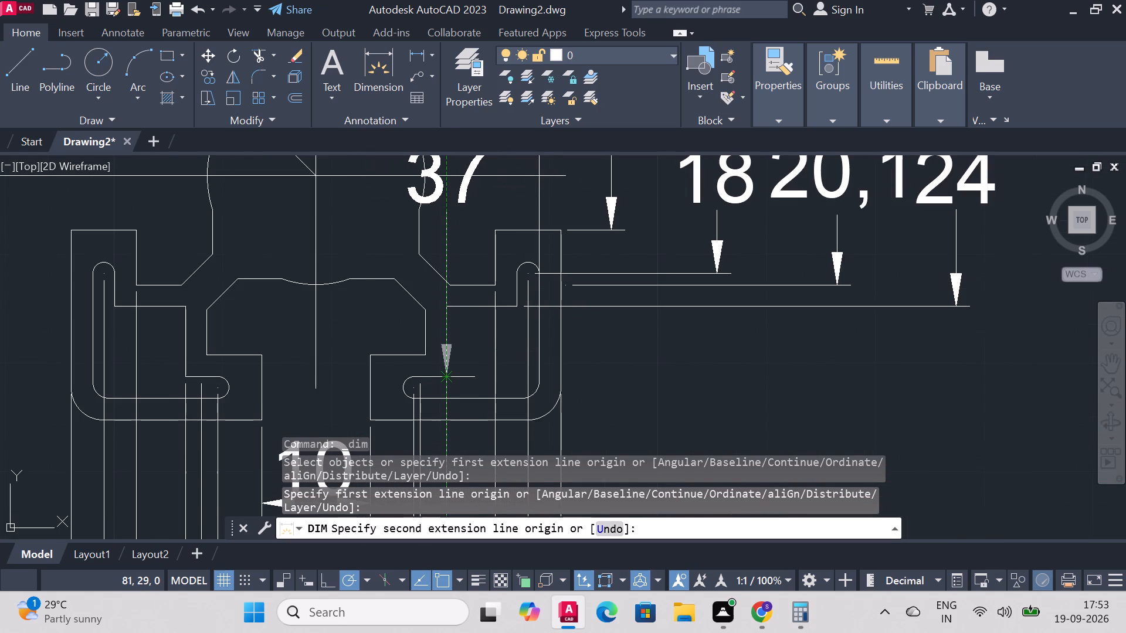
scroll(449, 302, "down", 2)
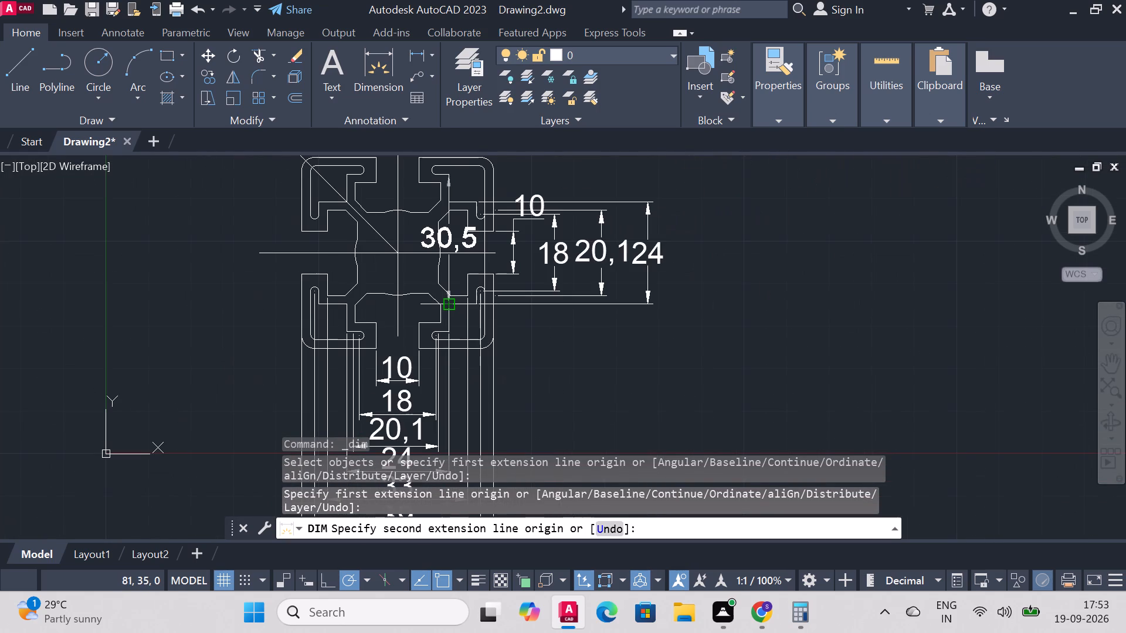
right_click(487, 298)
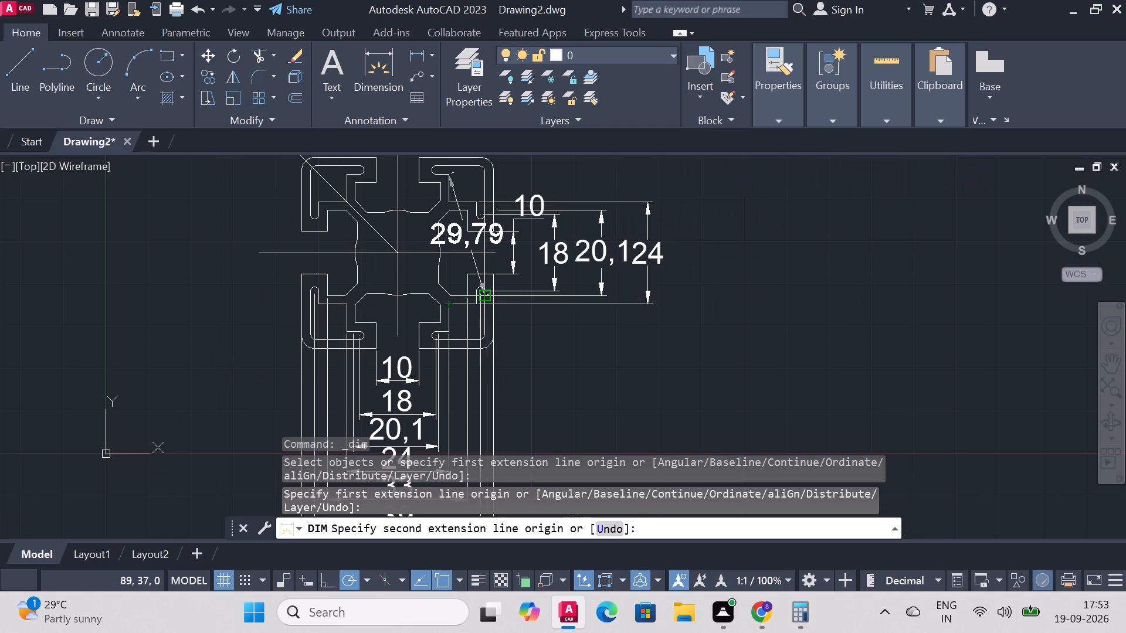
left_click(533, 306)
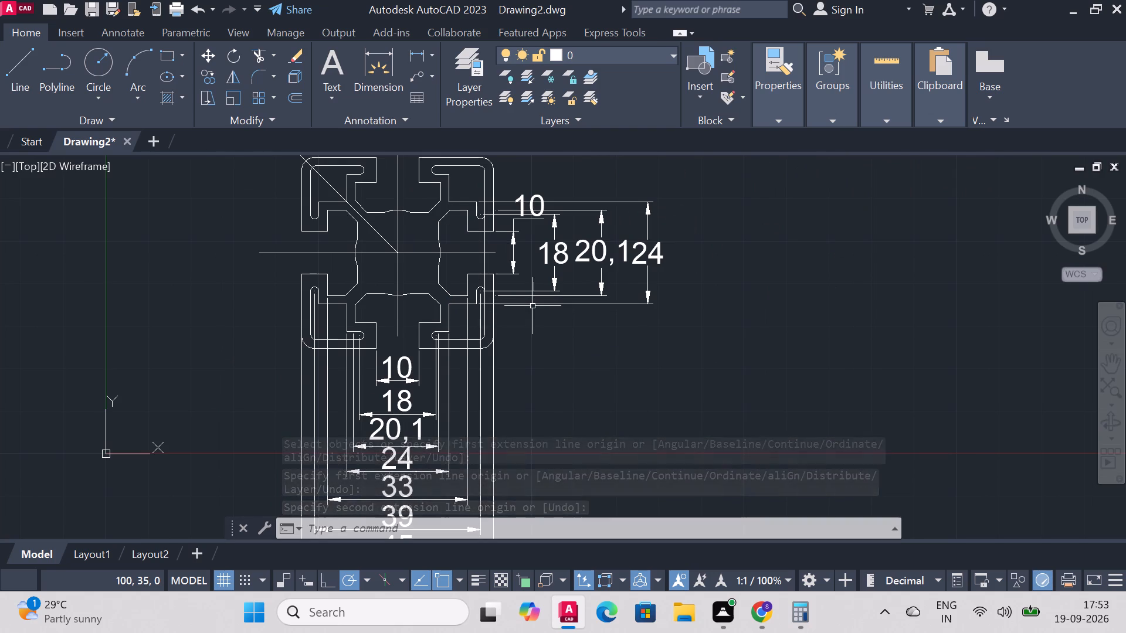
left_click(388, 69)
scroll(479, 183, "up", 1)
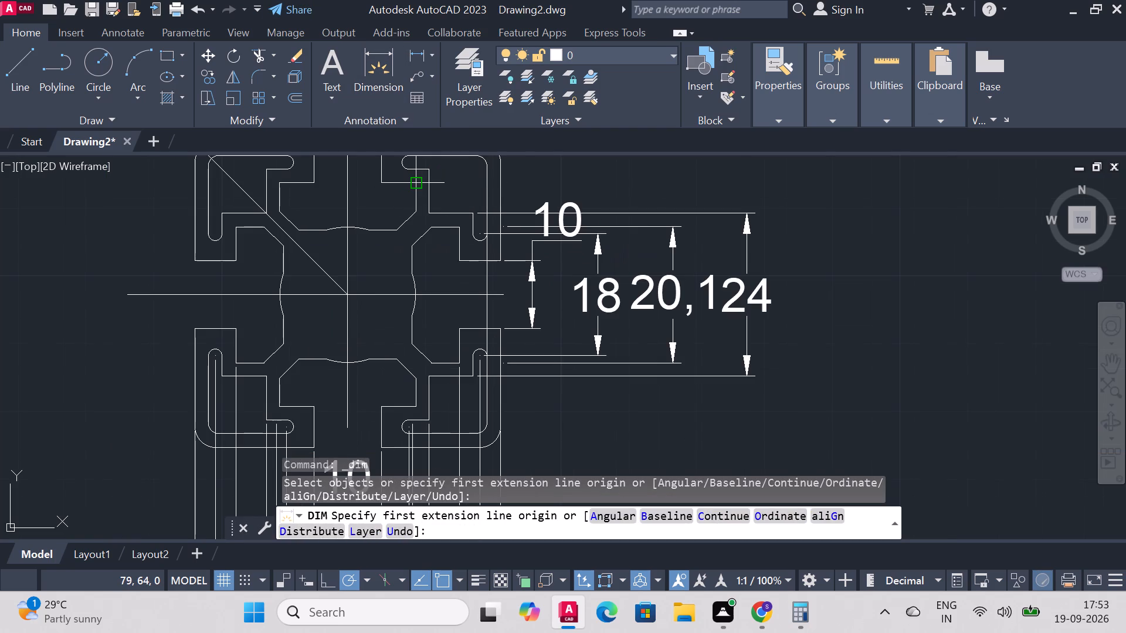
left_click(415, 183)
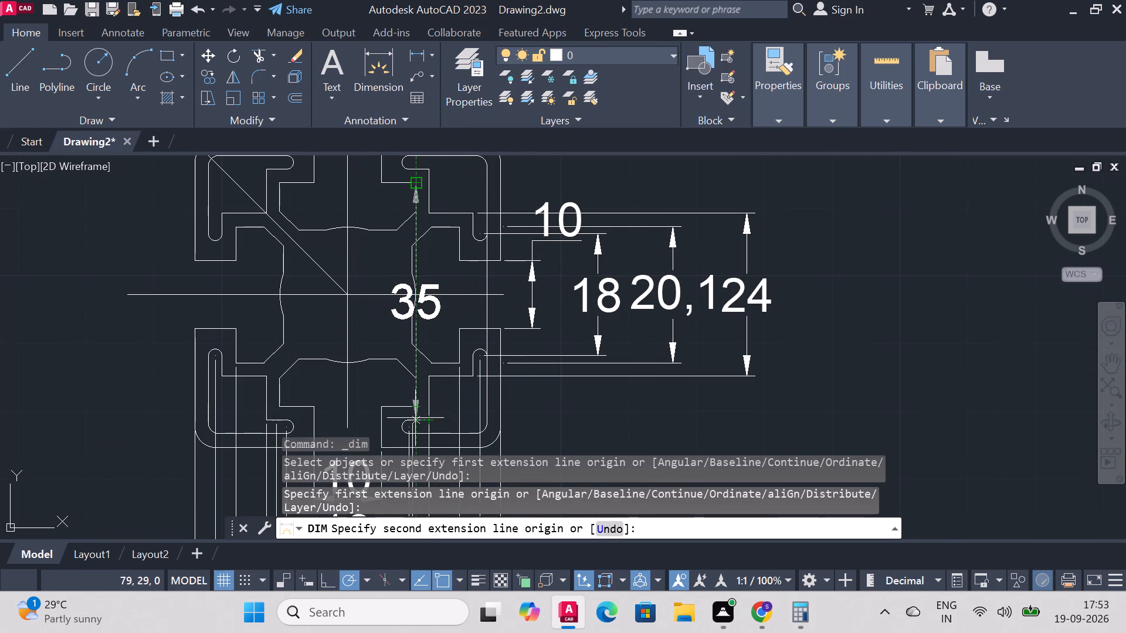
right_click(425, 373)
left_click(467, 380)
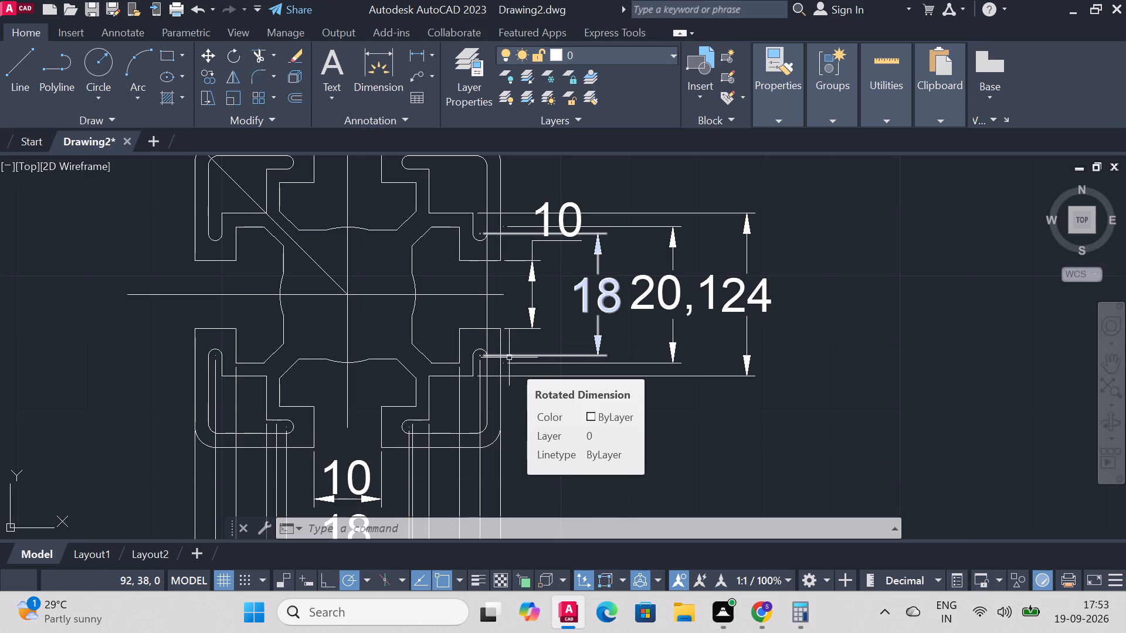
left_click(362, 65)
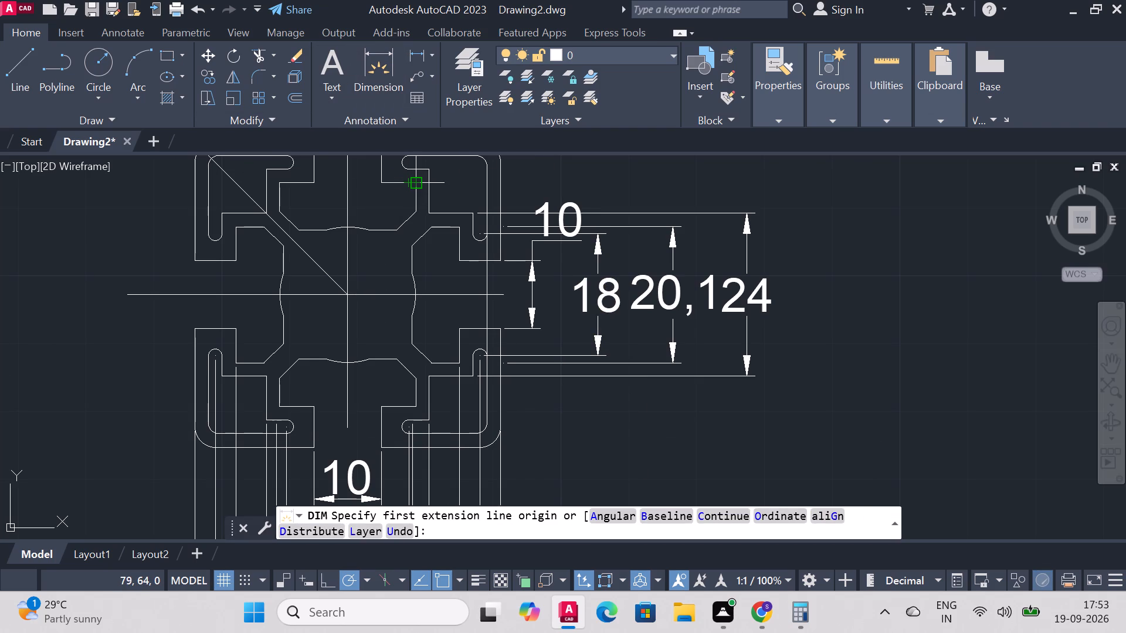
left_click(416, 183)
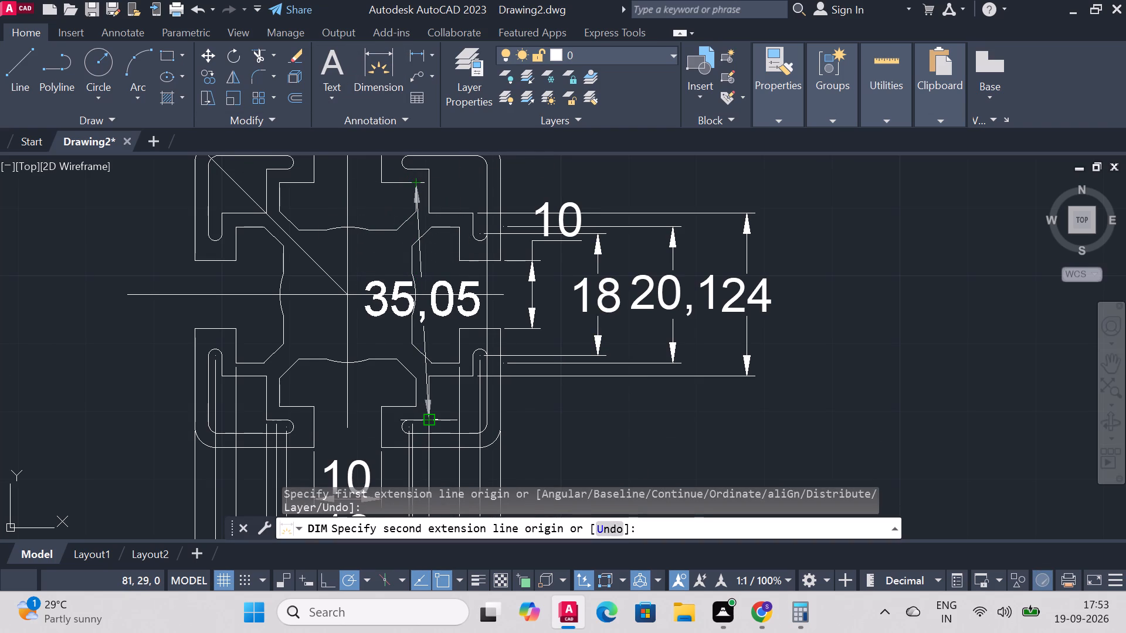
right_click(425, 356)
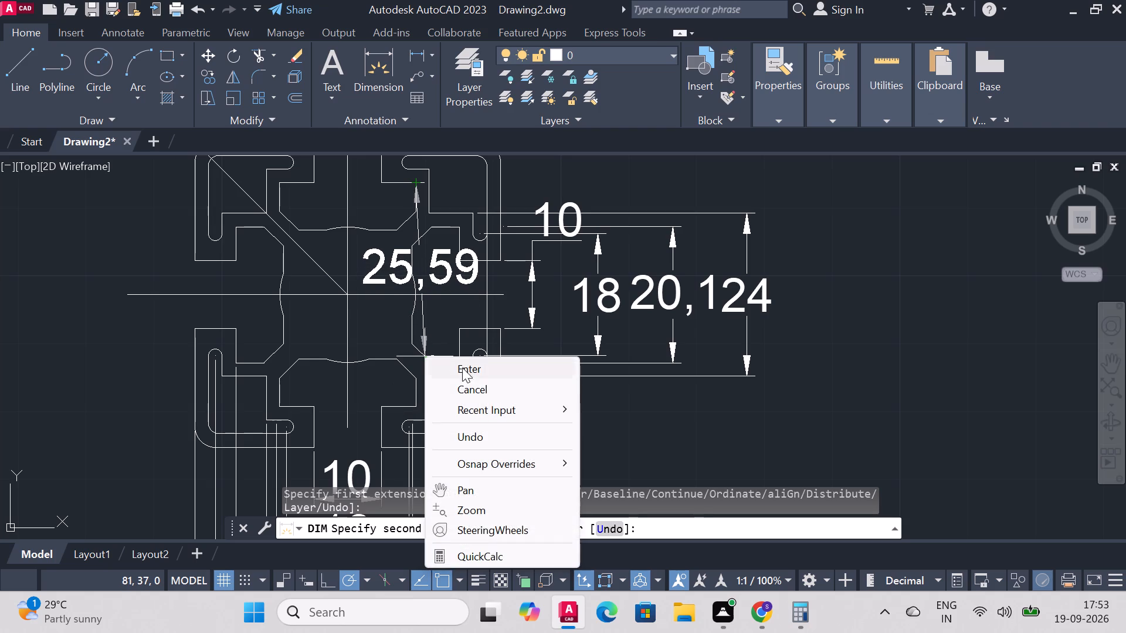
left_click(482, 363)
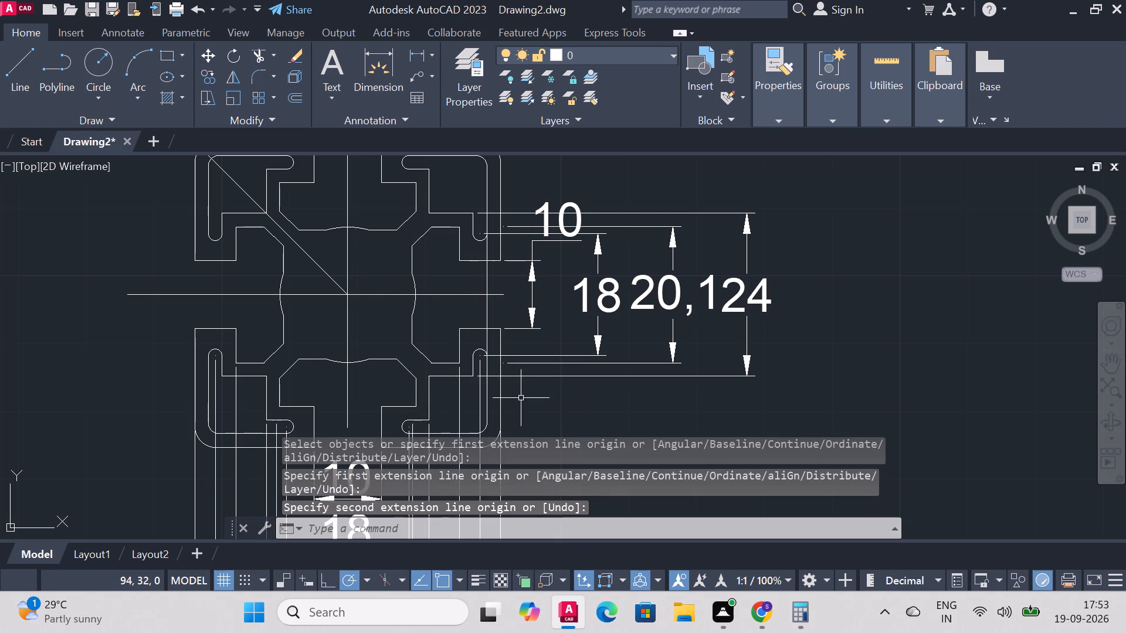
Add the 33 vertical dimension between the inner corners of the two right brackets, placed outside the 24 dimension.
left_click(367, 60)
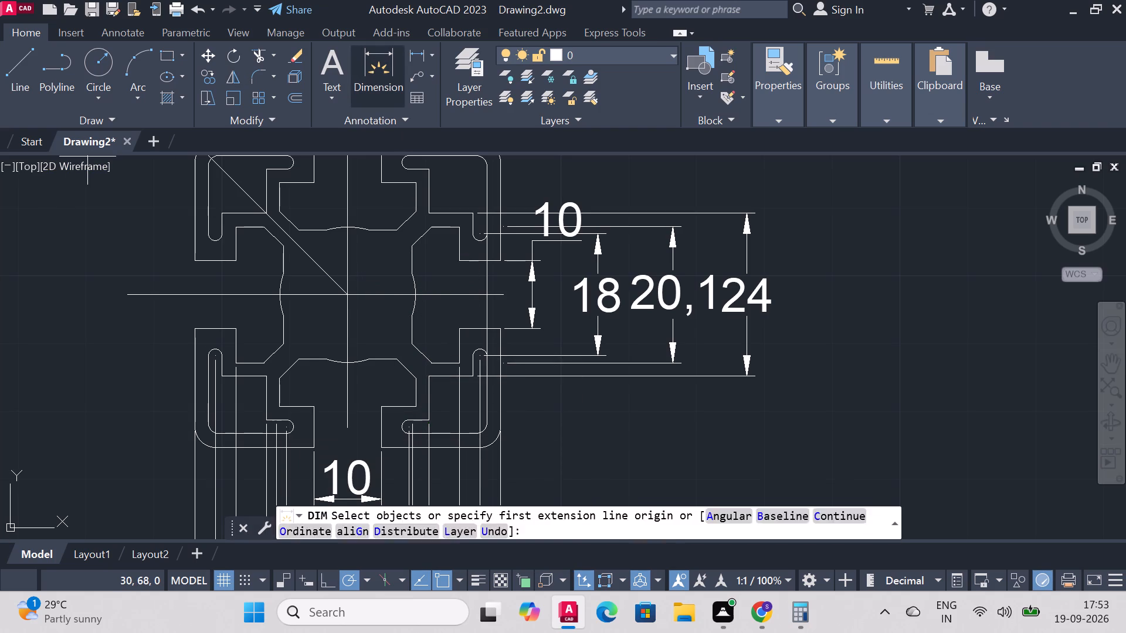
left_click(417, 409)
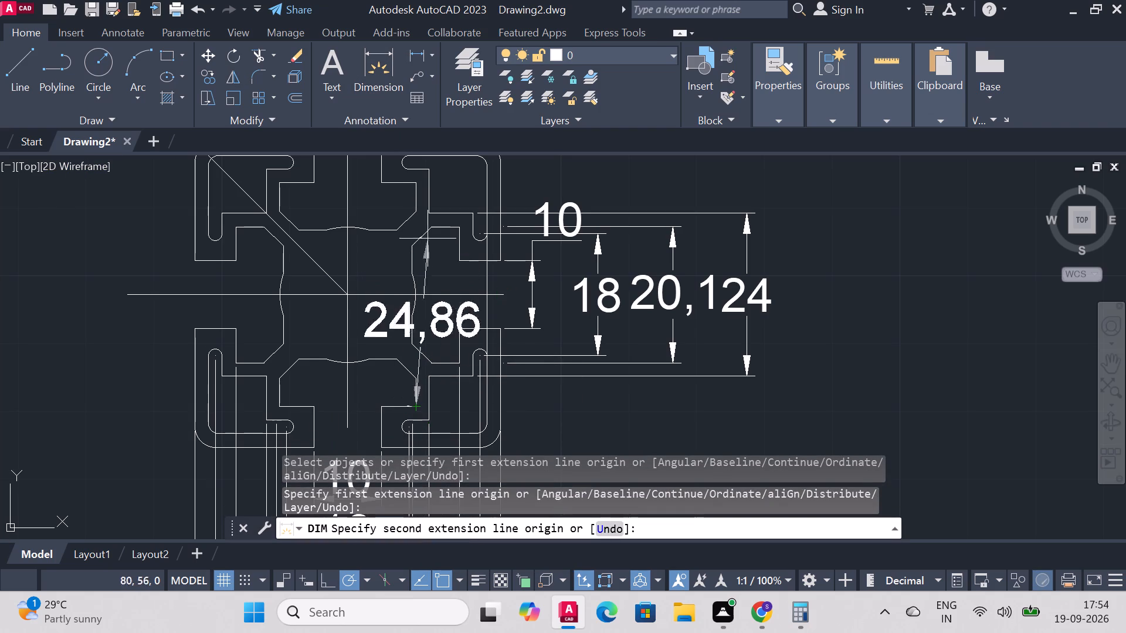
left_click(413, 183)
left_click(805, 190)
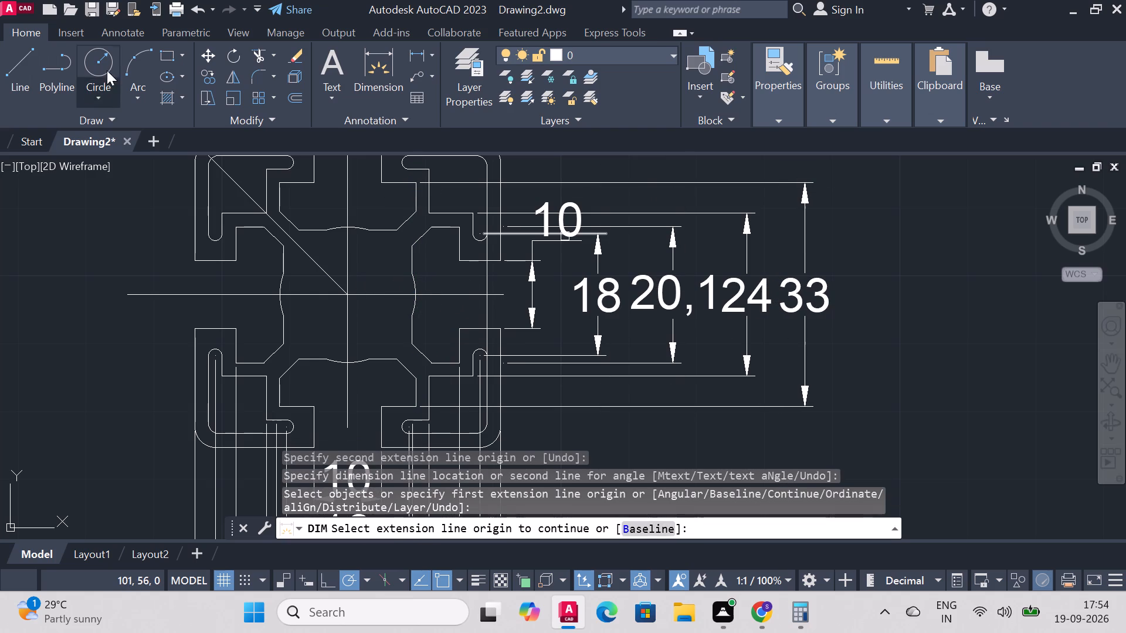
Add the 39 vertical dimension between the rounded inner lip ends of the two right brackets, placed outside the 33 dimension.
left_click(363, 64)
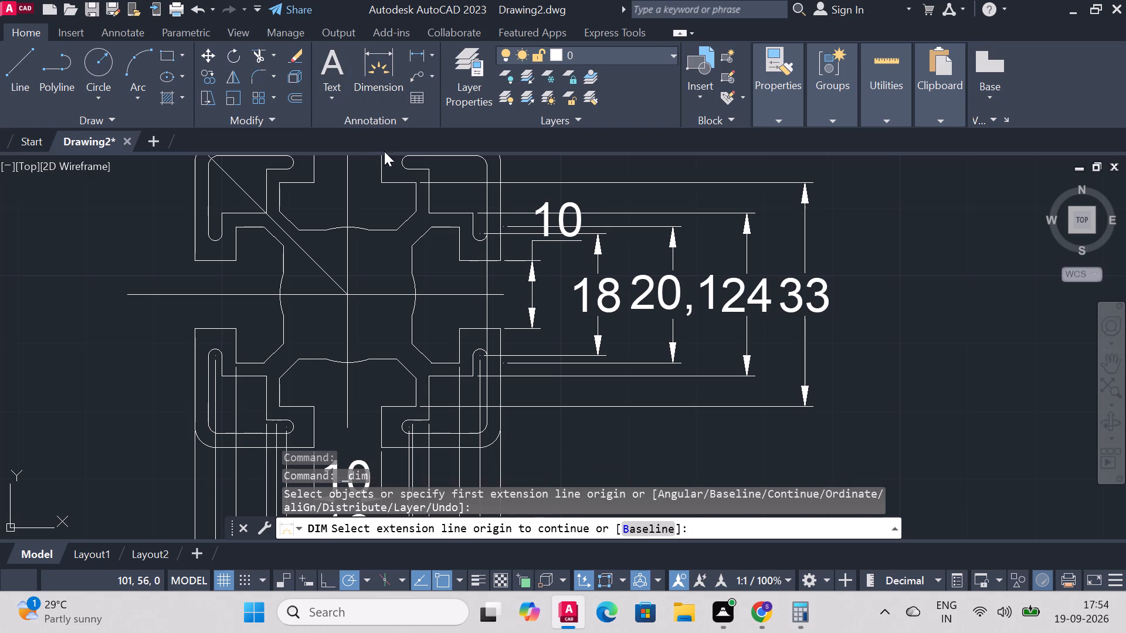
left_click(406, 159)
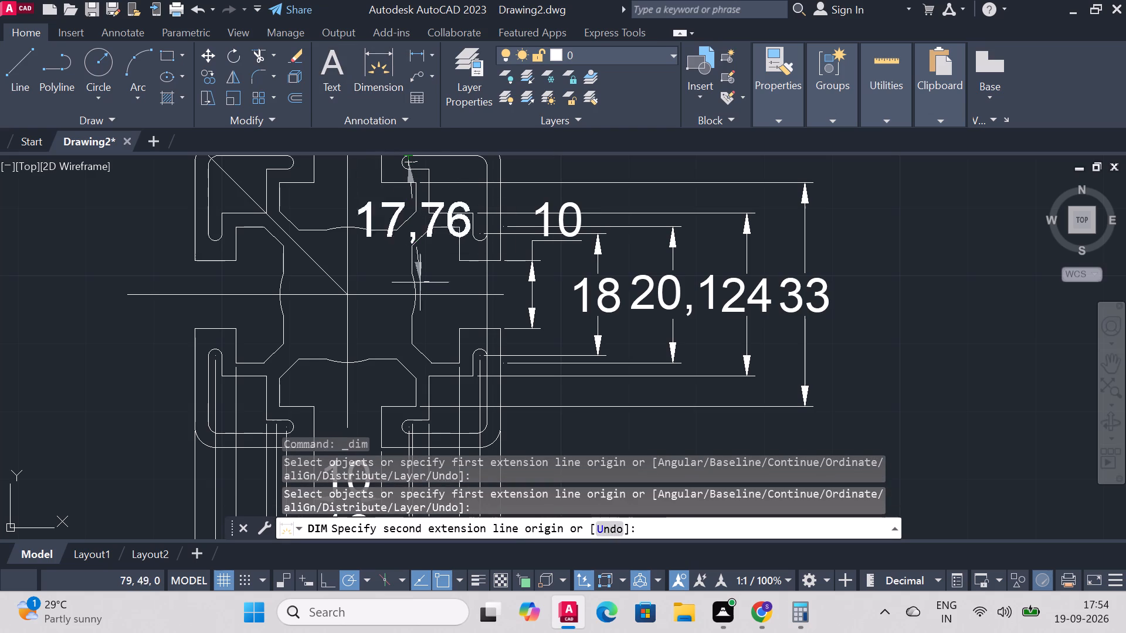
left_click(410, 427)
left_click(862, 413)
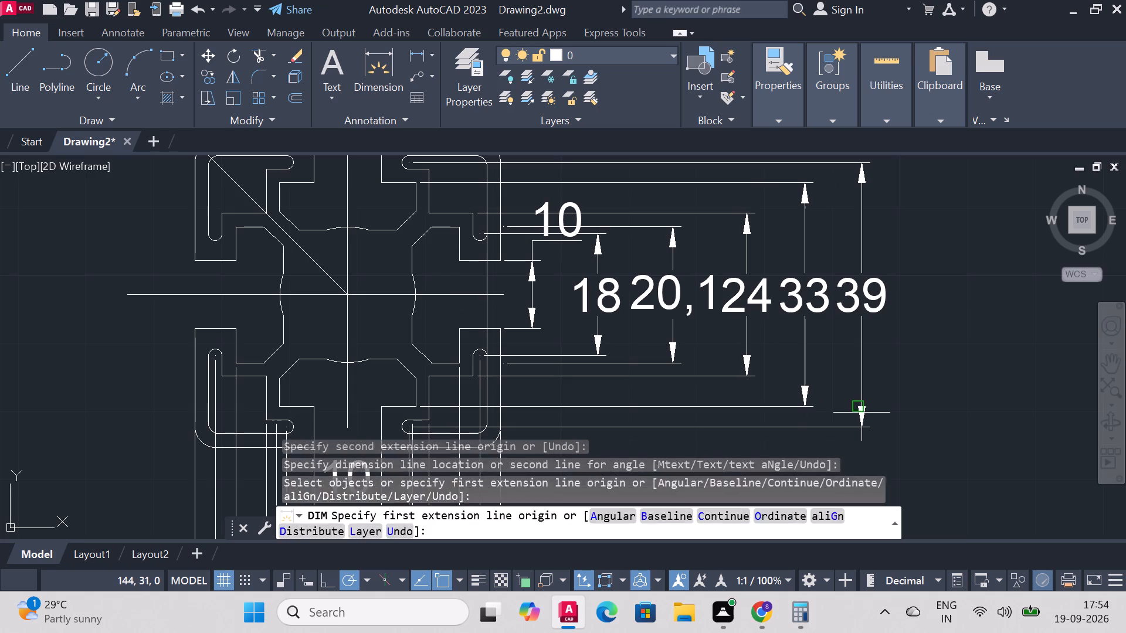
Add the overall 45 vertical dimension between the outer top and bottom edges of the right brackets, placed outside the 39 dimension.
scroll(580, 349, "down", 2)
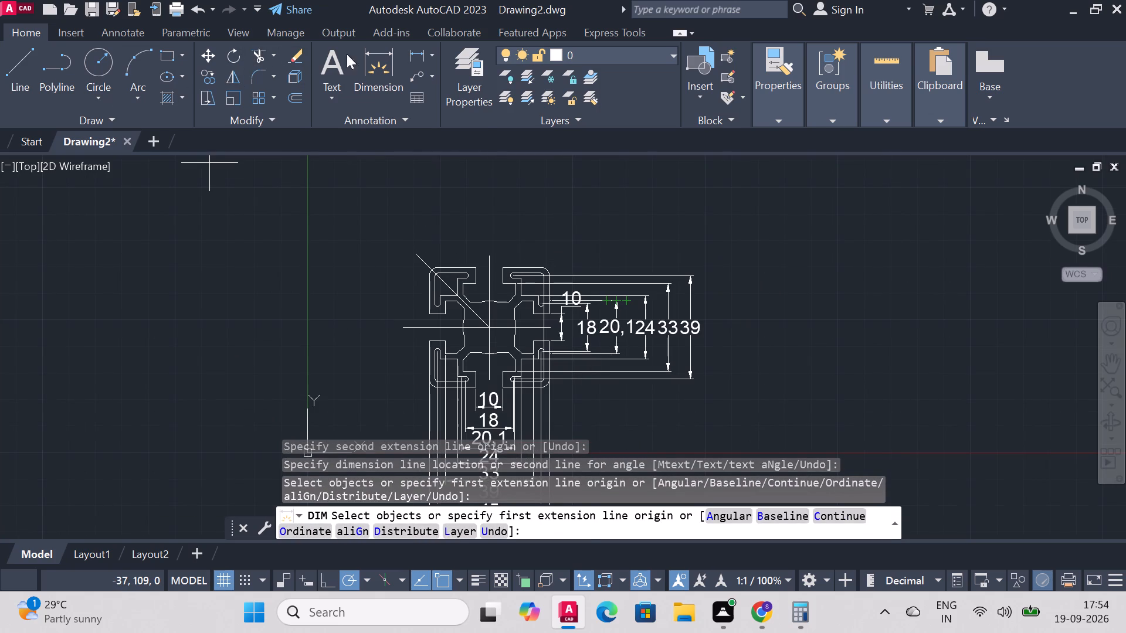
left_click(373, 54)
scroll(694, 366, "down", 2)
scroll(693, 363, "up", 2)
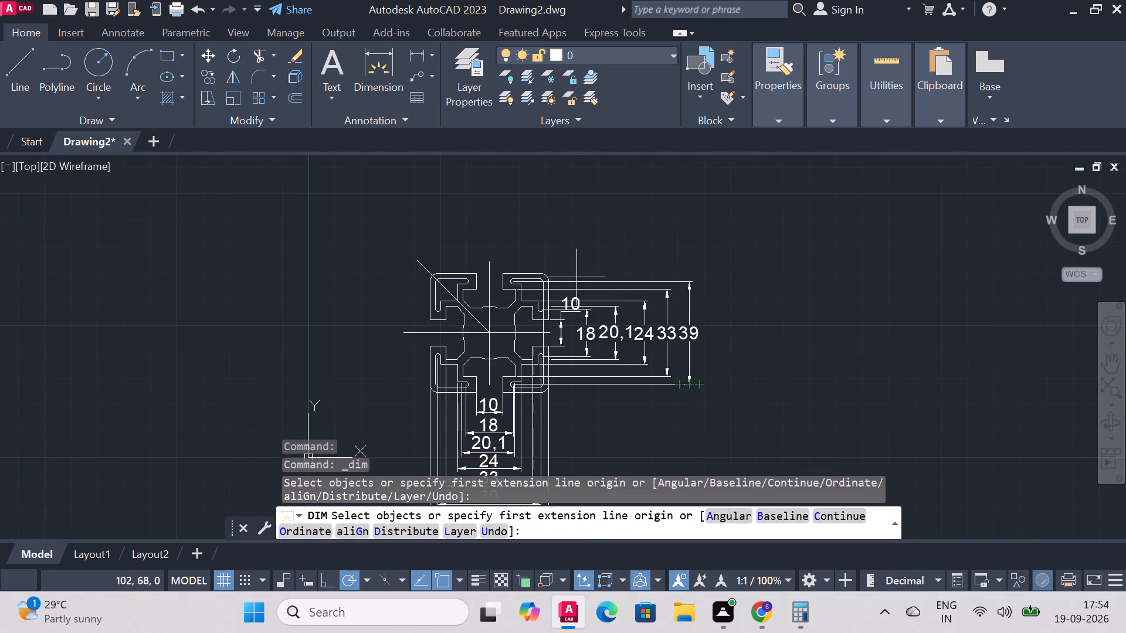
scroll(573, 274, "up", 2)
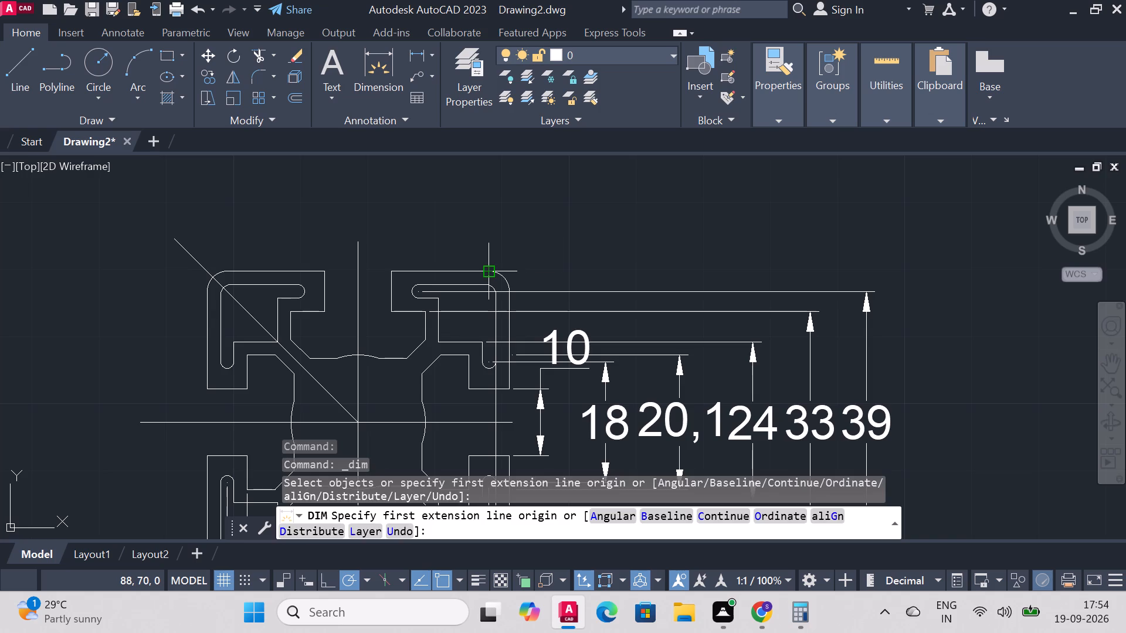
left_click(486, 270)
scroll(517, 261, "down", 5)
scroll(515, 309, "up", 7)
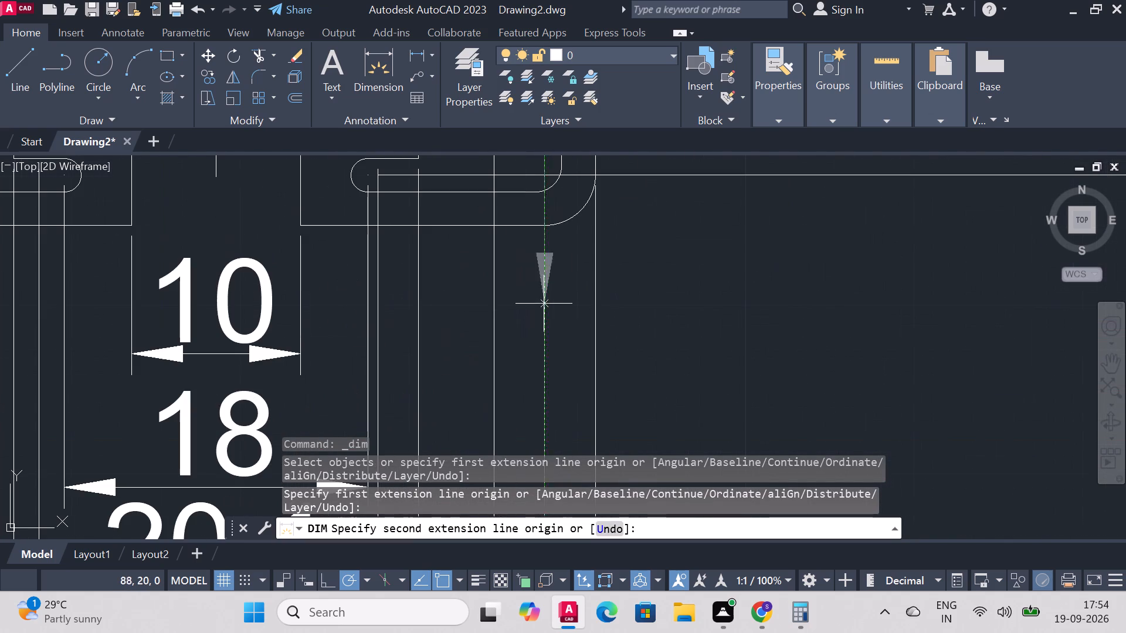
scroll(545, 227, "down", 2)
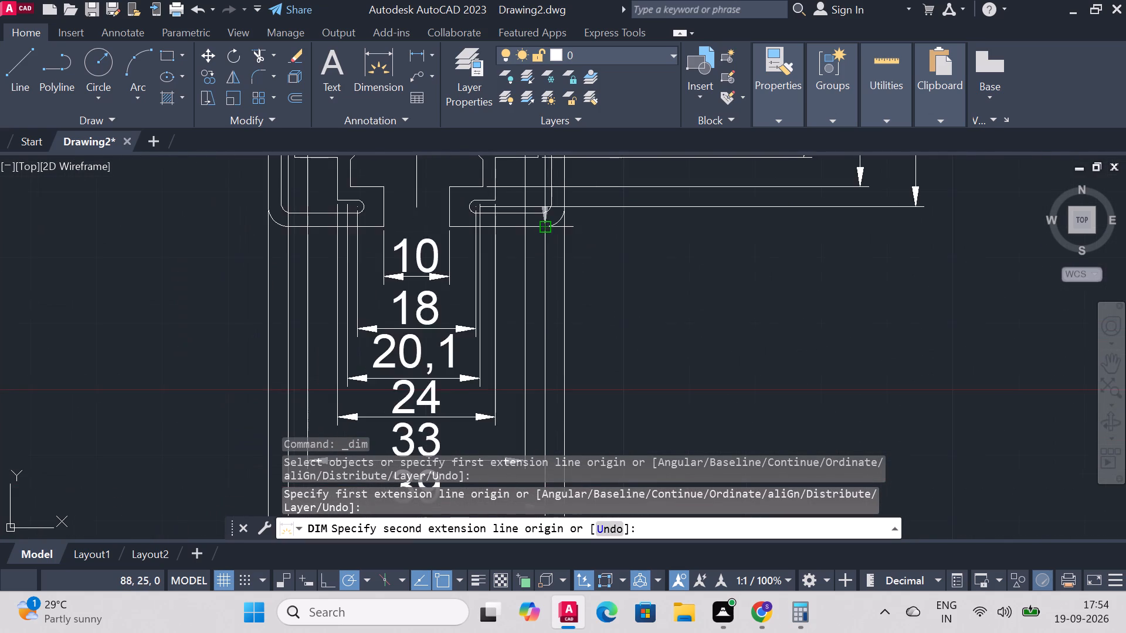
scroll(545, 227, "down", 3)
scroll(523, 211, "up", 2)
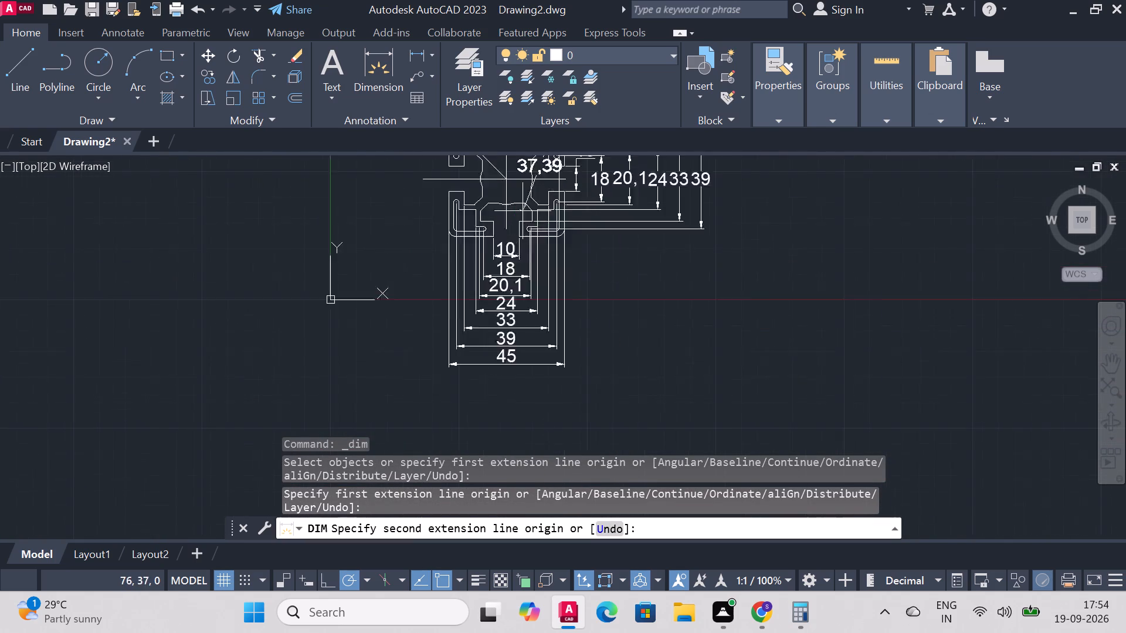
scroll(523, 211, "up", 1)
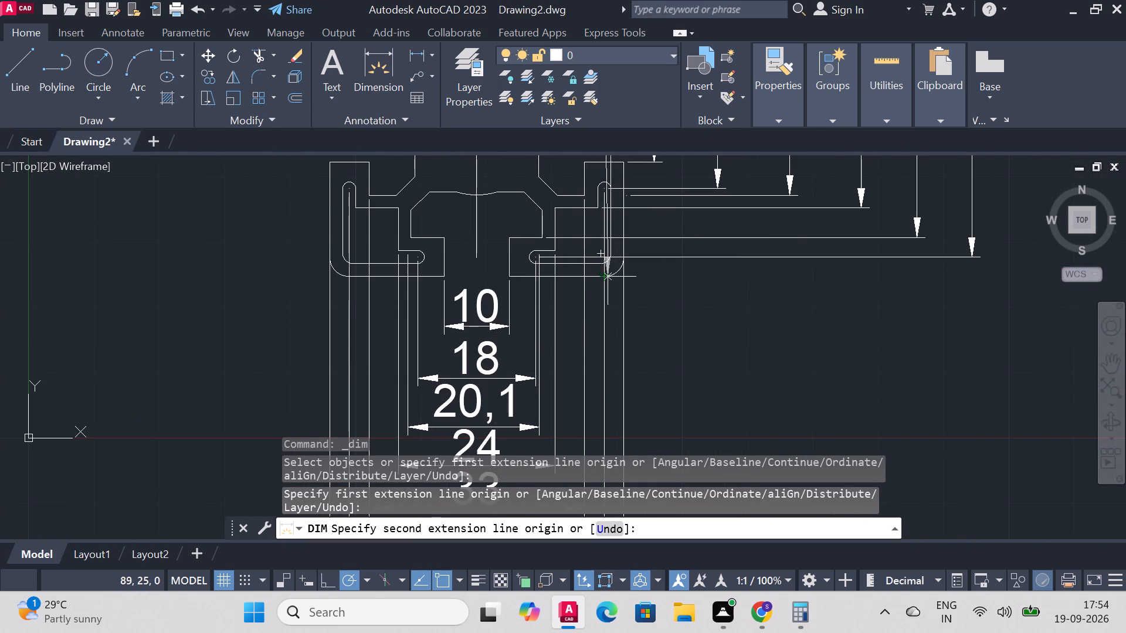
left_click(599, 278)
scroll(616, 243, "down", 4)
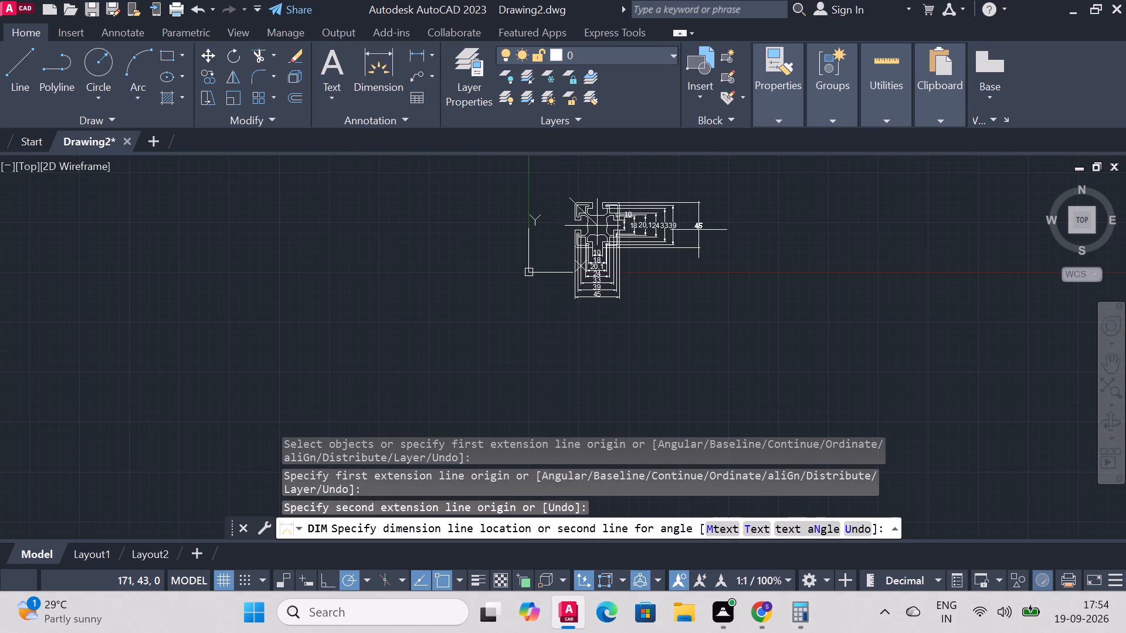
scroll(690, 230, "up", 4)
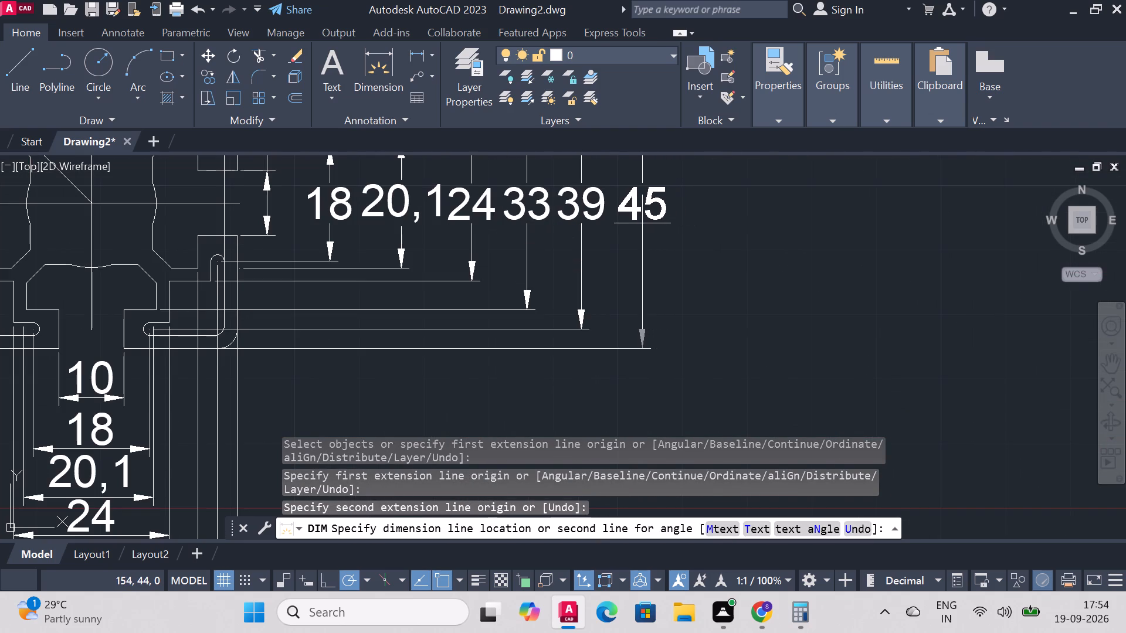
left_click(641, 223)
scroll(609, 329, "down", 4)
scroll(562, 290, "up", 2)
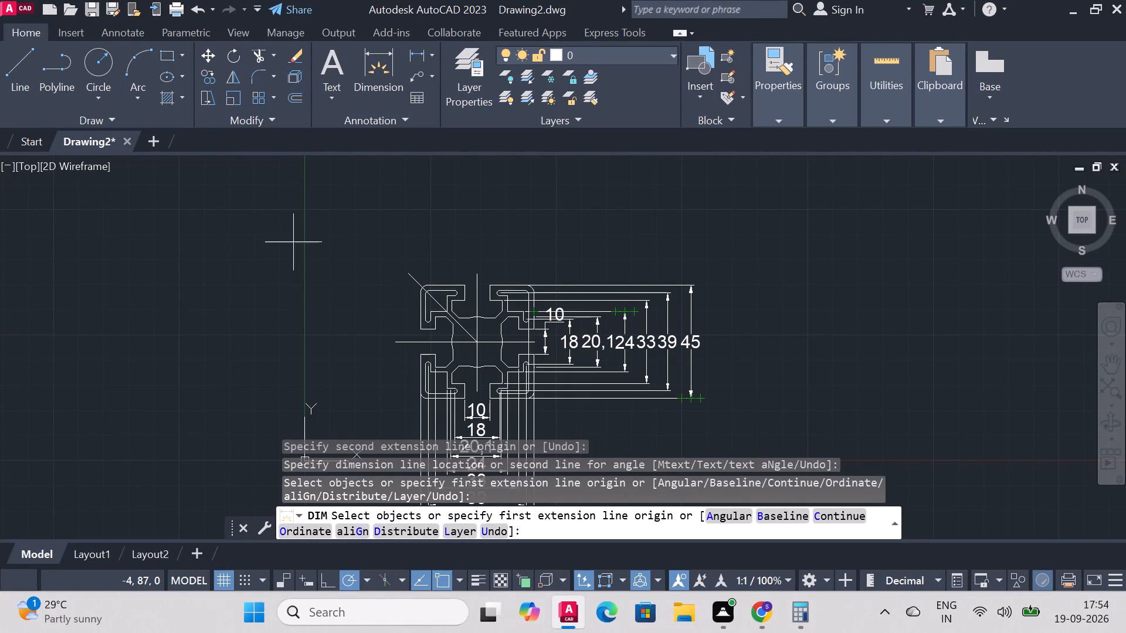
scroll(597, 305, "down", 1)
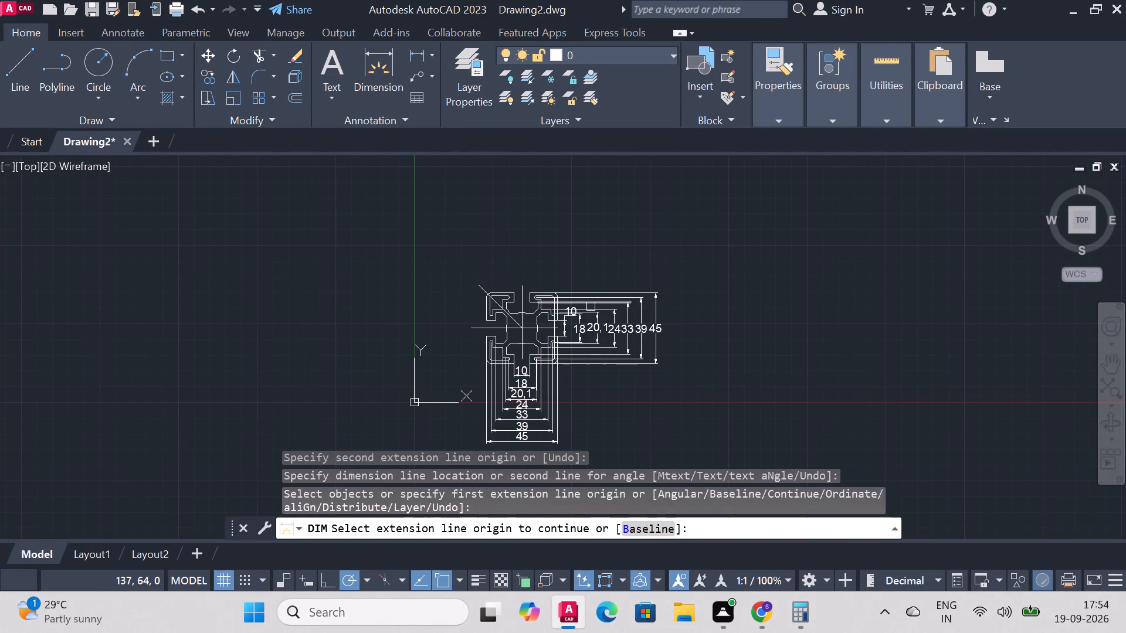
scroll(592, 306, "up", 2)
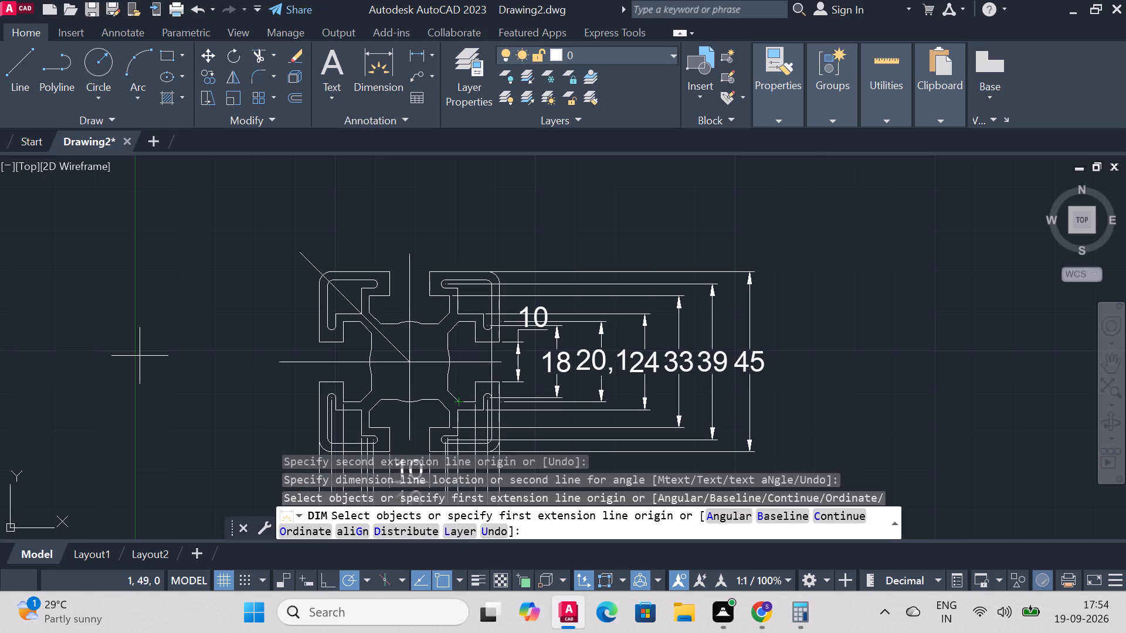
key("Escape")
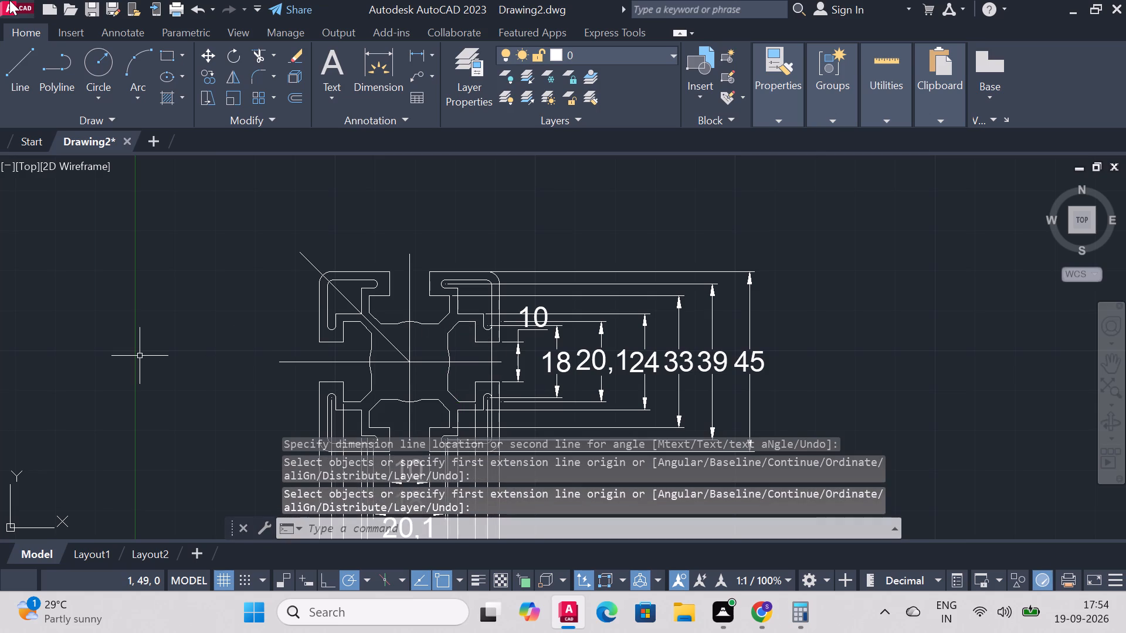
Add an R10 radius dimension to the central opening's right-hand arc, with its text inside the opening.
left_click(433, 362)
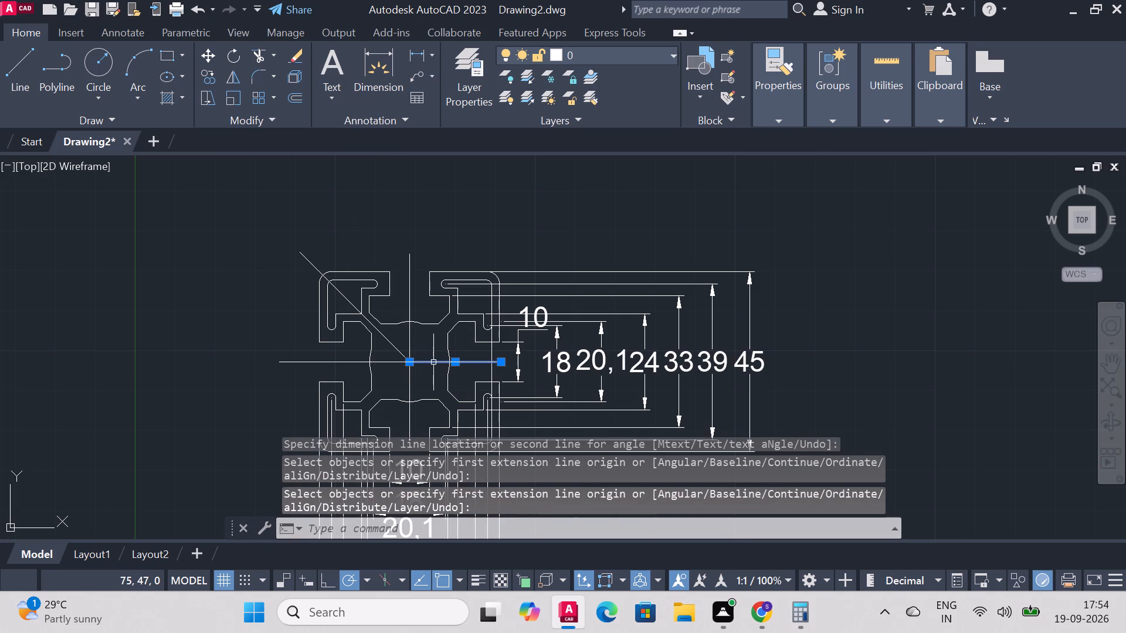
right_click(1042, 240)
right_click(887, 254)
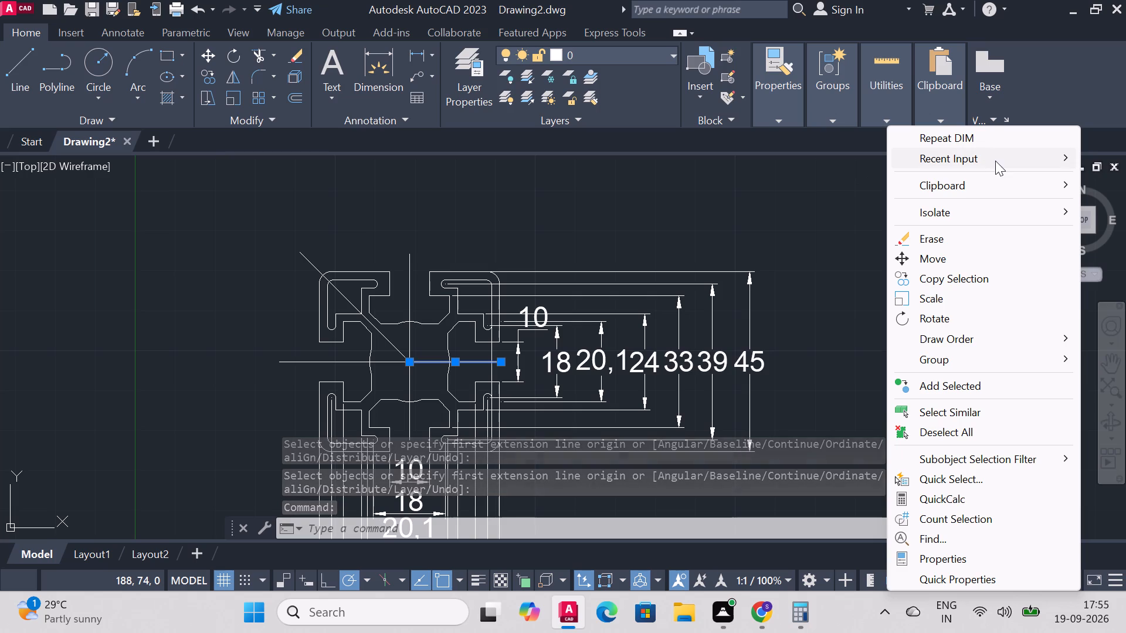
left_click(989, 144)
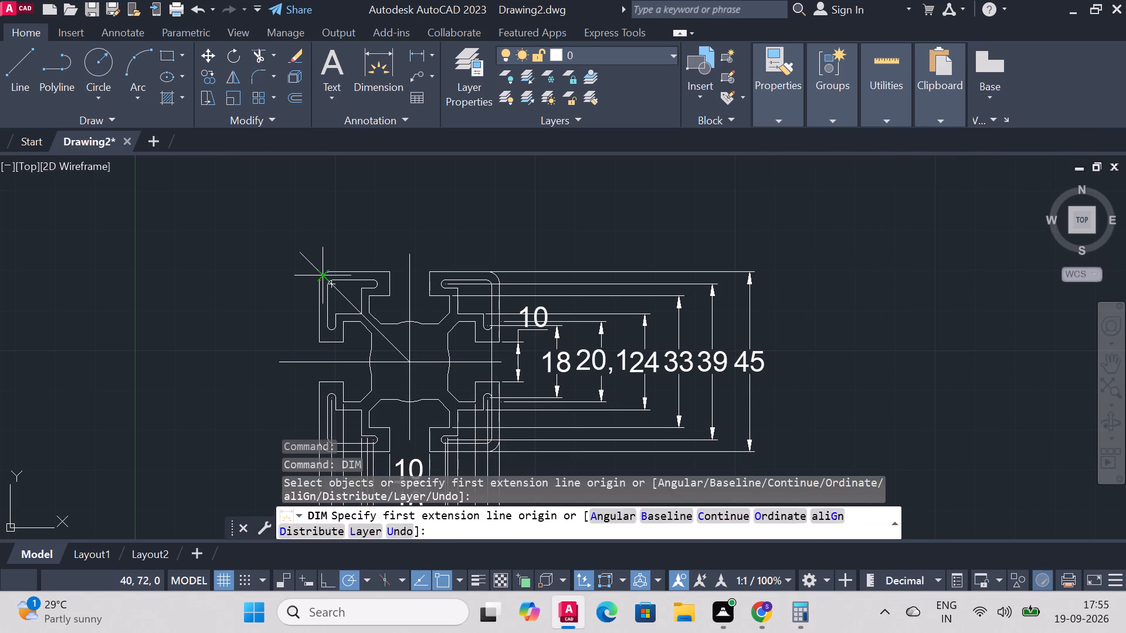
scroll(462, 365, "up", 1)
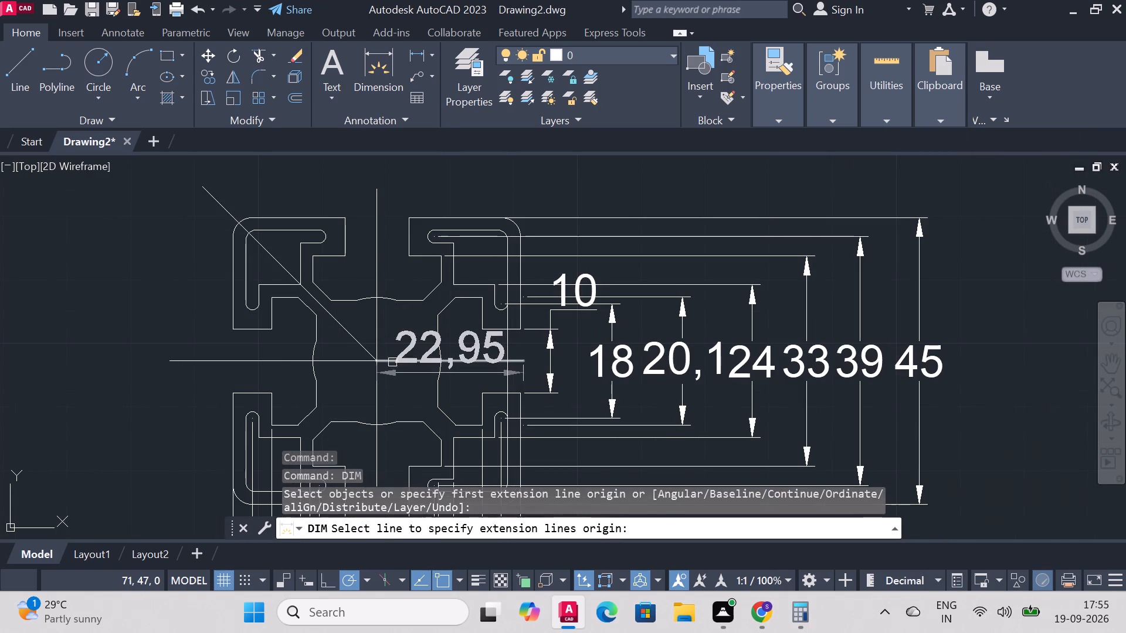
left_click(440, 355)
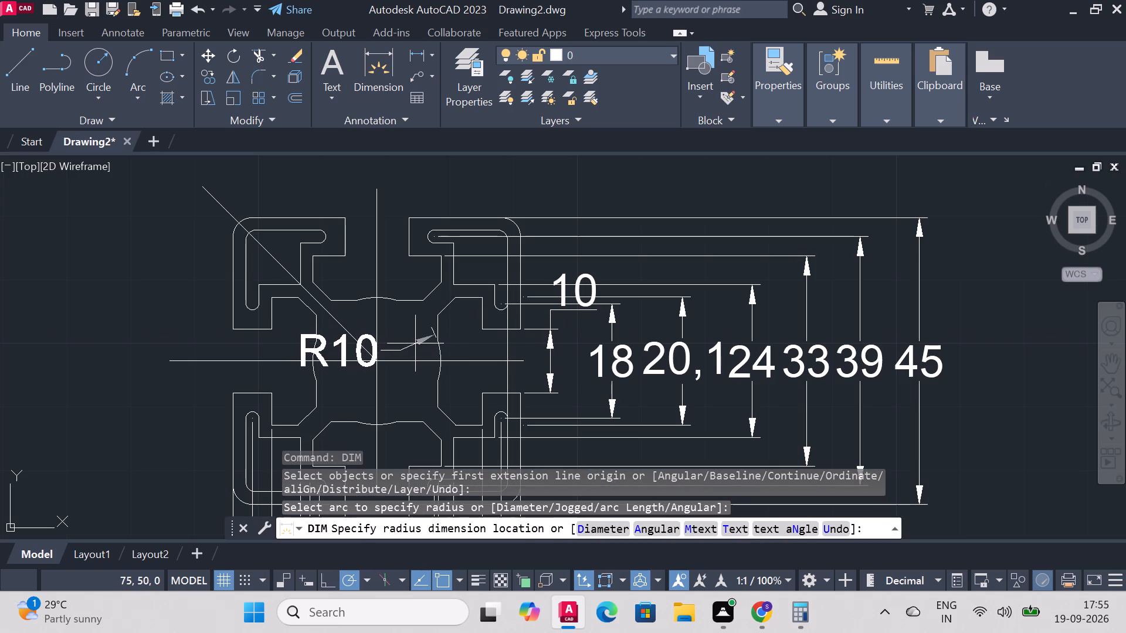
left_click(392, 315)
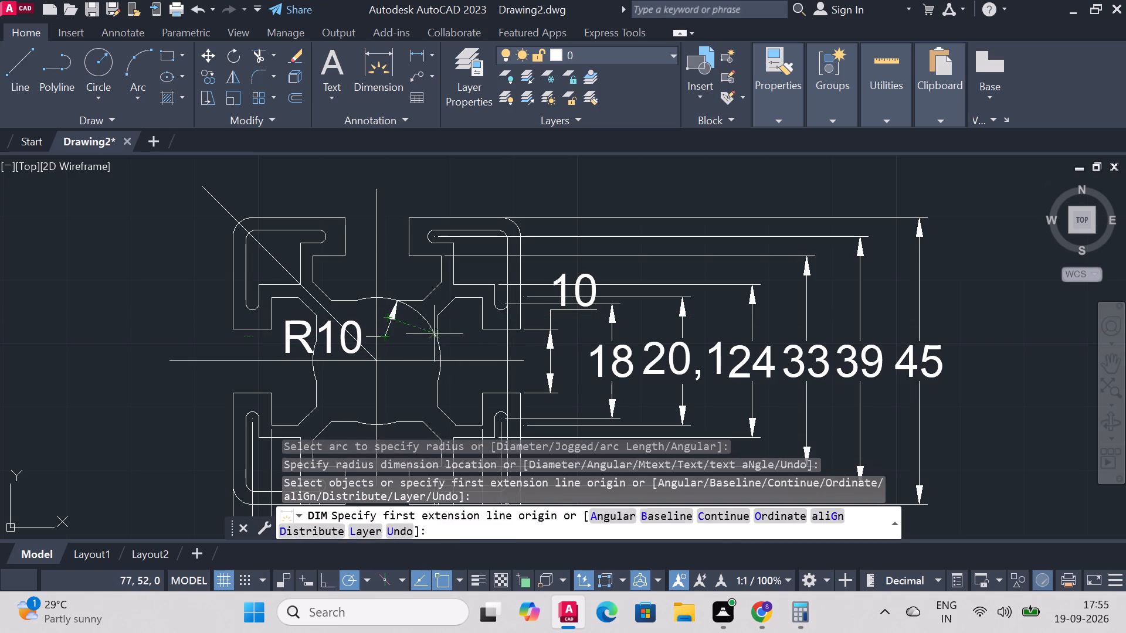
right_click(394, 262)
left_click(446, 253)
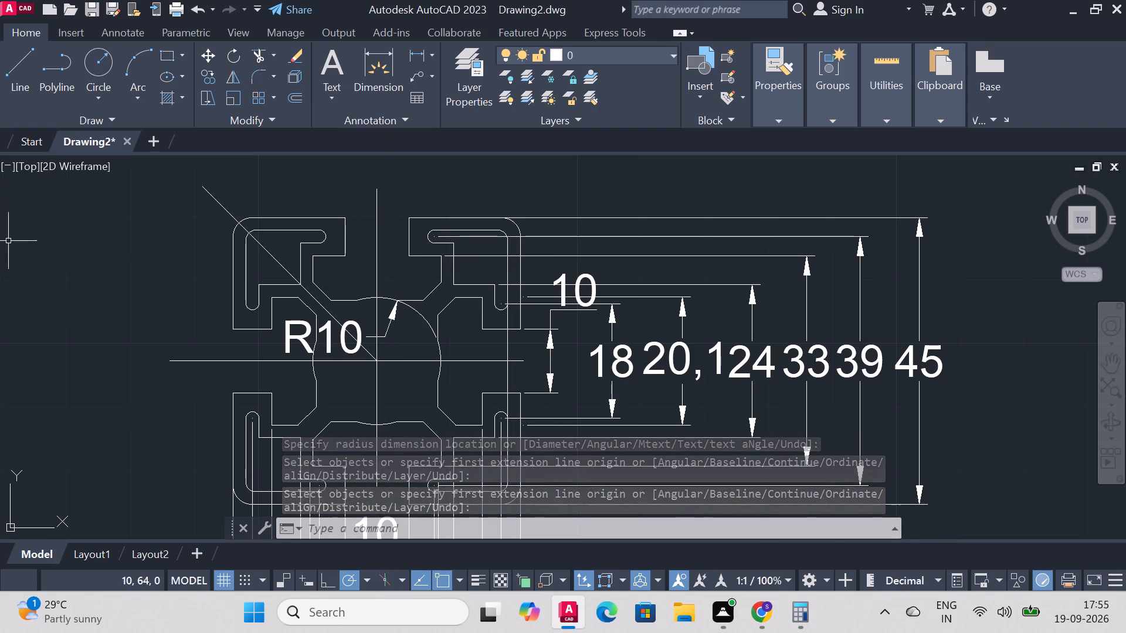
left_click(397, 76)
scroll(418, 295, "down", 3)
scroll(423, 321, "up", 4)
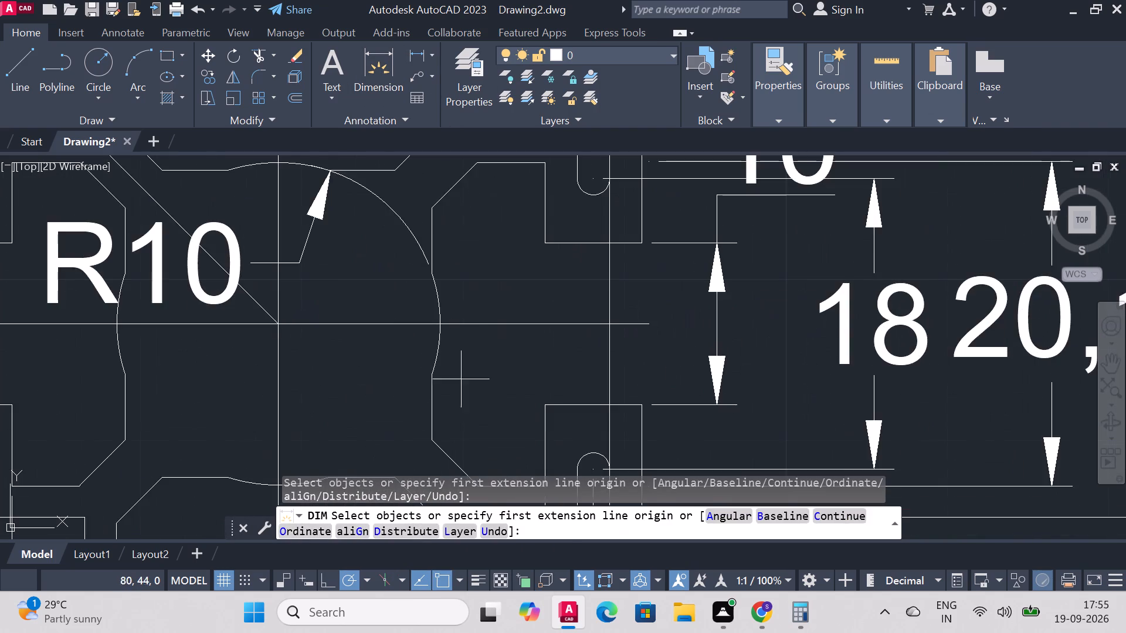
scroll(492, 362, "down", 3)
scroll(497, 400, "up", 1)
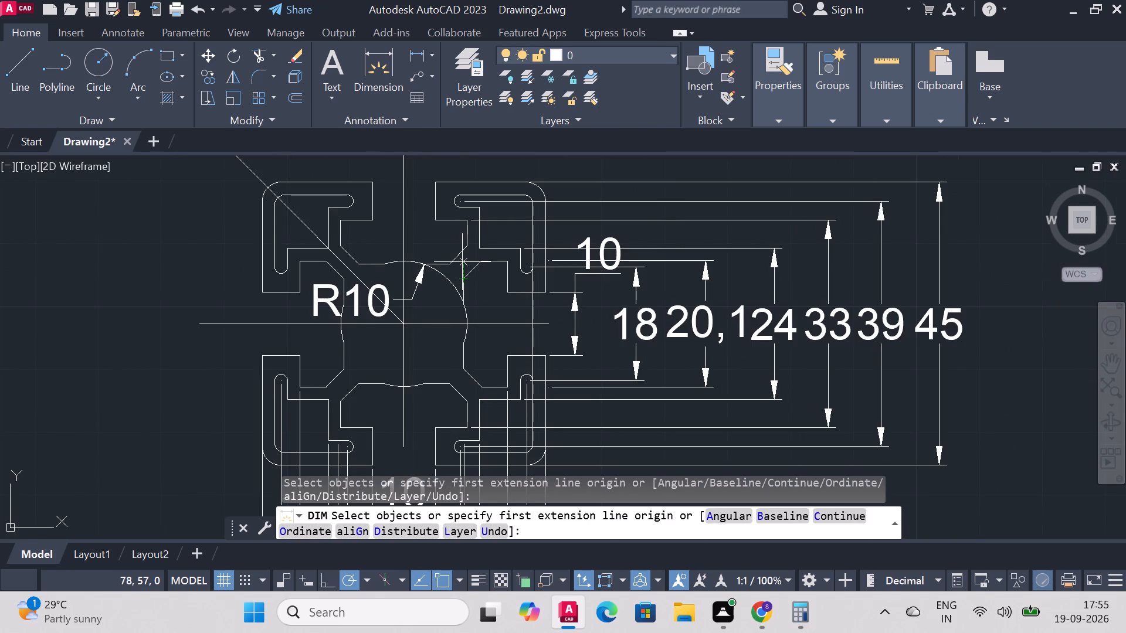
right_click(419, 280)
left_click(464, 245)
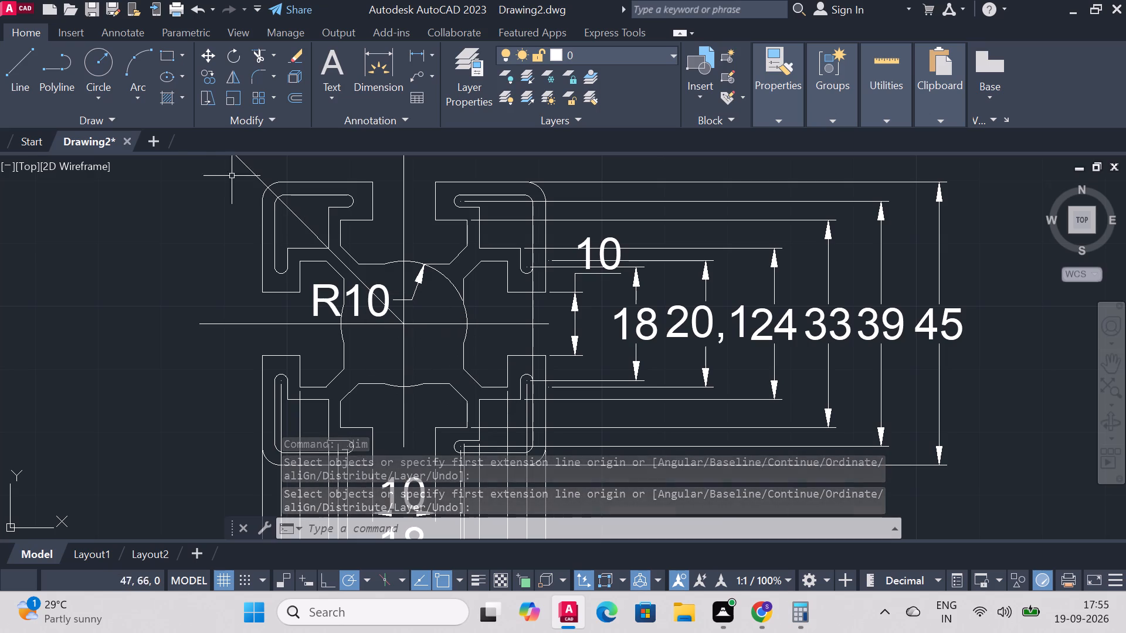
Add the 19 vertical dimension between the upper and lower flat edges at the central arcs, placed inside the opening right of the vertical centreline.
left_click(367, 64)
scroll(363, 294, "up", 2)
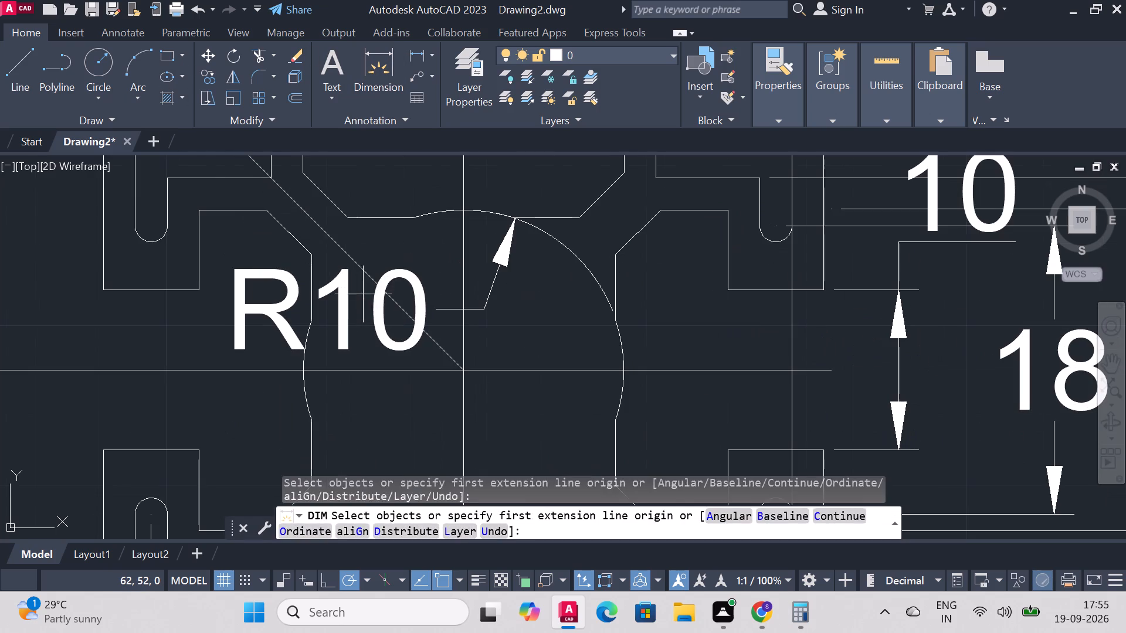
left_click(415, 217)
scroll(415, 217, "down", 3)
scroll(406, 290, "up", 1)
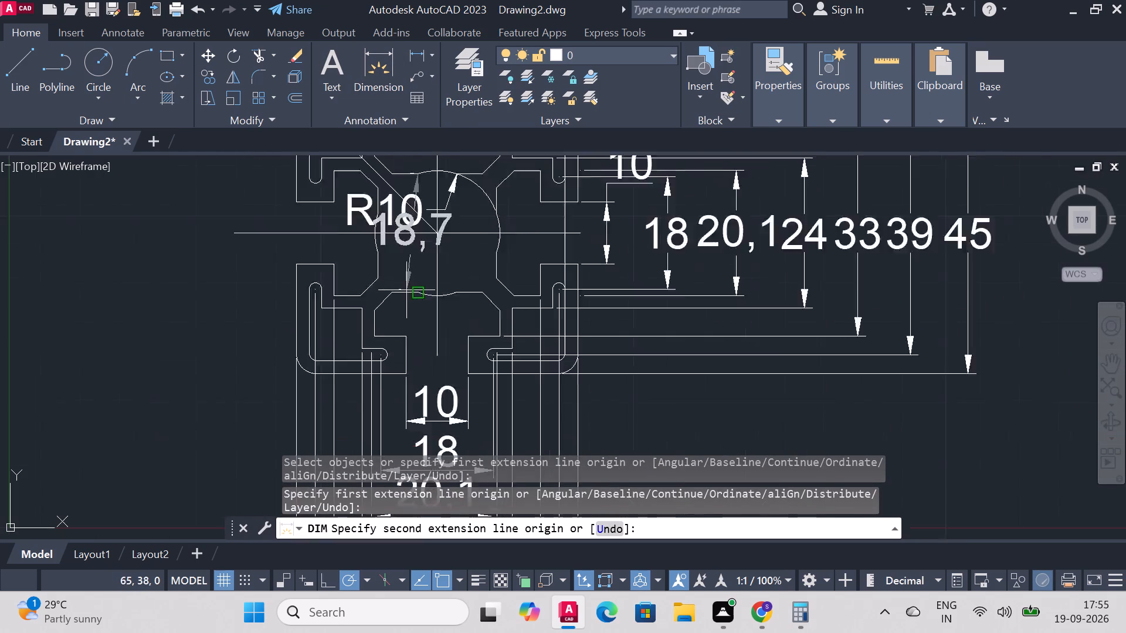
scroll(406, 290, "up", 2)
scroll(430, 294, "down", 2)
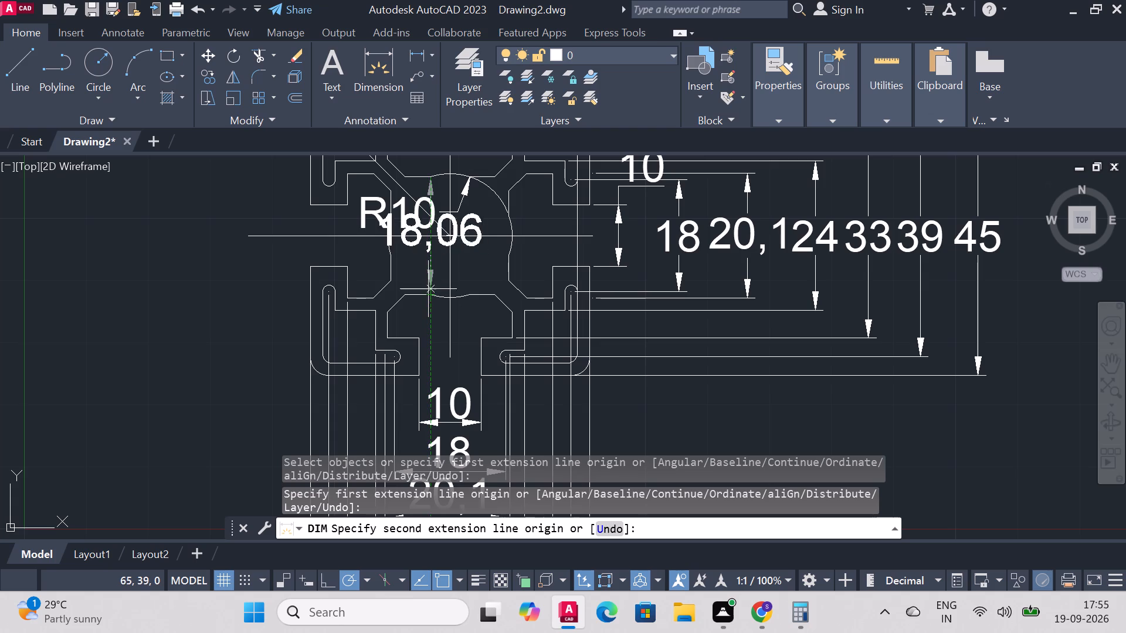
left_click(433, 294)
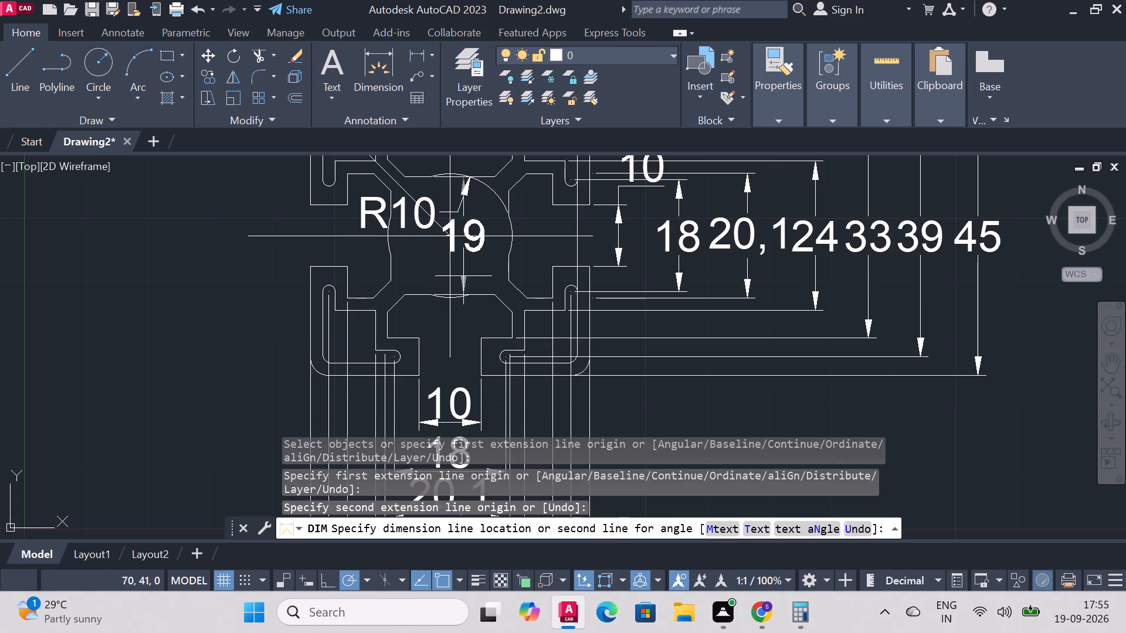
left_click(477, 275)
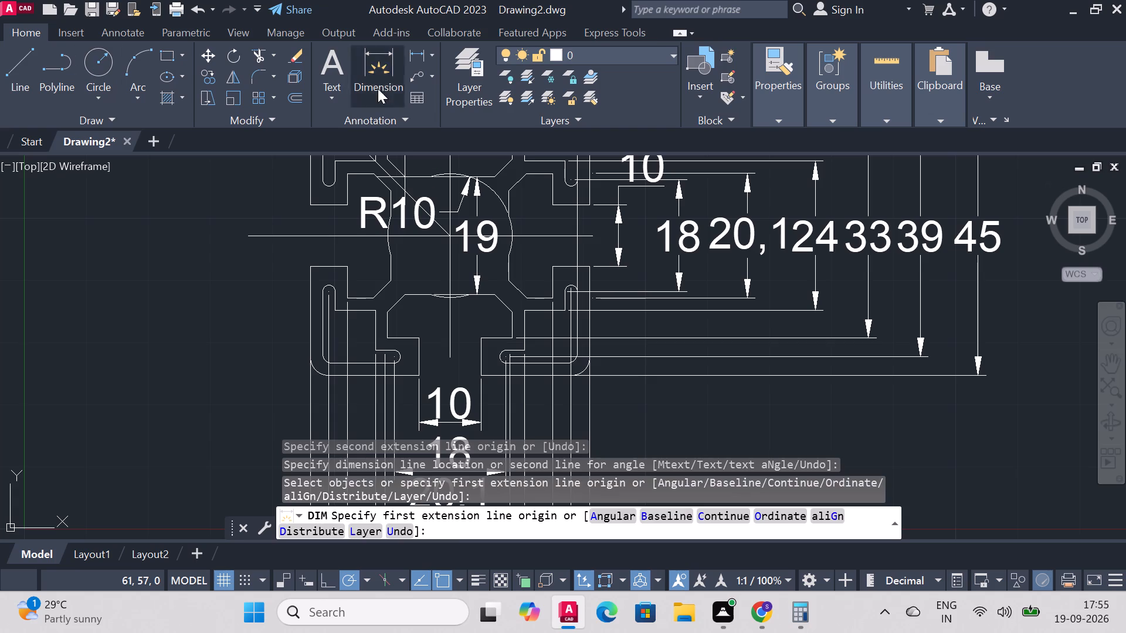
Add the 19 horizontal dimension between the side flat edges of the central opening, placed inside its lower part.
left_click(506, 259)
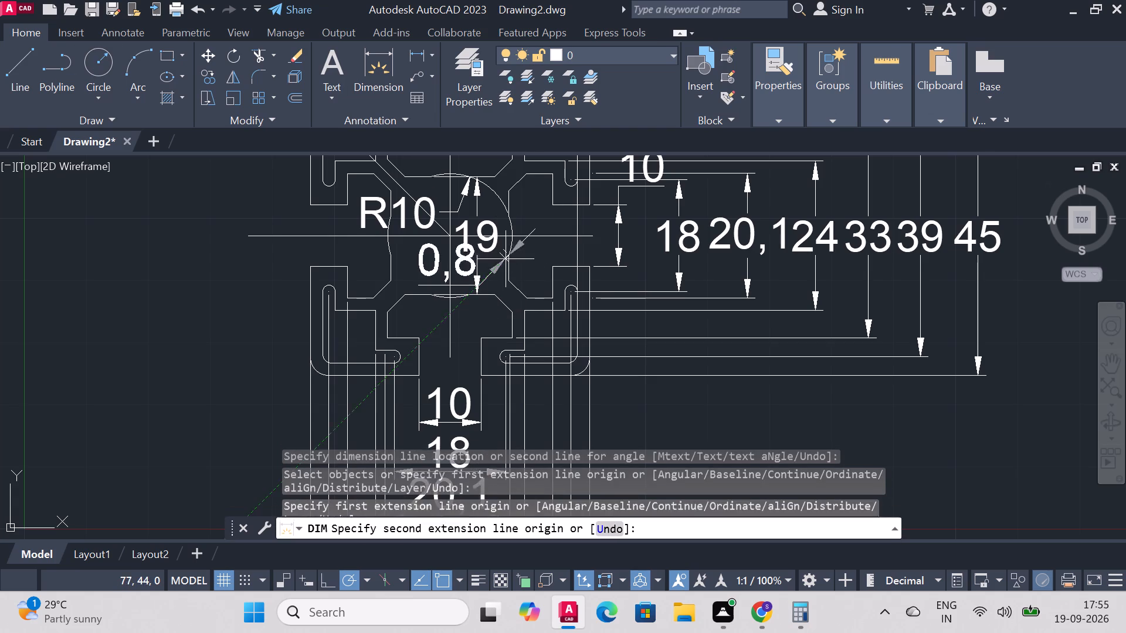
left_click(386, 253)
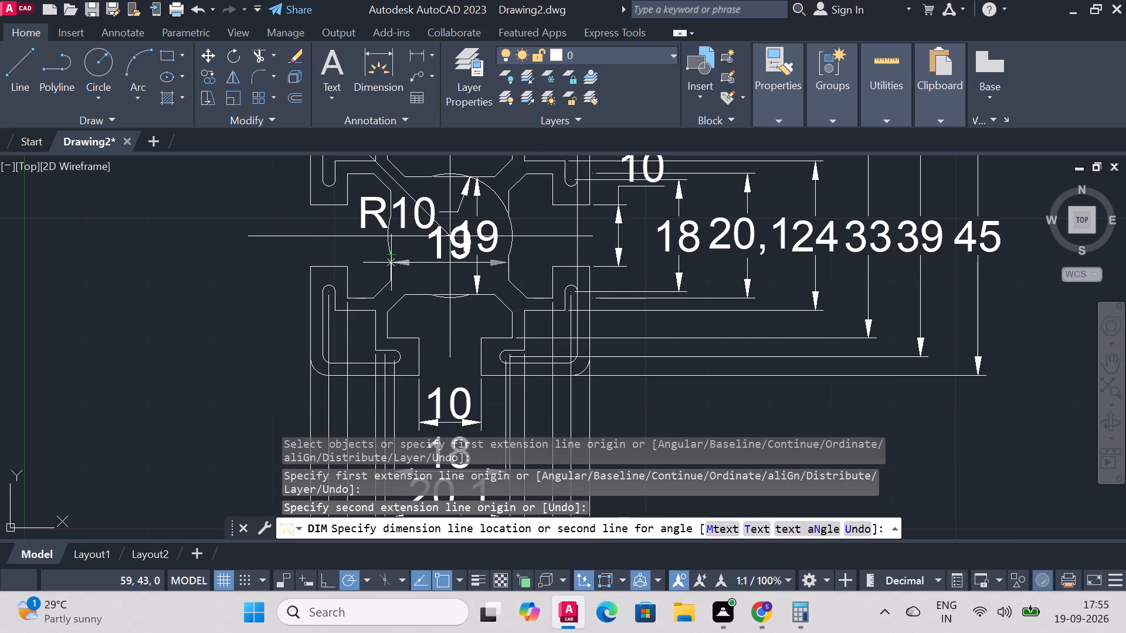
left_click(394, 286)
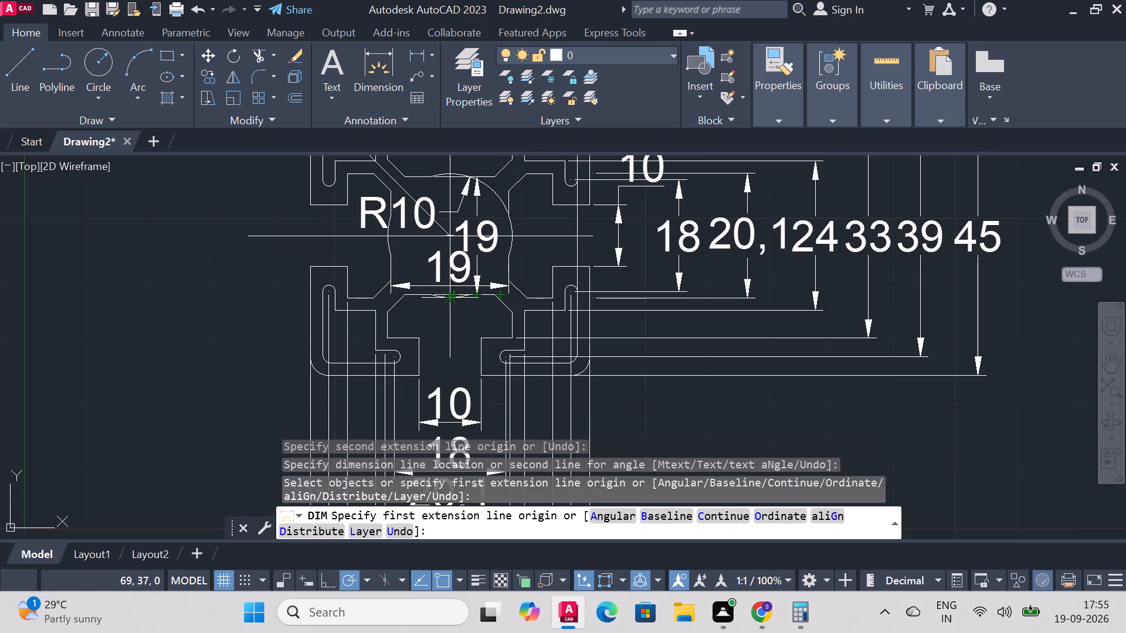
Add the 3,24 aligned dimension across the diagonal web between the upper-left bracket and the central opening.
scroll(426, 243, "down", 2)
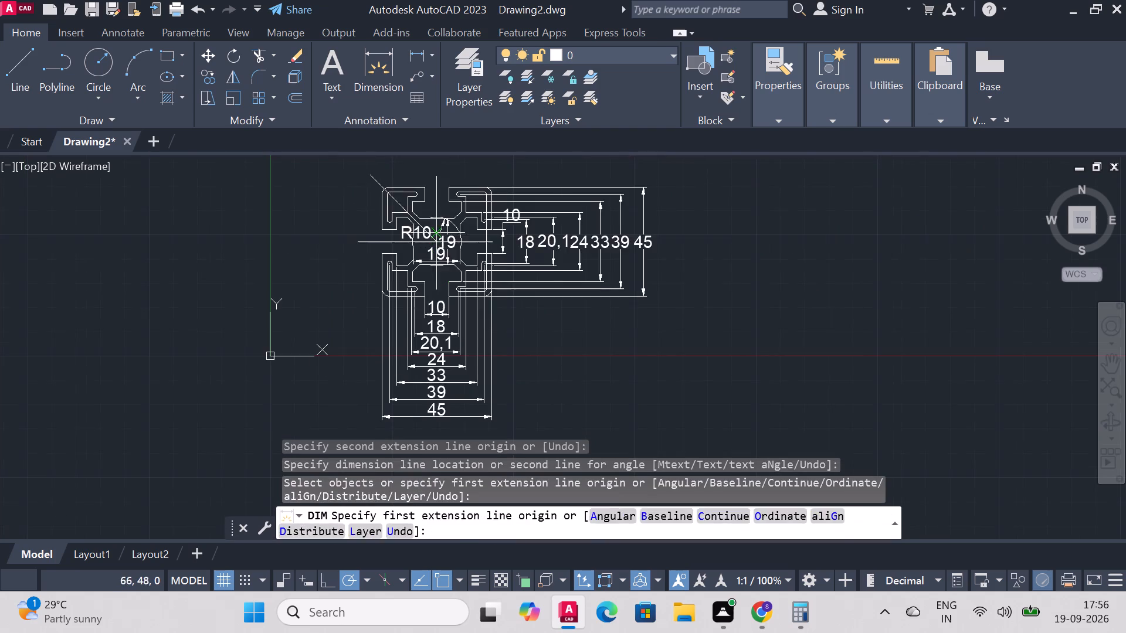
scroll(442, 196, "up", 2)
scroll(362, 251, "up", 2)
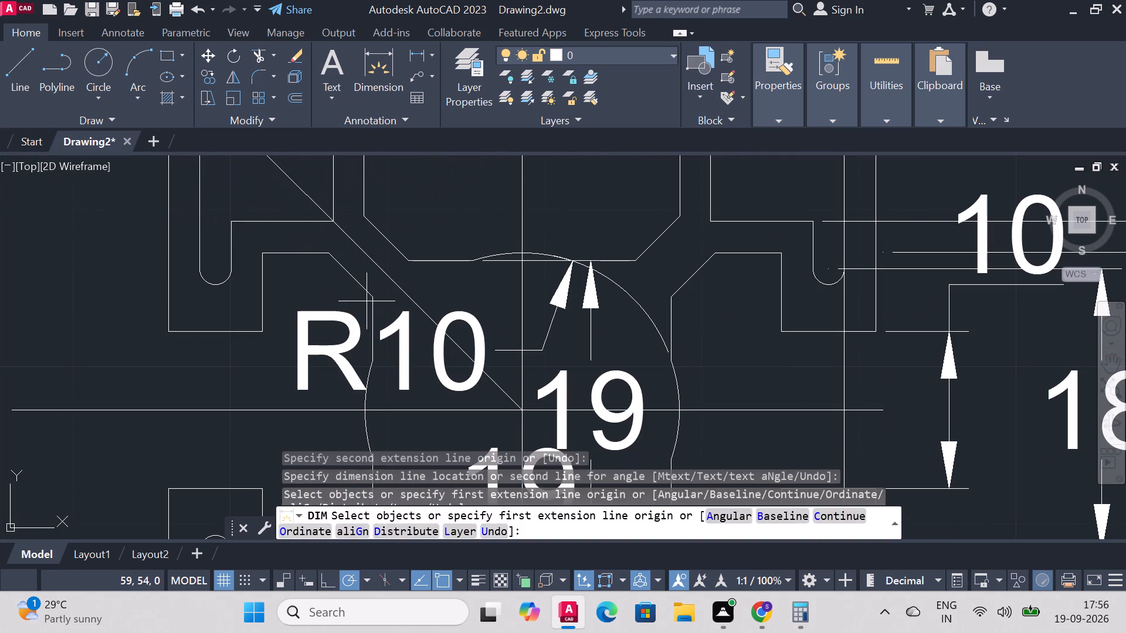
left_click(372, 294)
left_click(406, 257)
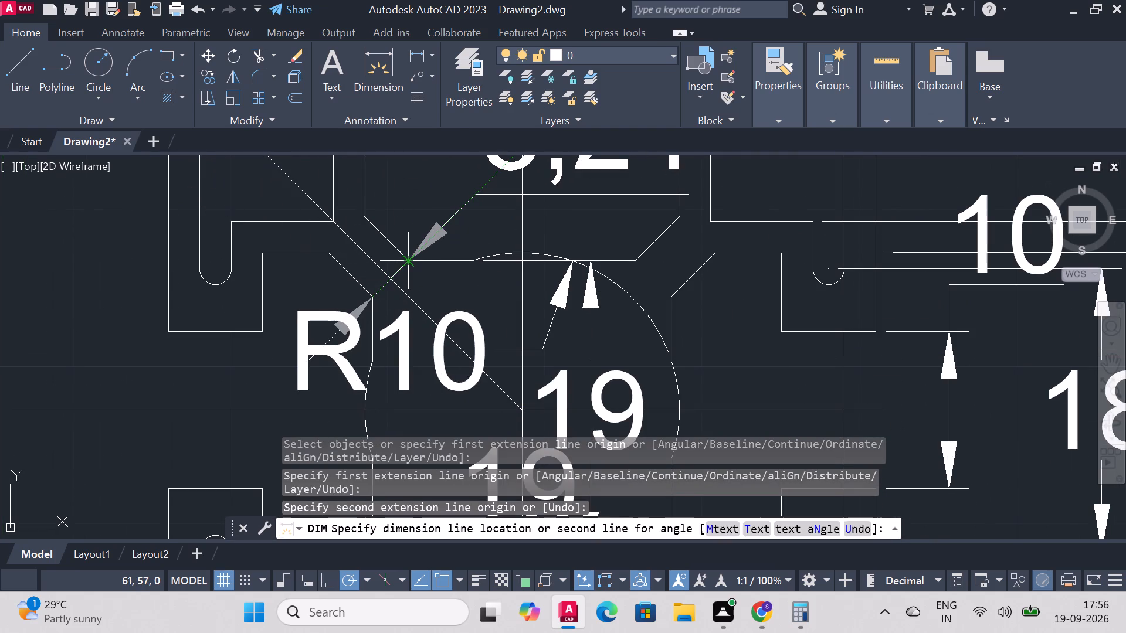
left_click(379, 237)
Add the 45° angular dimension between the diagonal centreline and the vertical centreline, placed above the upper-left bracket.
scroll(450, 263, "down", 4)
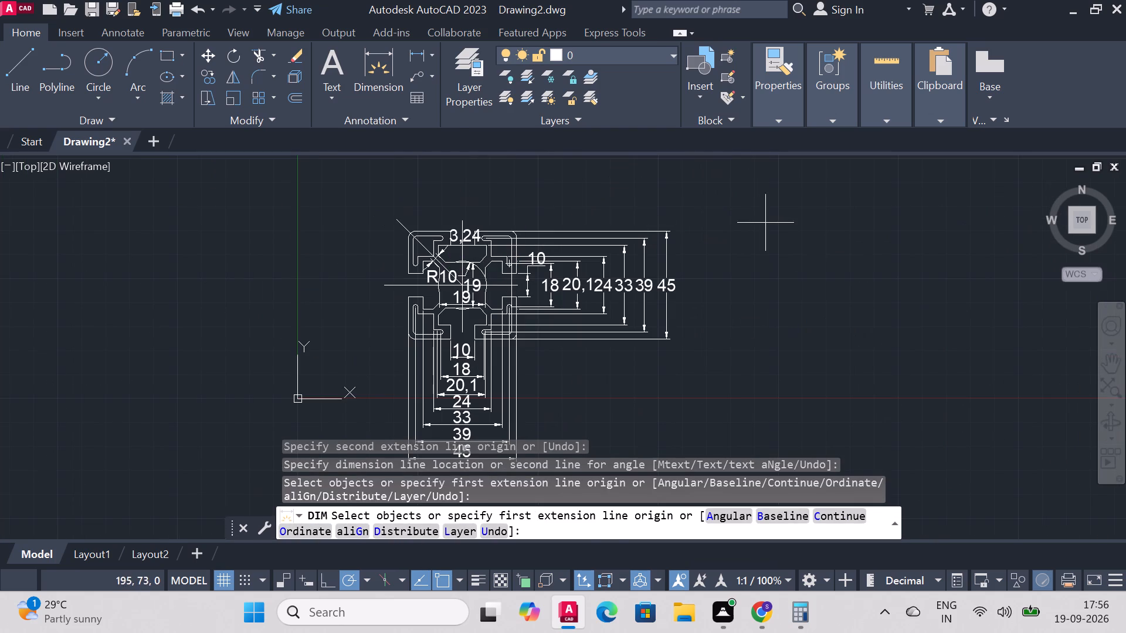
scroll(167, 277, "down", 3)
scroll(345, 236, "up", 2)
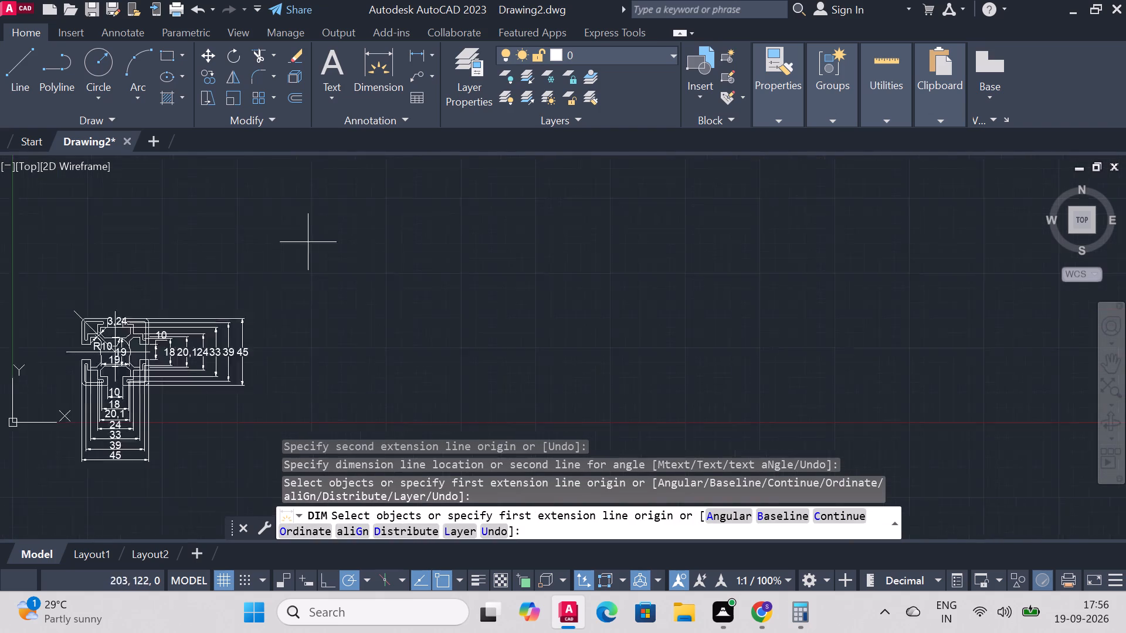
scroll(306, 243, "up", 1)
scroll(141, 399, "down", 5)
scroll(66, 424, "up", 5)
scroll(399, 265, "down", 4)
scroll(457, 241, "up", 2)
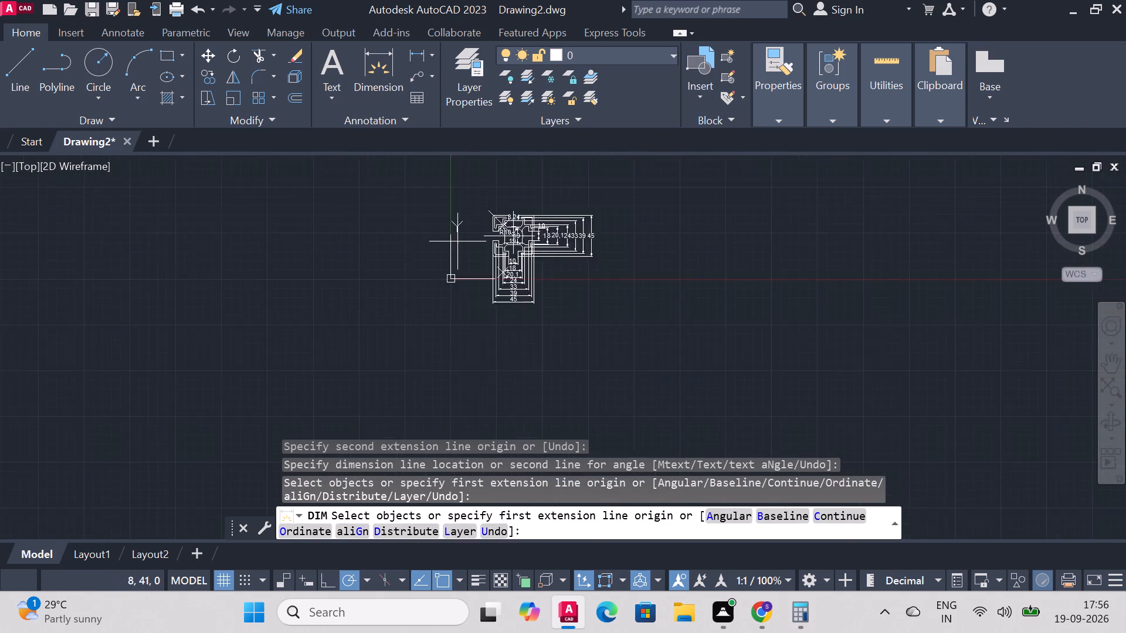
scroll(518, 189, "up", 3)
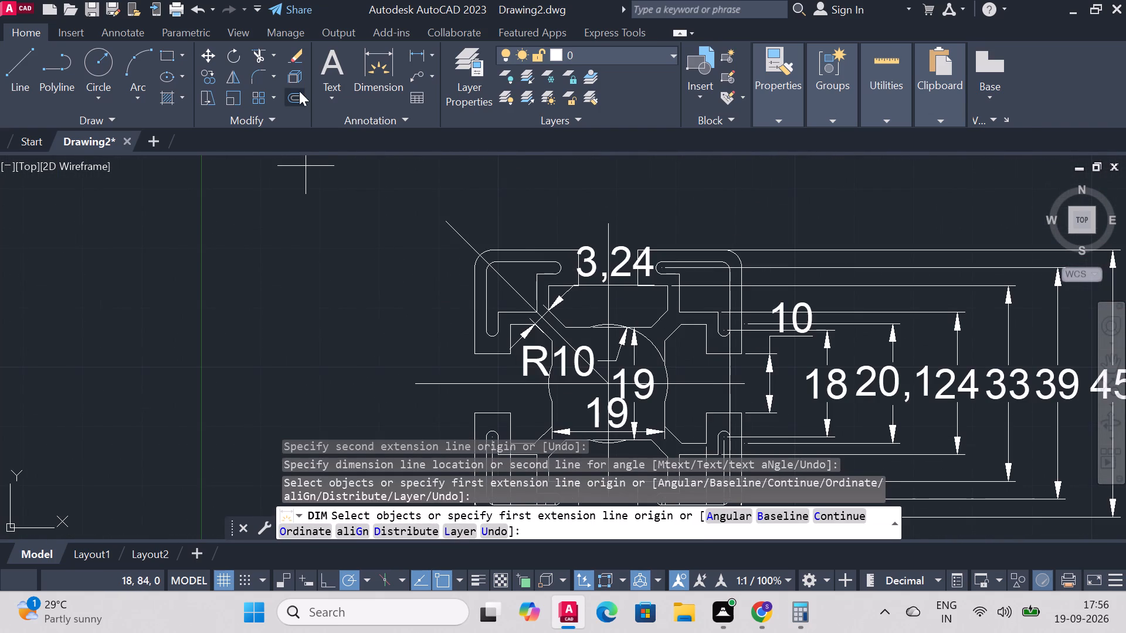
left_click(430, 54)
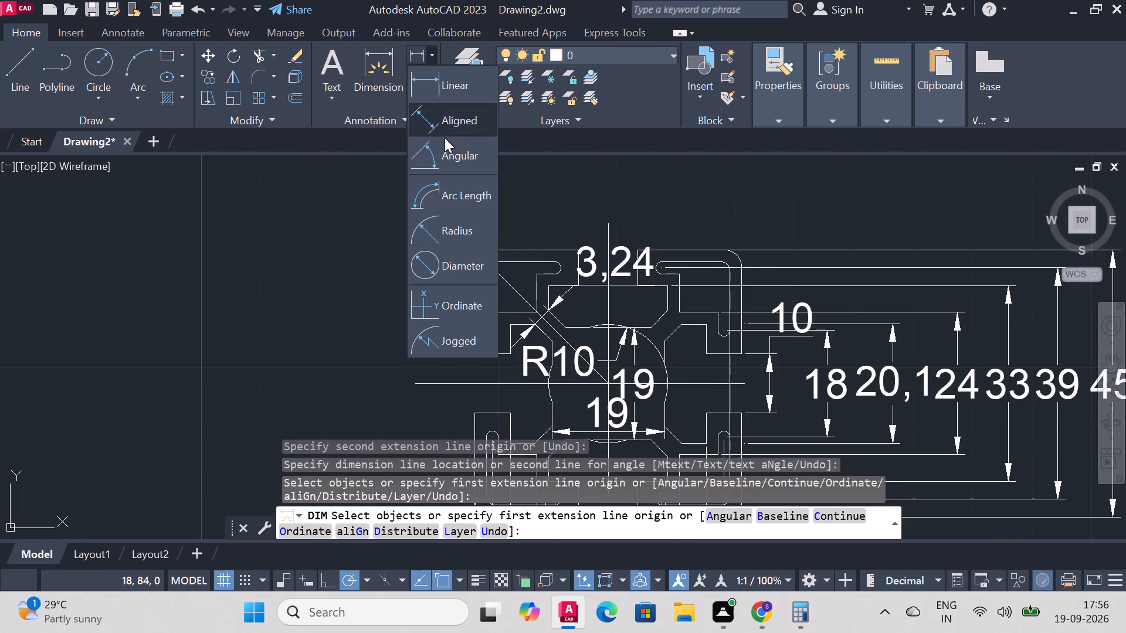
left_click(450, 160)
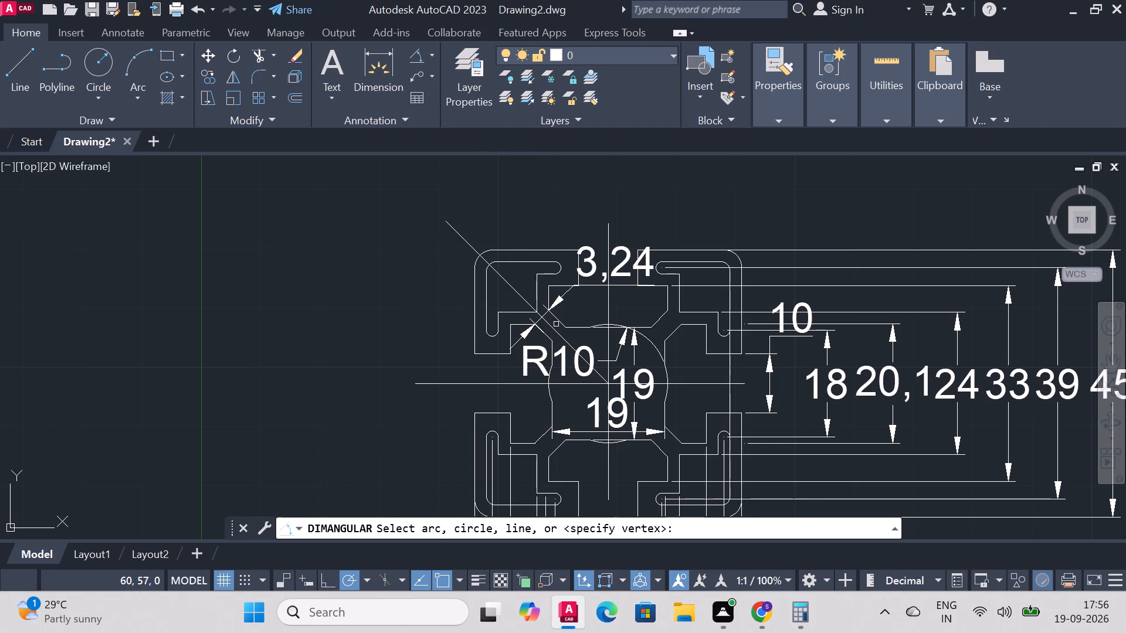
left_click(557, 333)
left_click(607, 304)
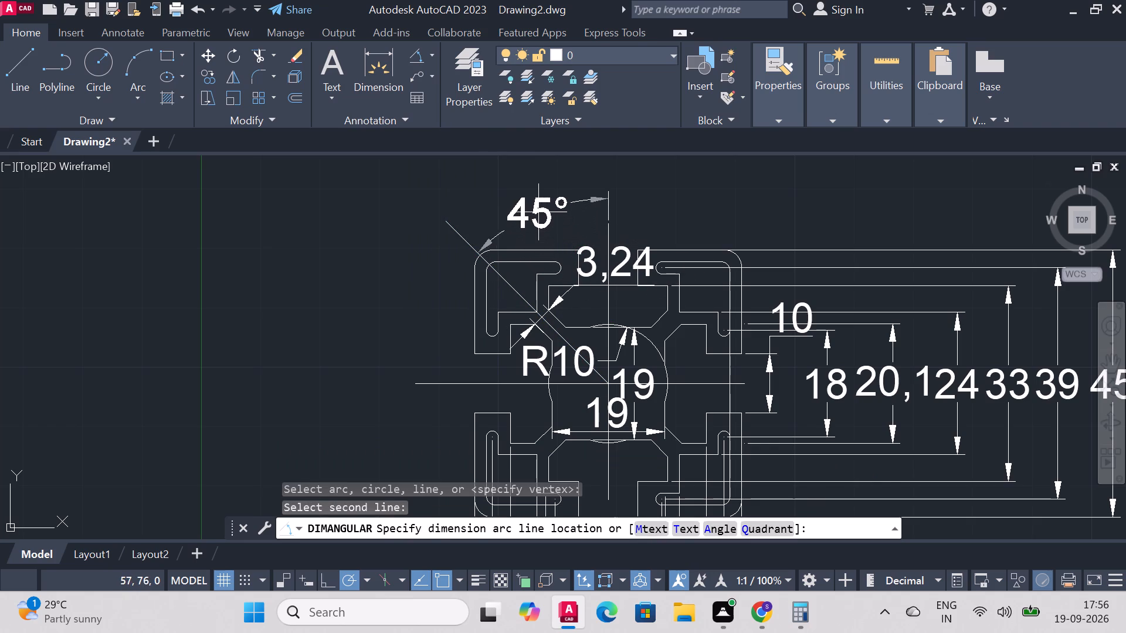
left_click(536, 205)
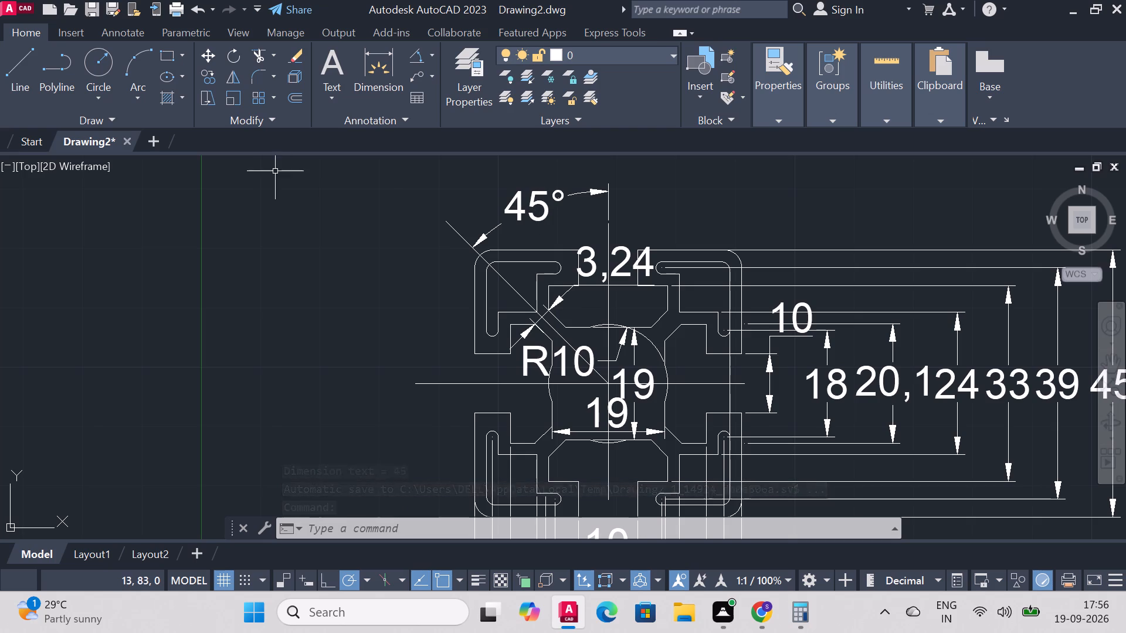
Add an R1 radius dimension to the rounded upper lip end of the upper-left bracket, with its text above the profile.
left_click(384, 64)
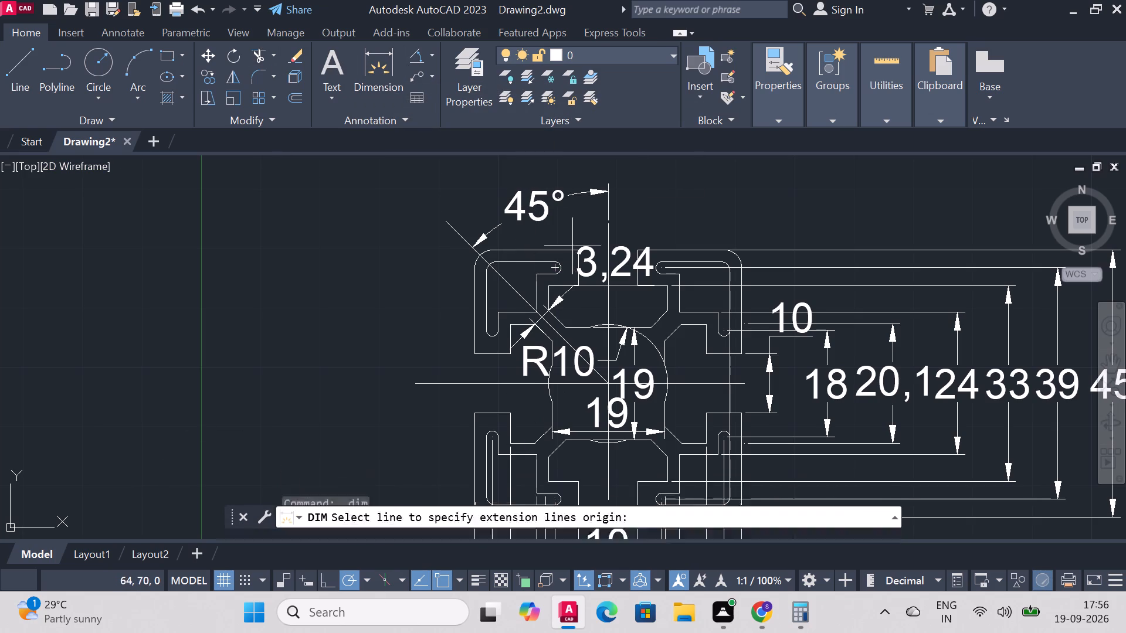
scroll(561, 264, "up", 3)
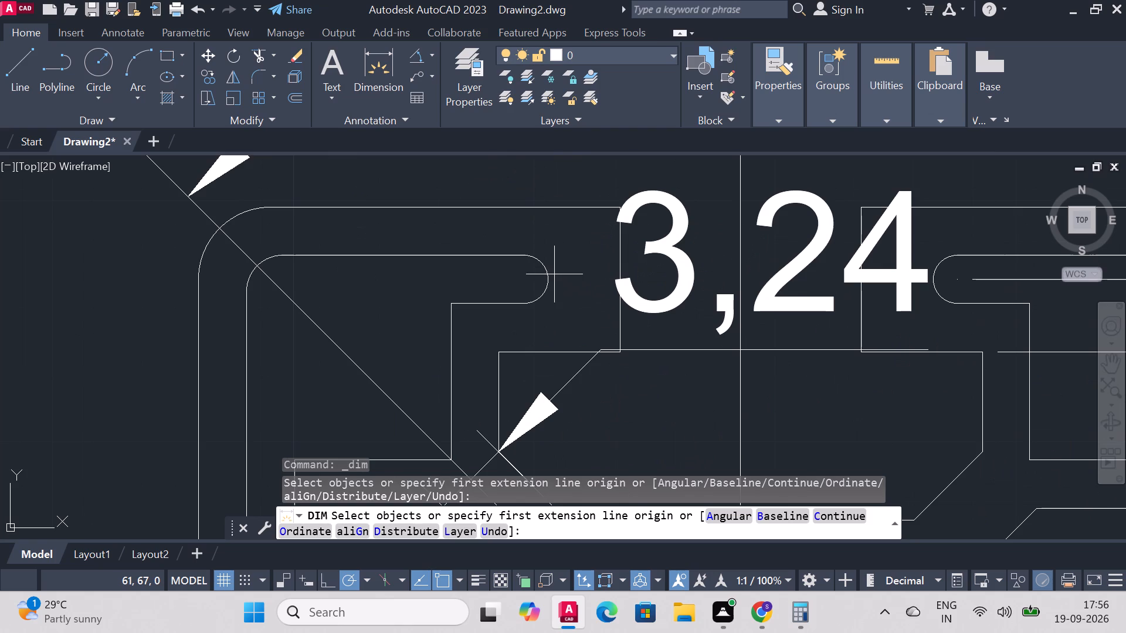
left_click(551, 279)
scroll(559, 210, "down", 4)
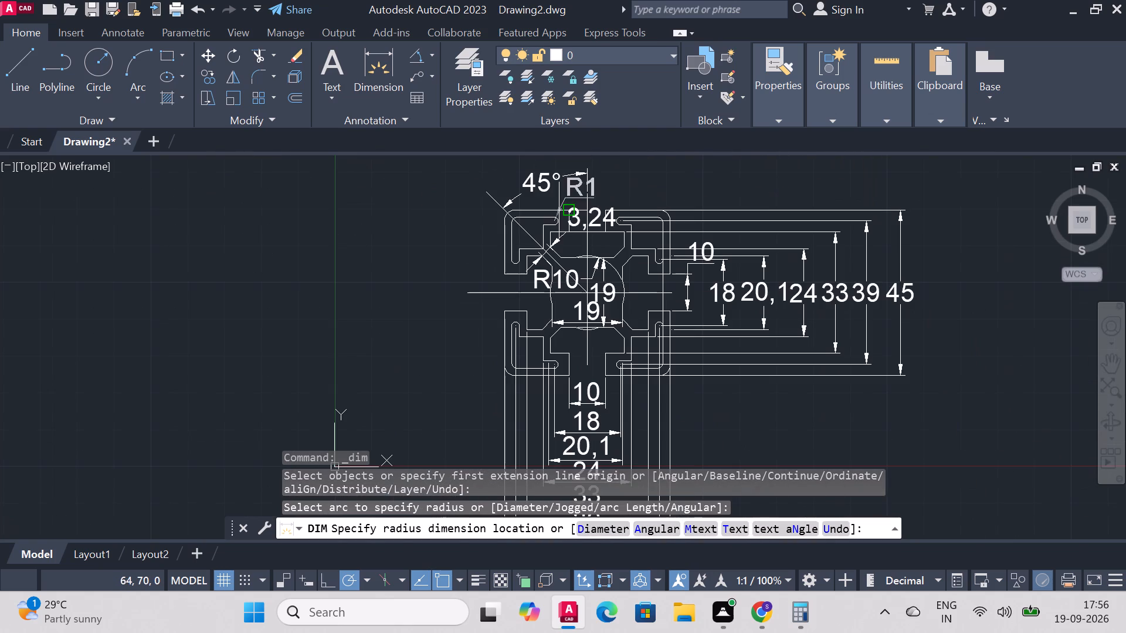
left_click(608, 186)
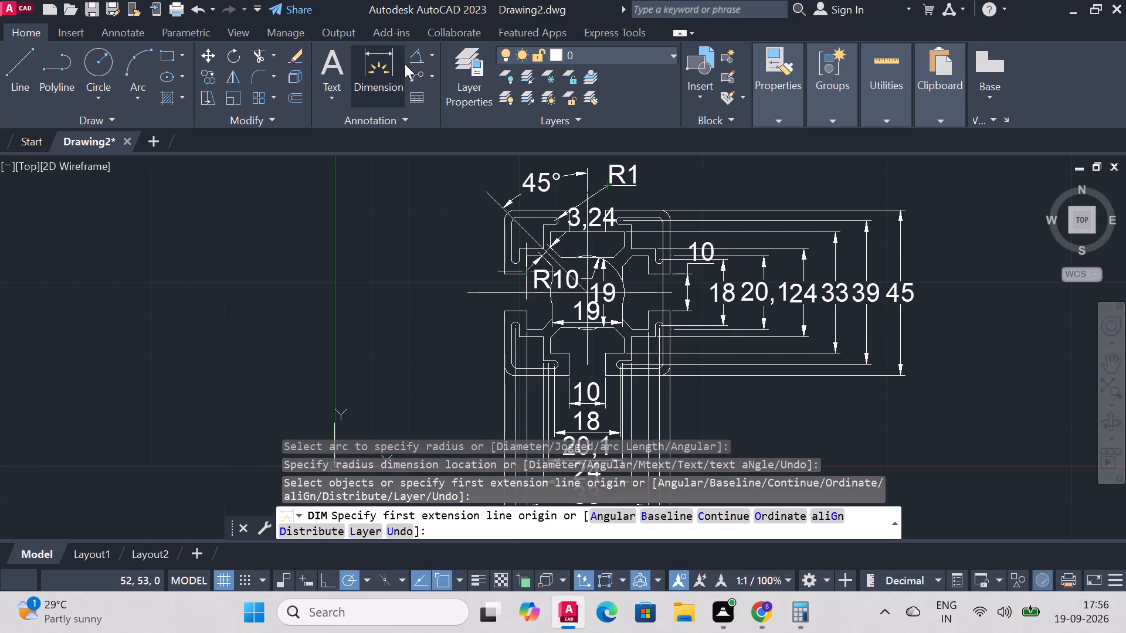
Add an R3 radius dimension to the outer corner arc of the lower-right bracket, with its text outside, below right of the corner.
left_click(378, 71)
scroll(789, 365, "down", 2)
scroll(795, 360, "up", 3)
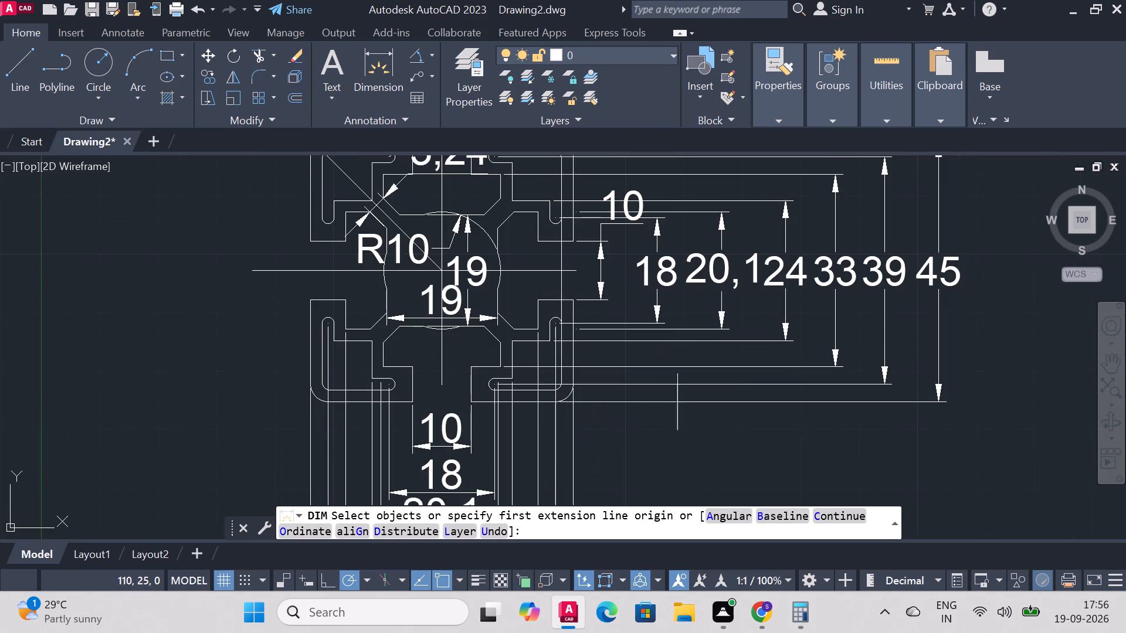
scroll(623, 424, "down", 2)
scroll(630, 426, "up", 3)
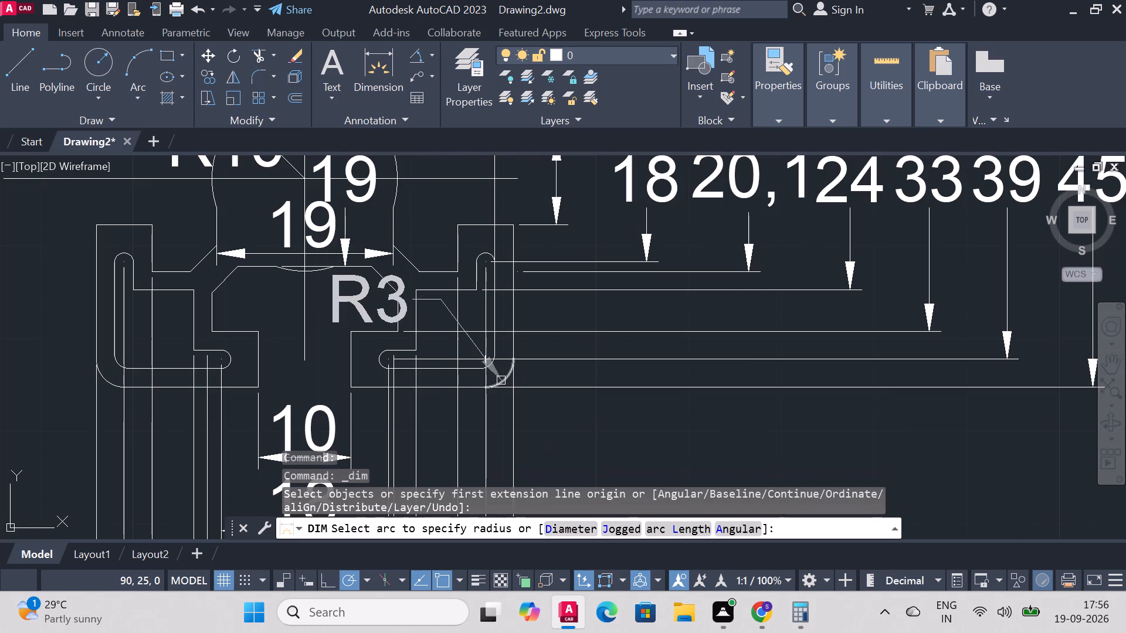
left_click(501, 380)
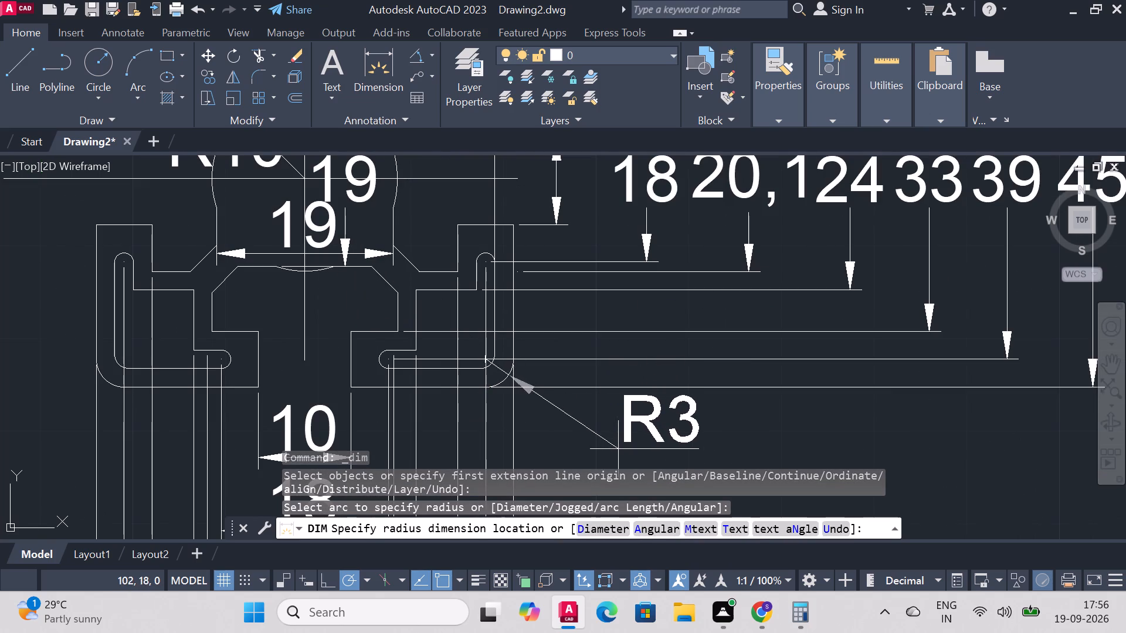
left_click(620, 450)
Add an R1,5 radius dimension to the inner corner arc of the lower-right bracket, placed below the R3 text, and end dimensioning.
scroll(606, 331, "down", 2)
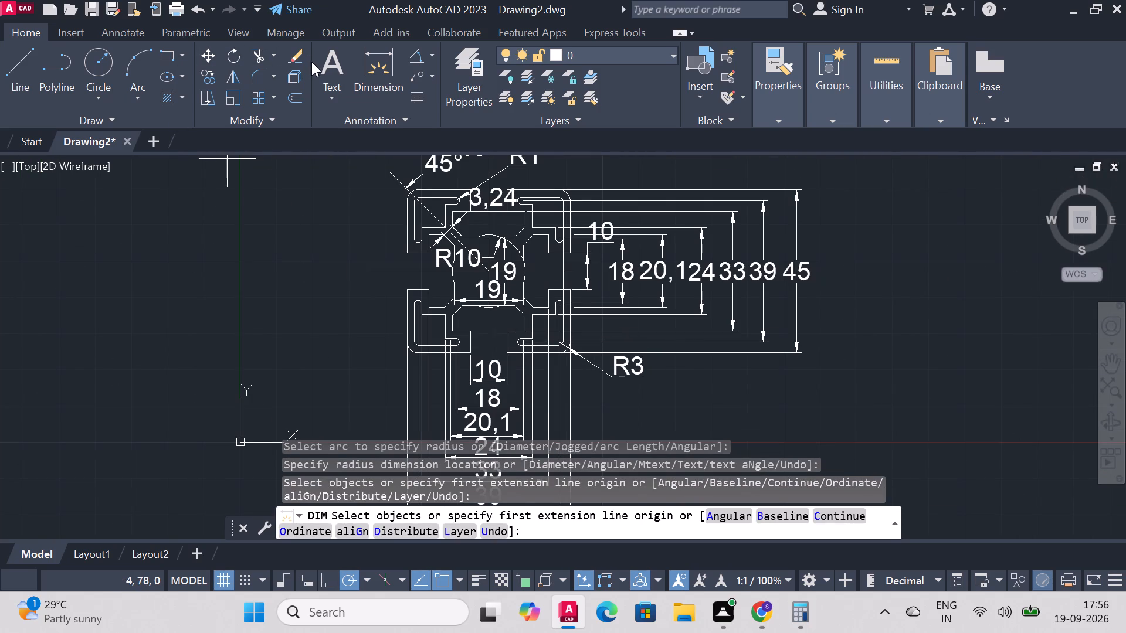
scroll(564, 318, "up", 2)
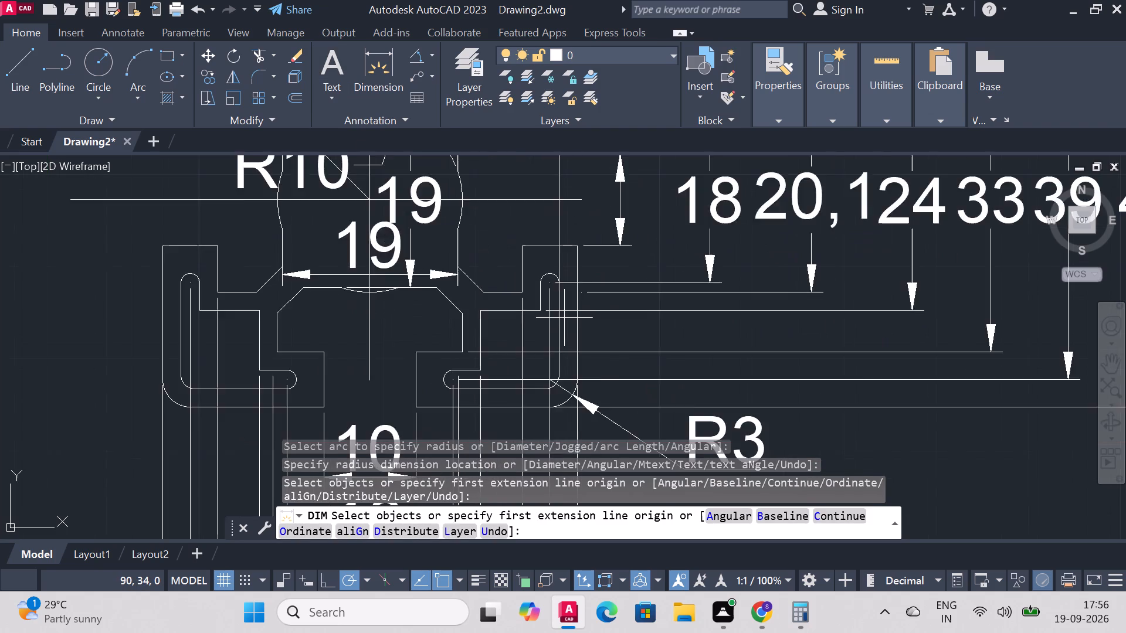
scroll(564, 318, "up", 1)
scroll(565, 318, "down", 4)
left_click(381, 73)
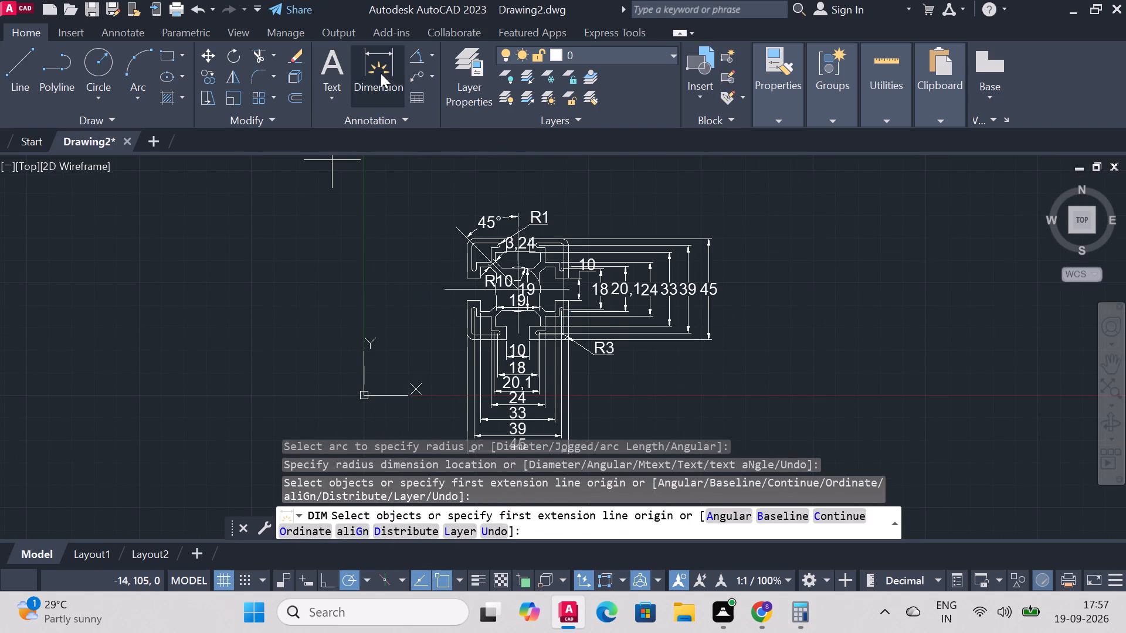
scroll(660, 365, "up", 3)
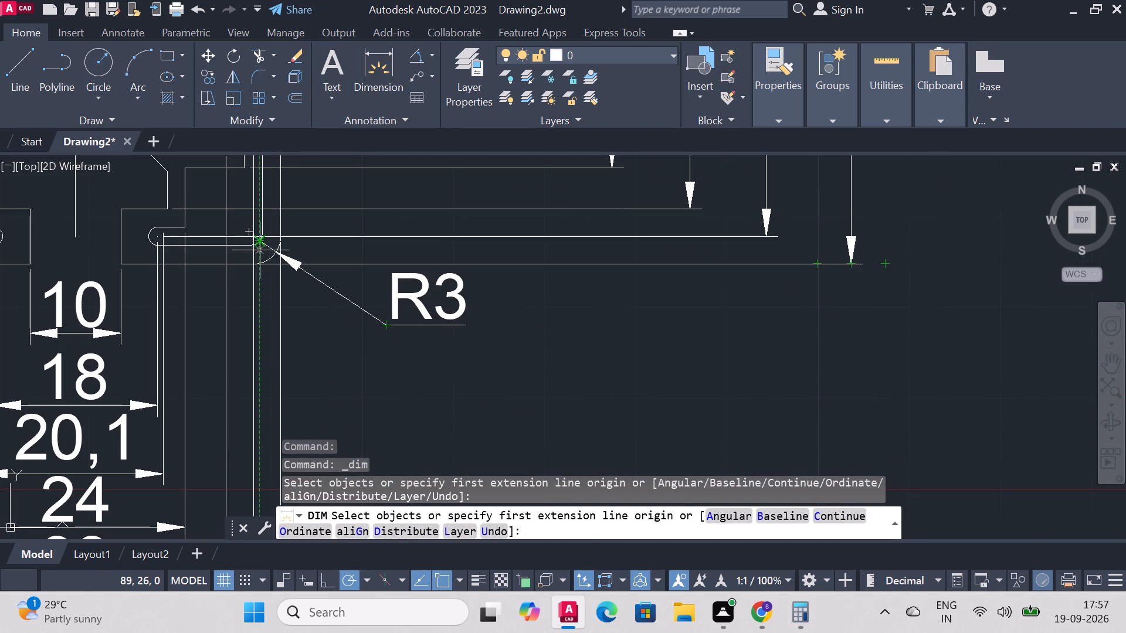
scroll(258, 244, "up", 3)
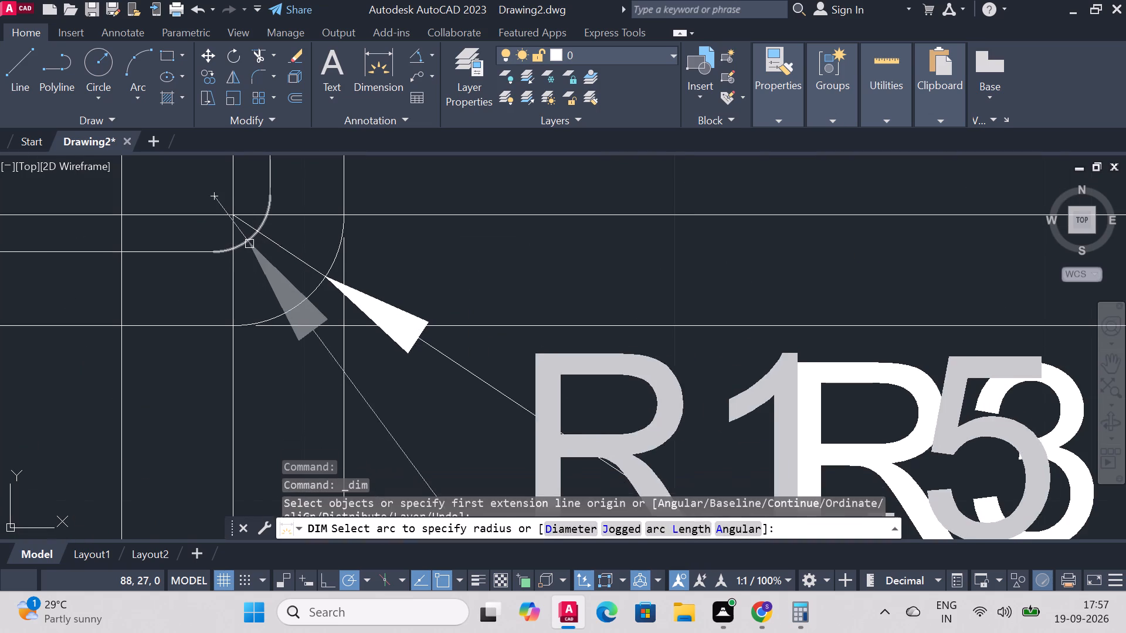
left_click(247, 244)
scroll(541, 261, "down", 4)
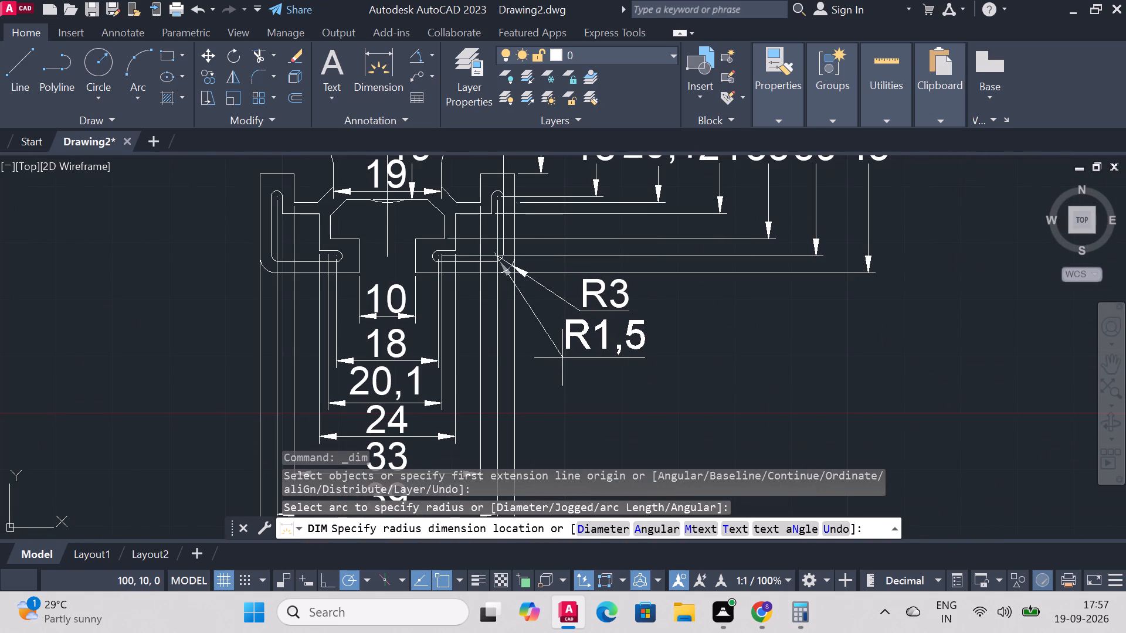
left_click(571, 359)
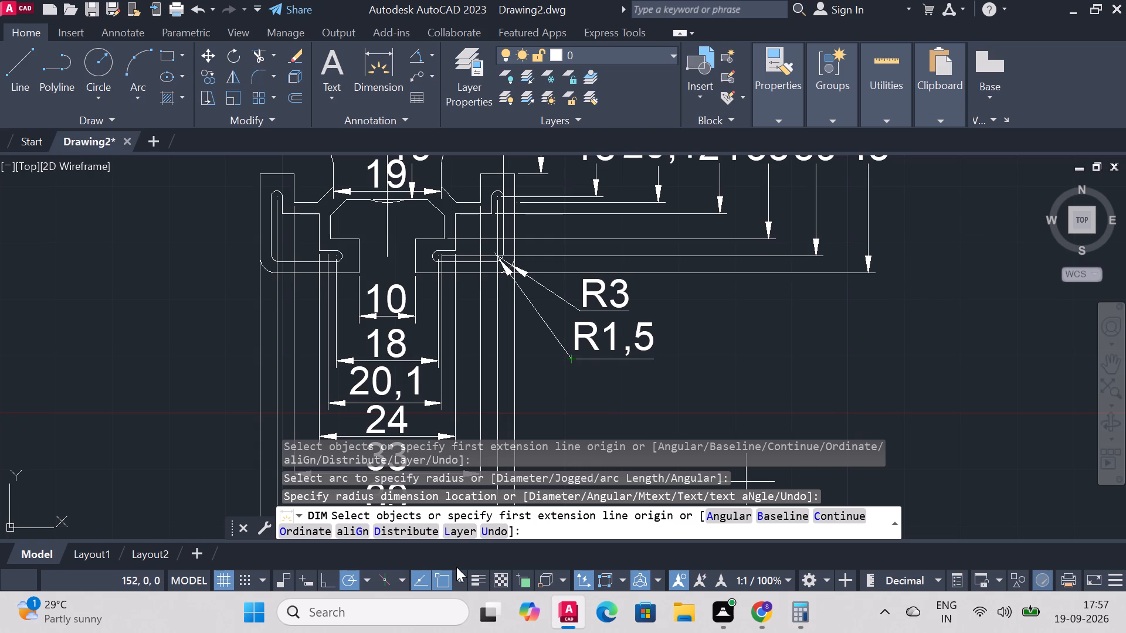
key("Escape")
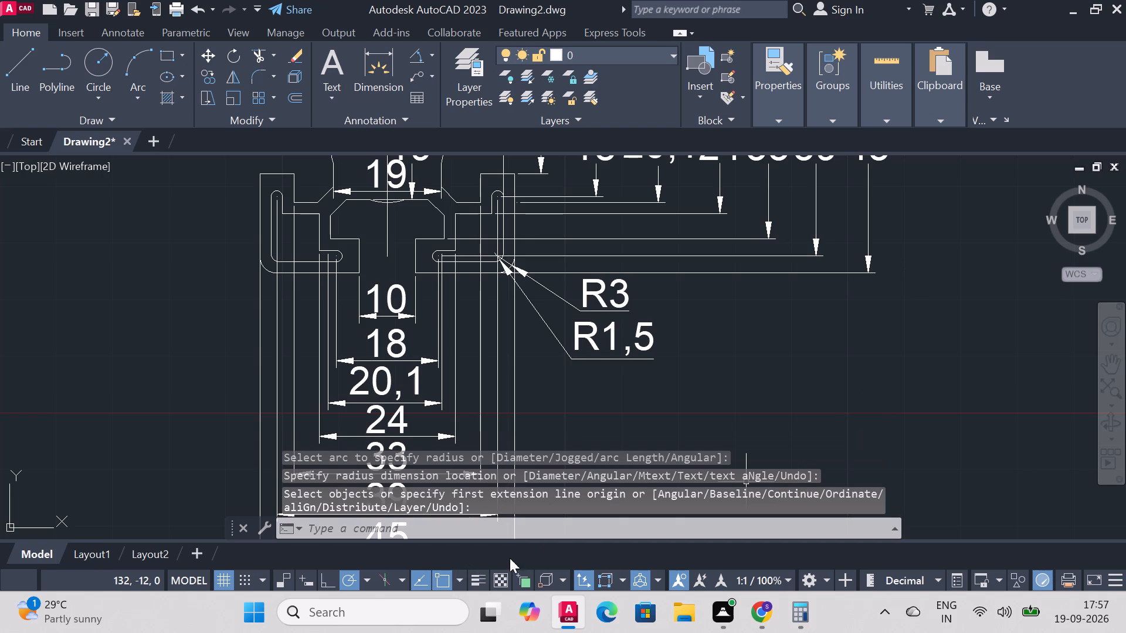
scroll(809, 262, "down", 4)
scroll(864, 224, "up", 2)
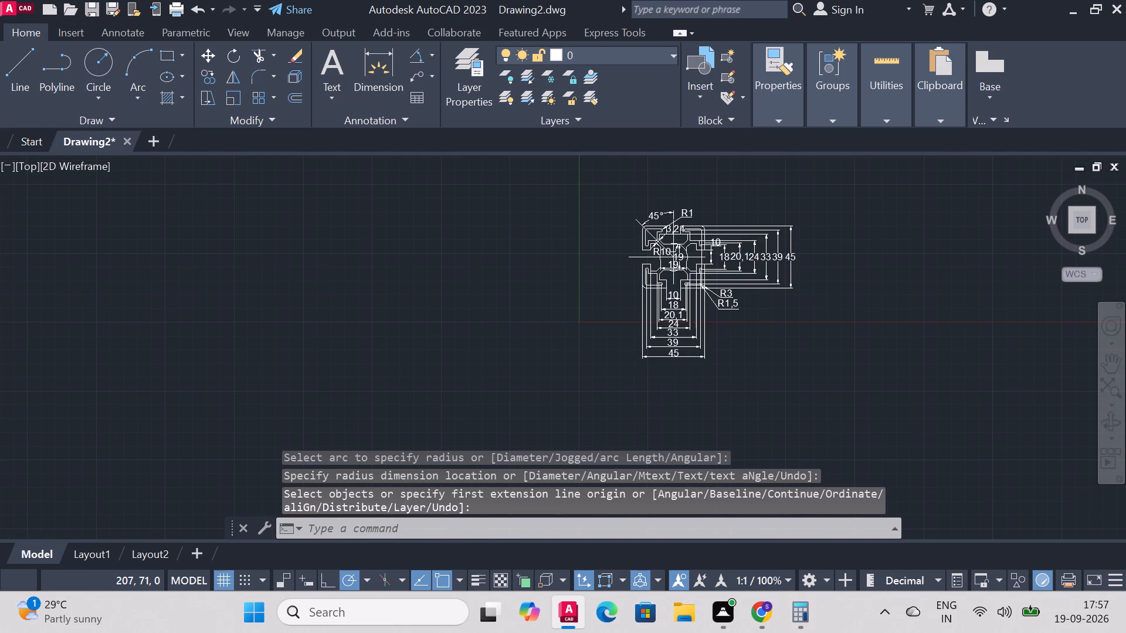
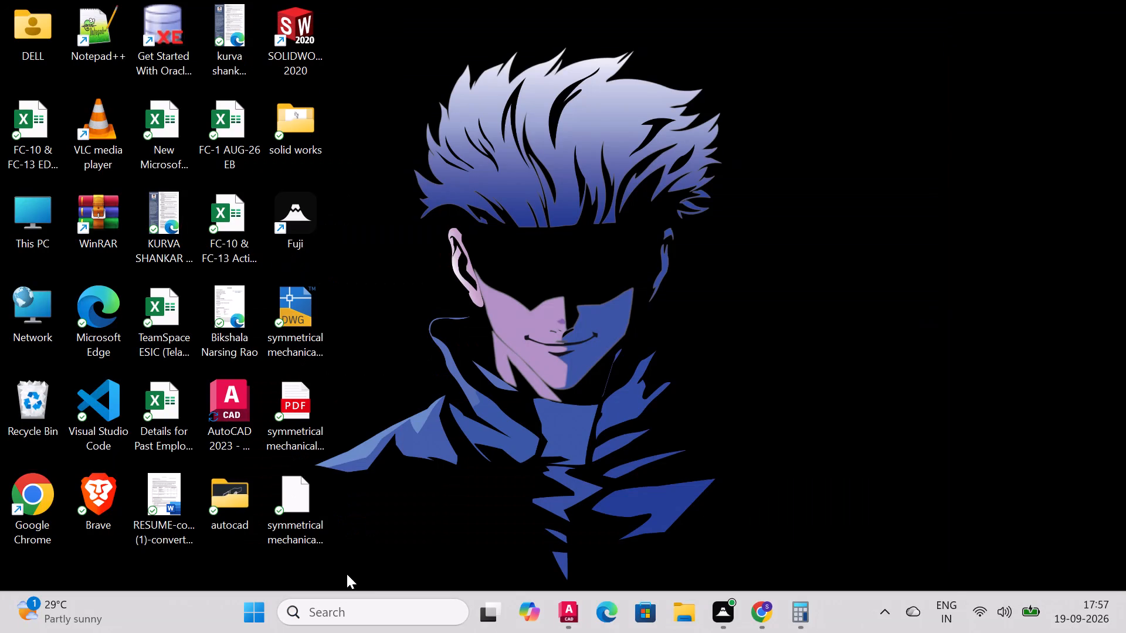
Delete the three "symmetrical mechanica..." files (DWG, PDF and the untyped one) from the desktop and clear the selection.
left_click_drag(340, 561, 296, 301)
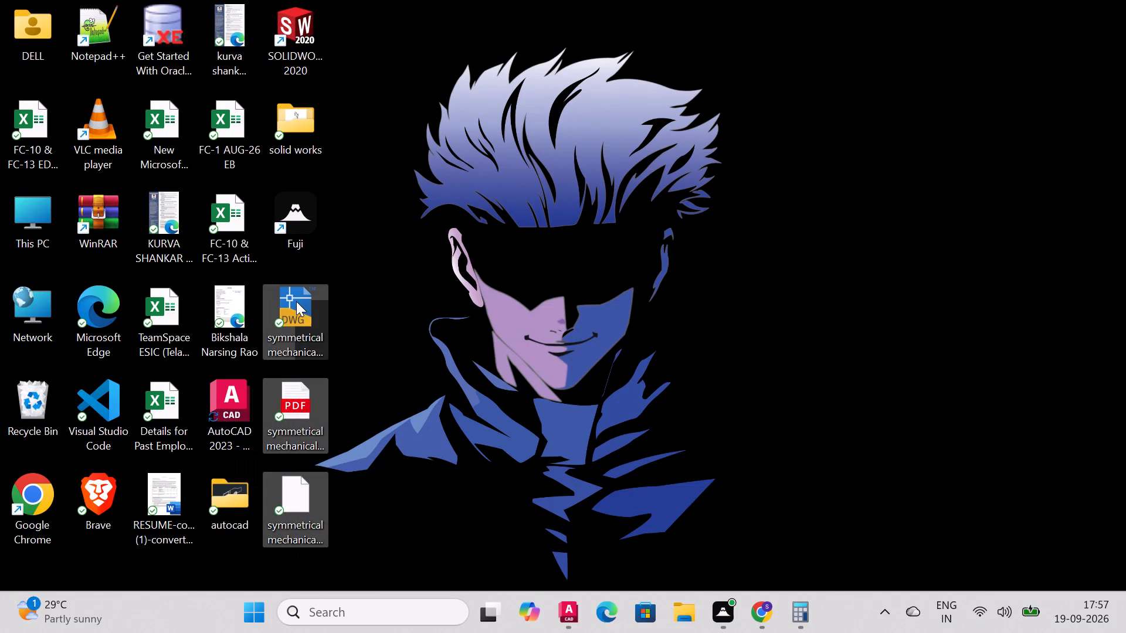
key("Delete")
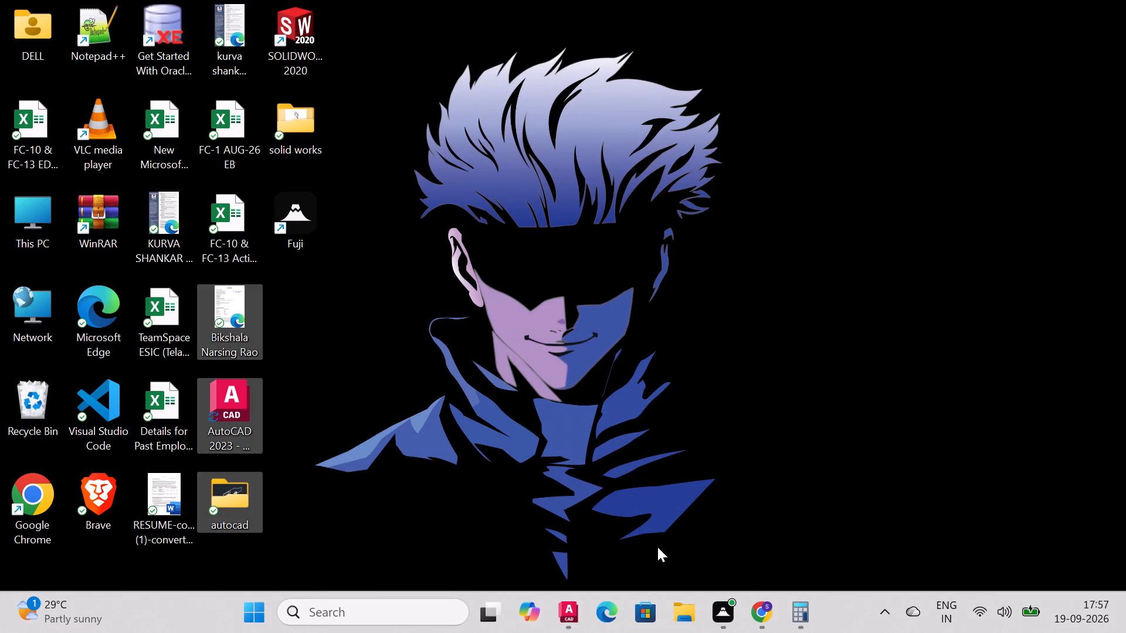
left_click(773, 474)
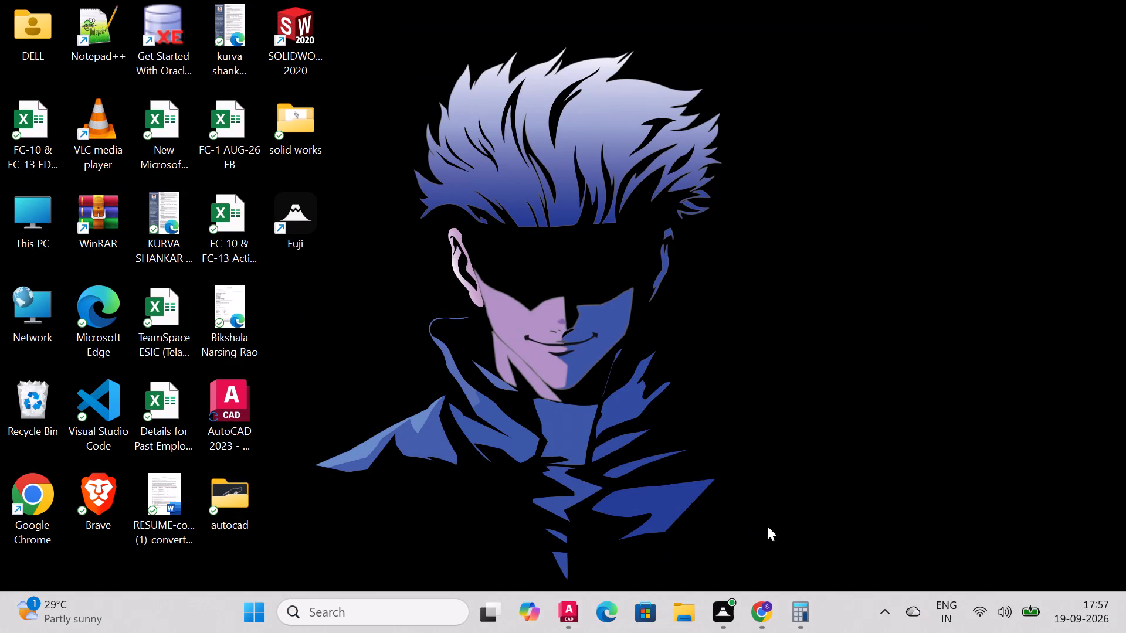
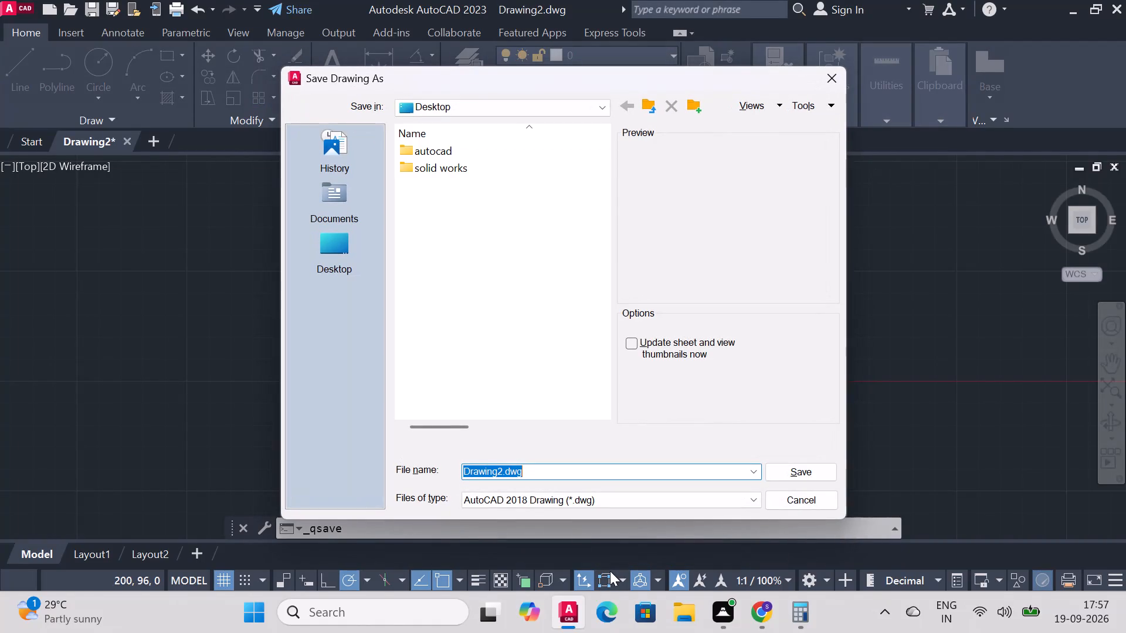
Save the drawing to the Desktop as an AutoCAD 2018 DWG named "four-way symmetrical mechanical clamp".
left_click(315, 256)
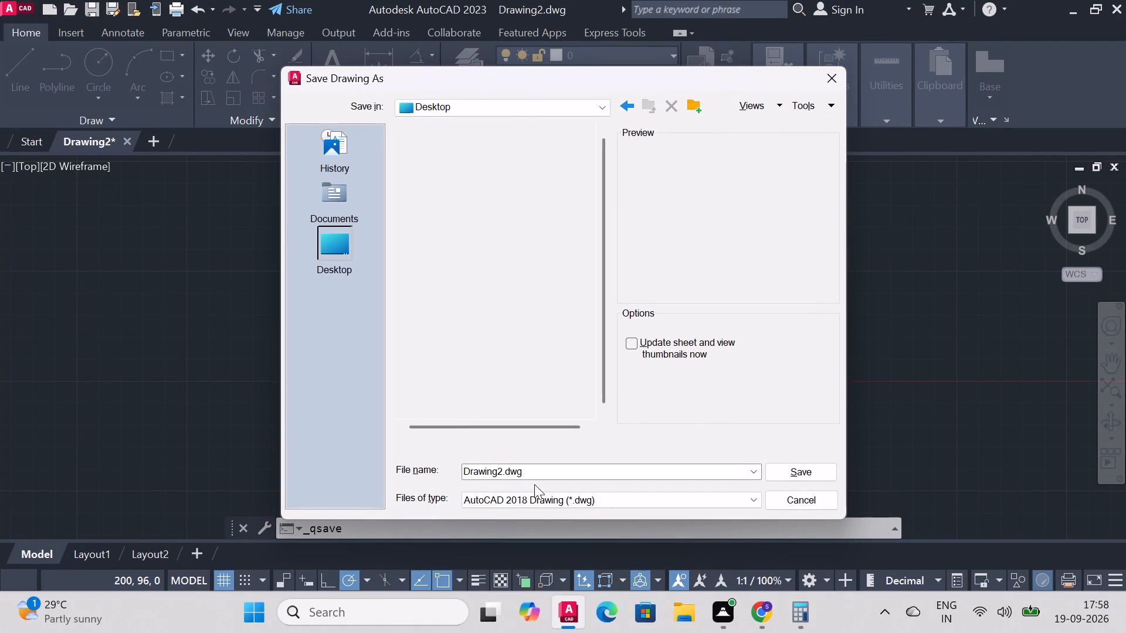
left_click_drag(535, 472, 259, 522)
key("ctrl+v")
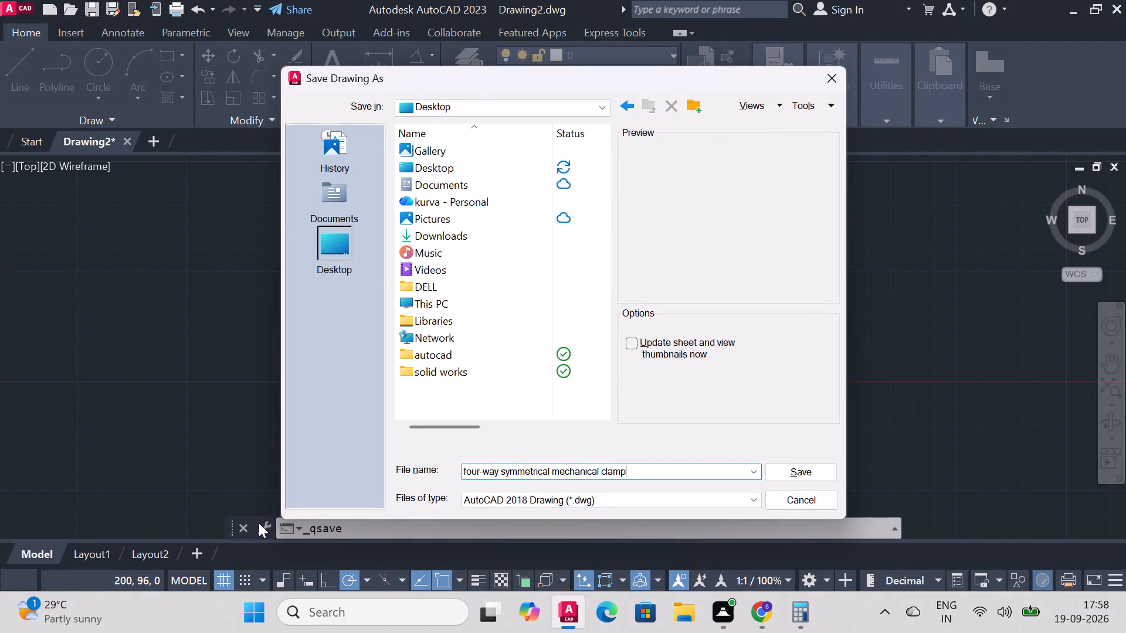
left_click(798, 471)
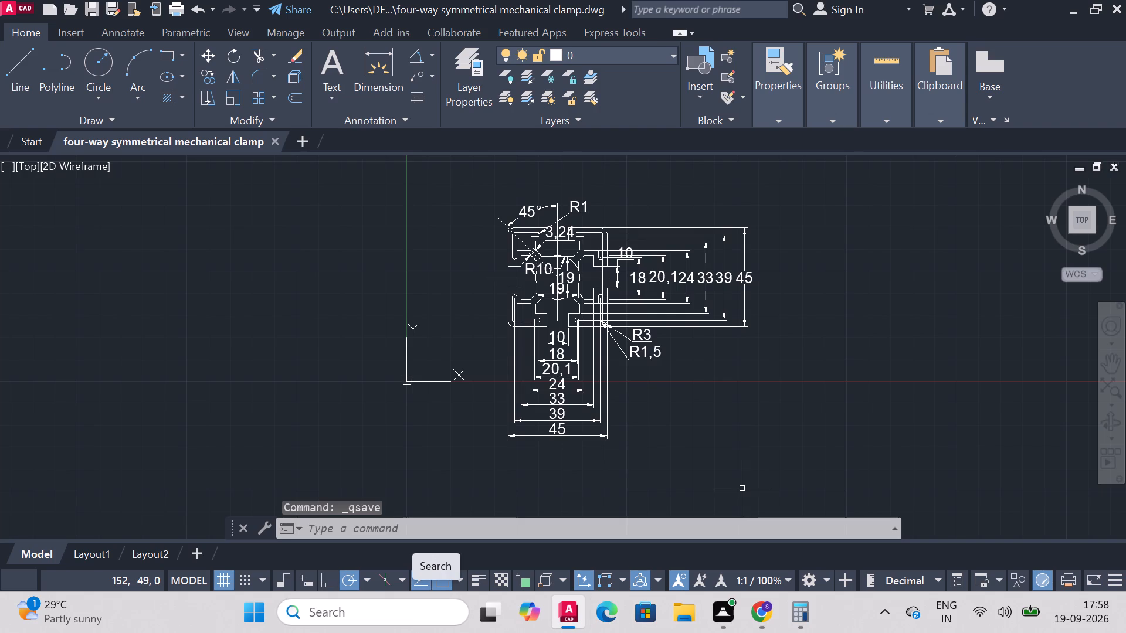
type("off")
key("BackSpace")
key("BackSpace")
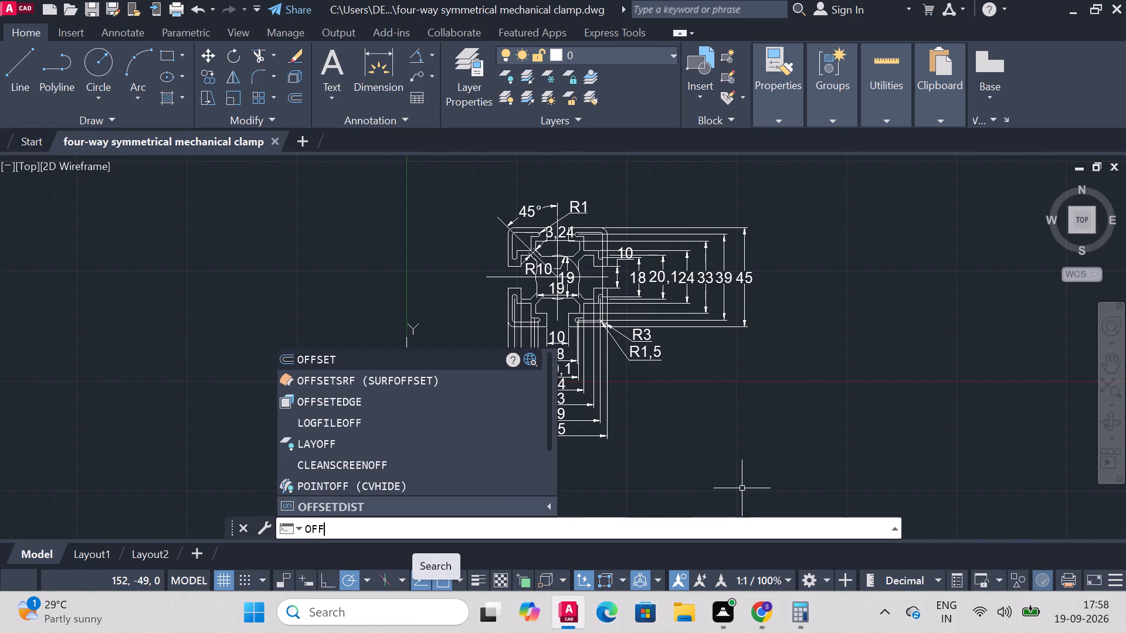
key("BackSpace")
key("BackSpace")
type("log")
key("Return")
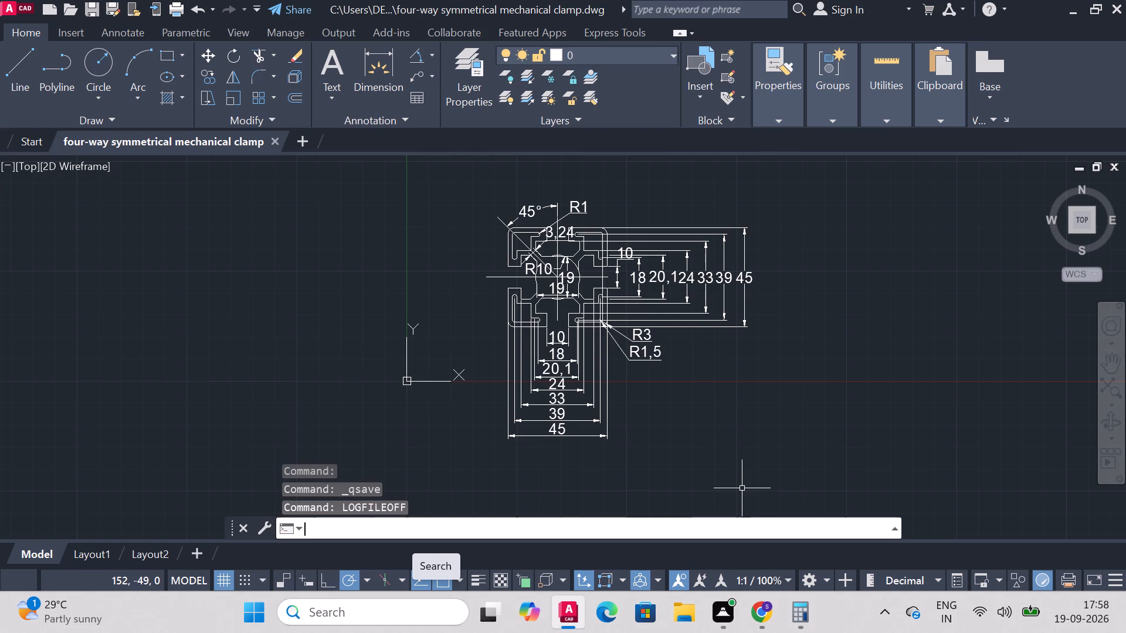
Set up a plot with DWG To PDF.pc3, a window area enclosing the whole dimensioned profile, and landscape orientation.
type("plot")
key("Return")
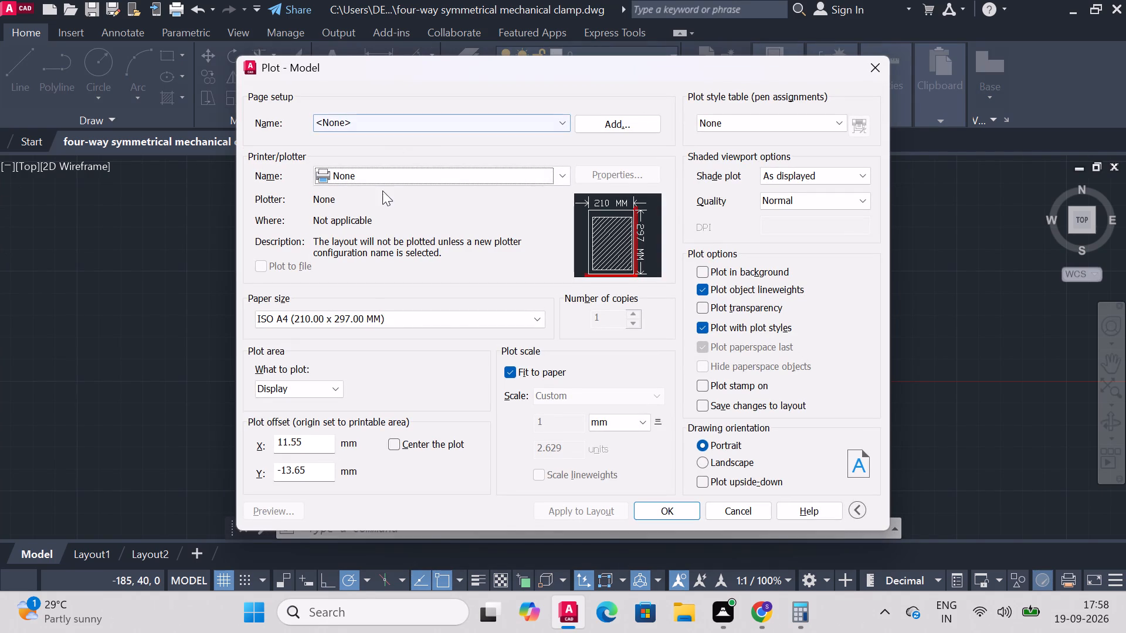
left_click(388, 179)
left_click(396, 356)
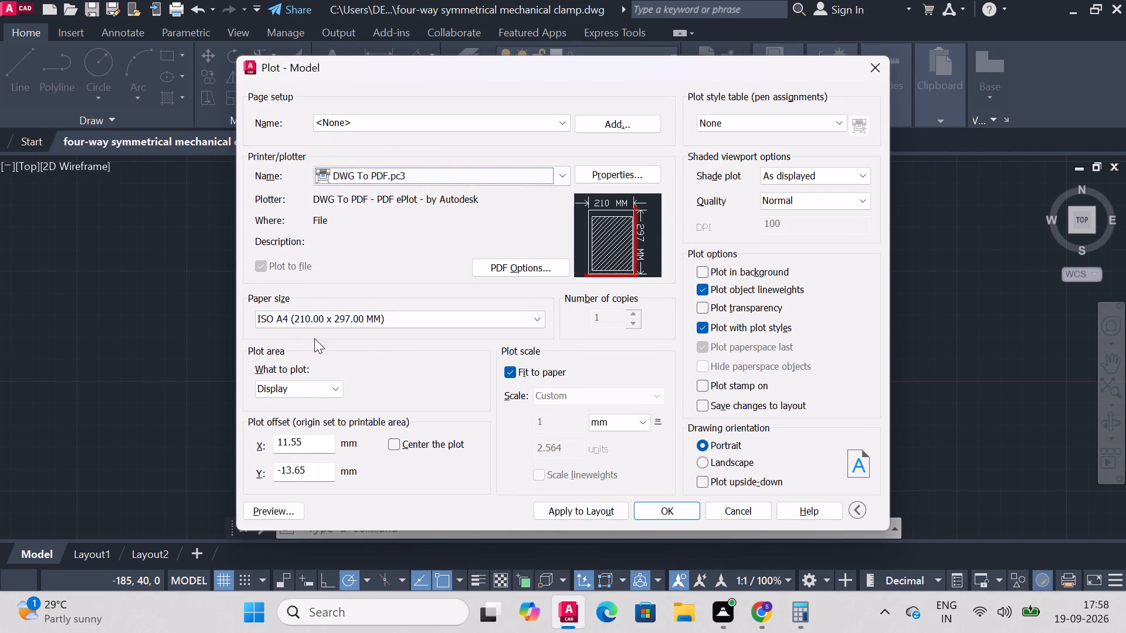
left_click(318, 387)
left_click(310, 438)
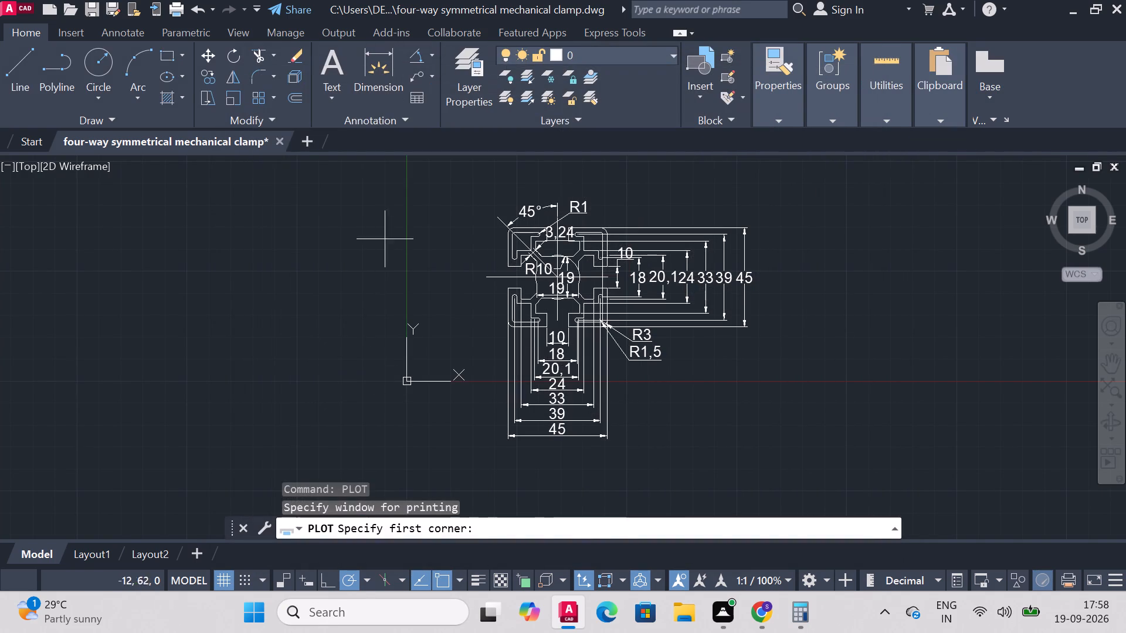
left_click(433, 182)
left_click(774, 461)
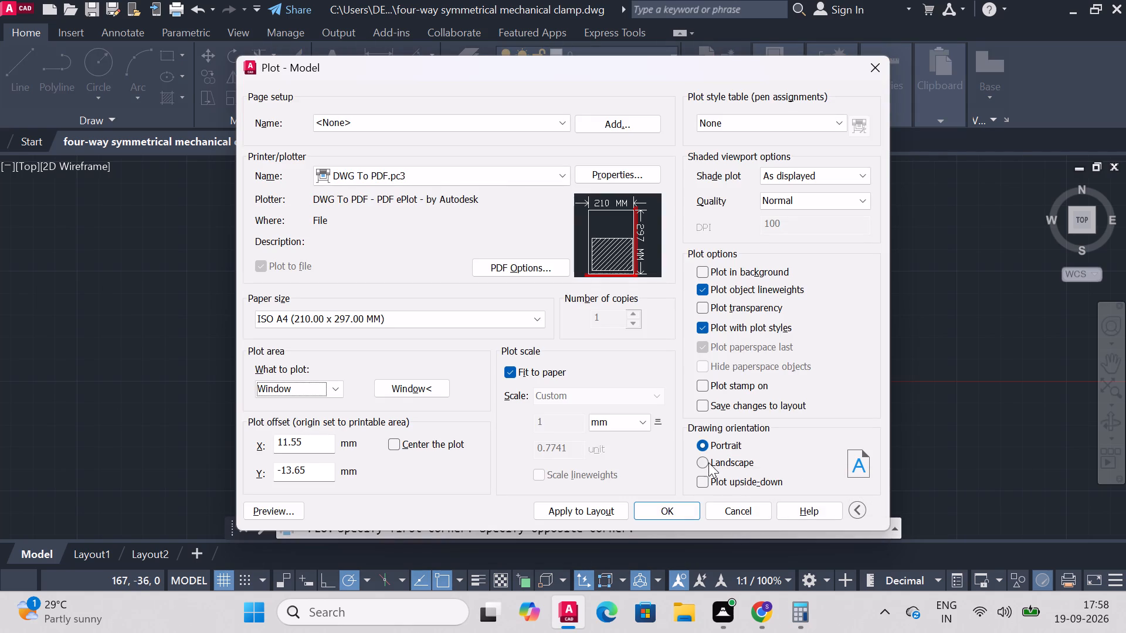
left_click(701, 465)
Plot the drawing to the Desktop as "four-way symmetrical mechanical clamp-Model.pdf" and close the opened PDF.
left_click(660, 508)
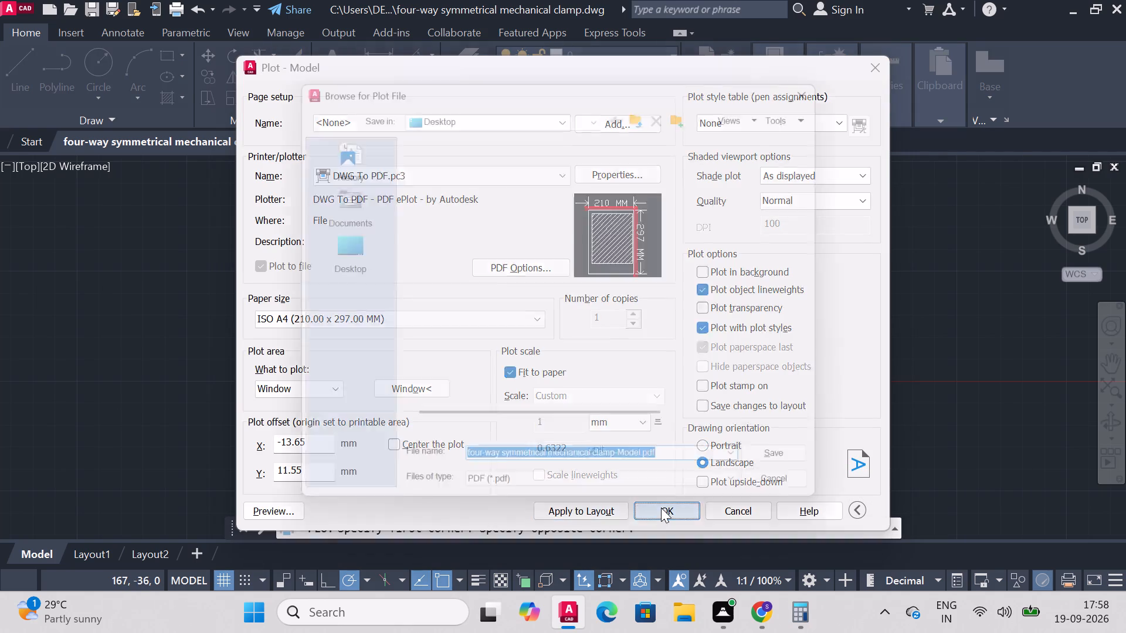
left_click(300, 249)
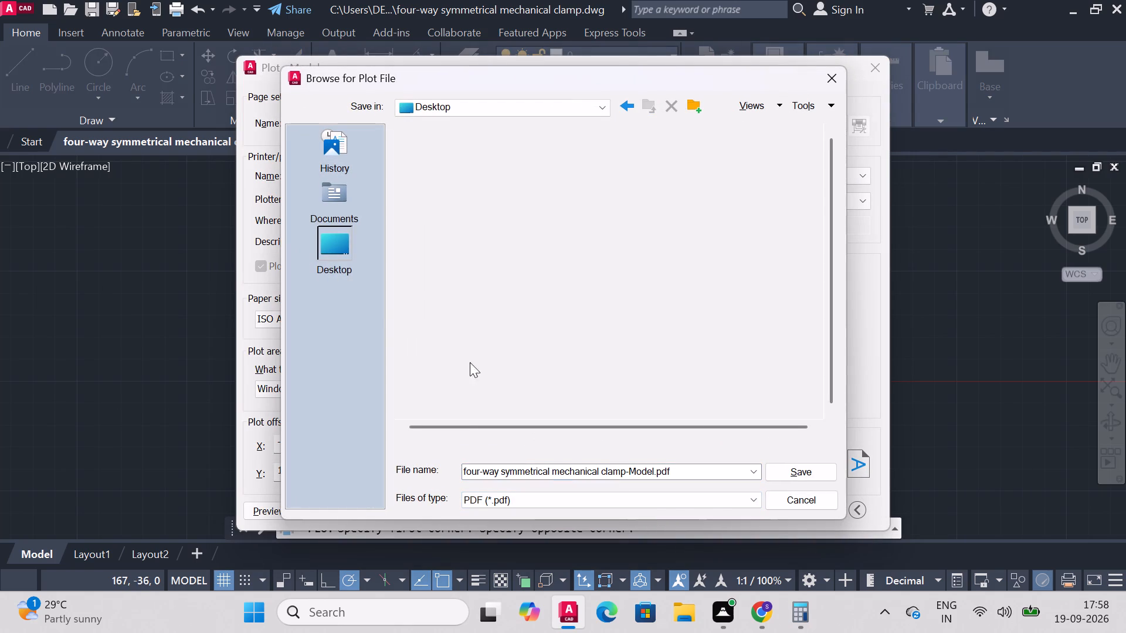
left_click(803, 465)
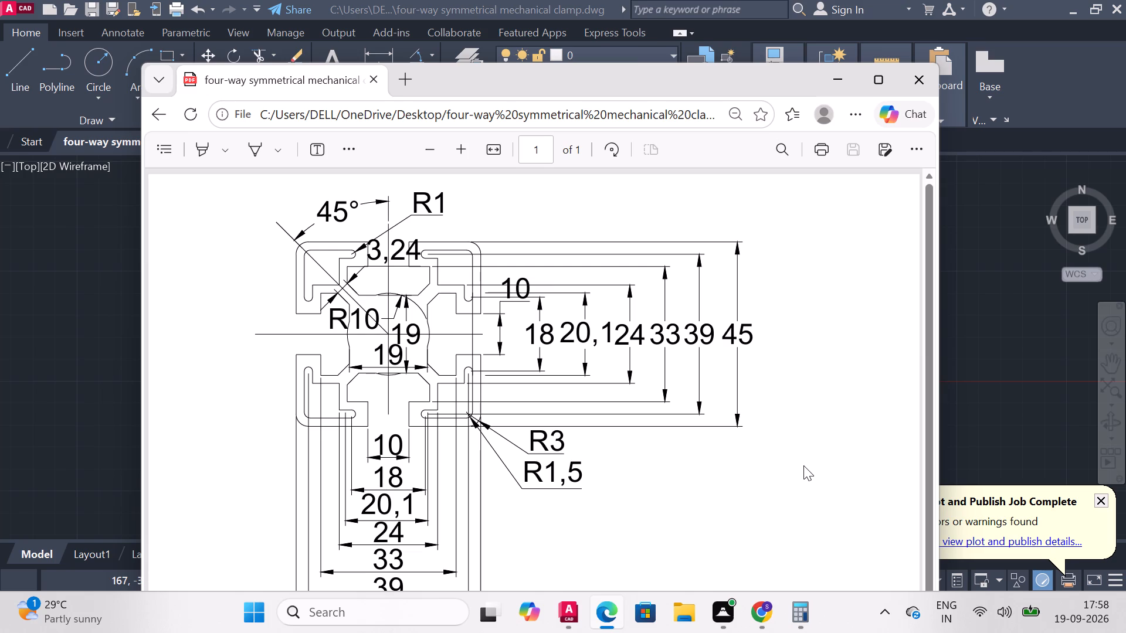
left_click(913, 86)
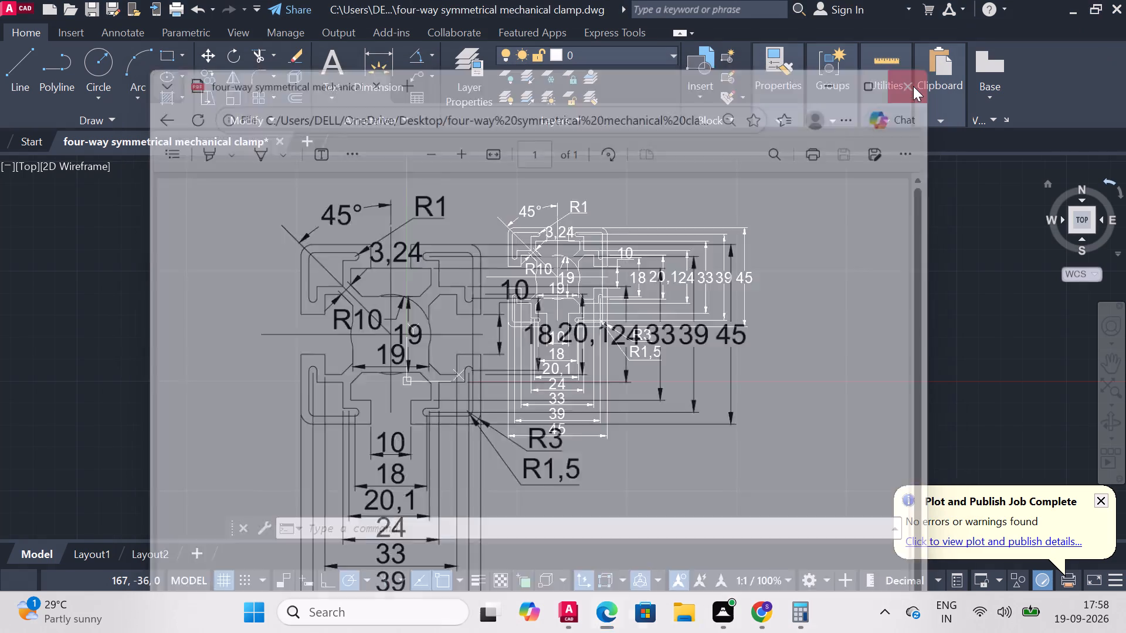
Exit AutoCAD, saving the changes to the four-way symmetrical mechanical clamp drawing.
left_click(1119, 0)
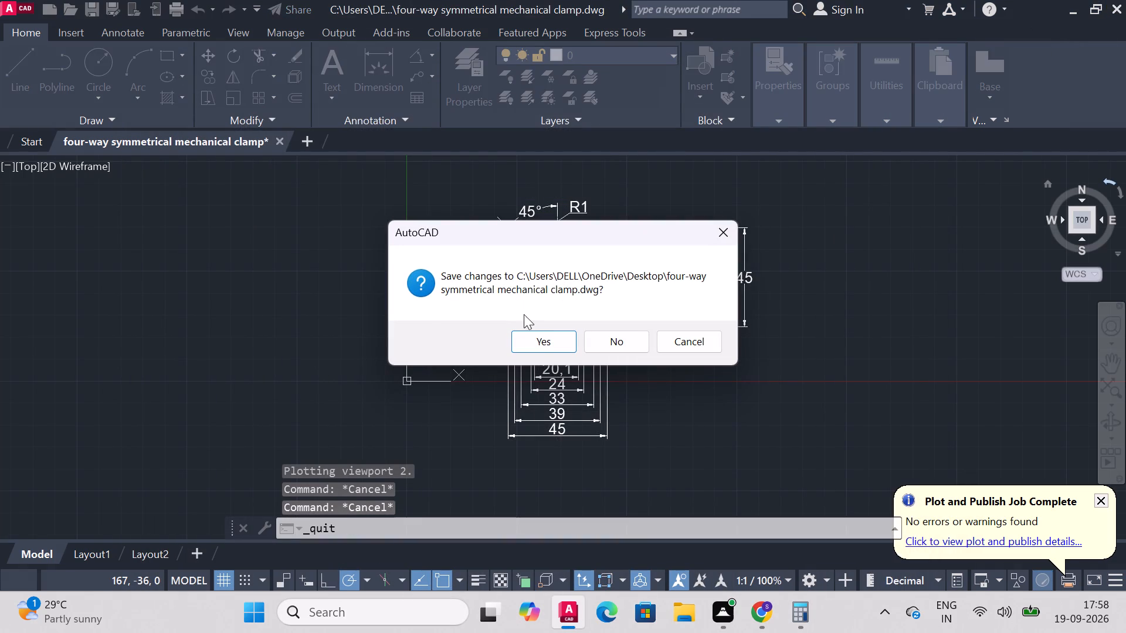
left_click(544, 342)
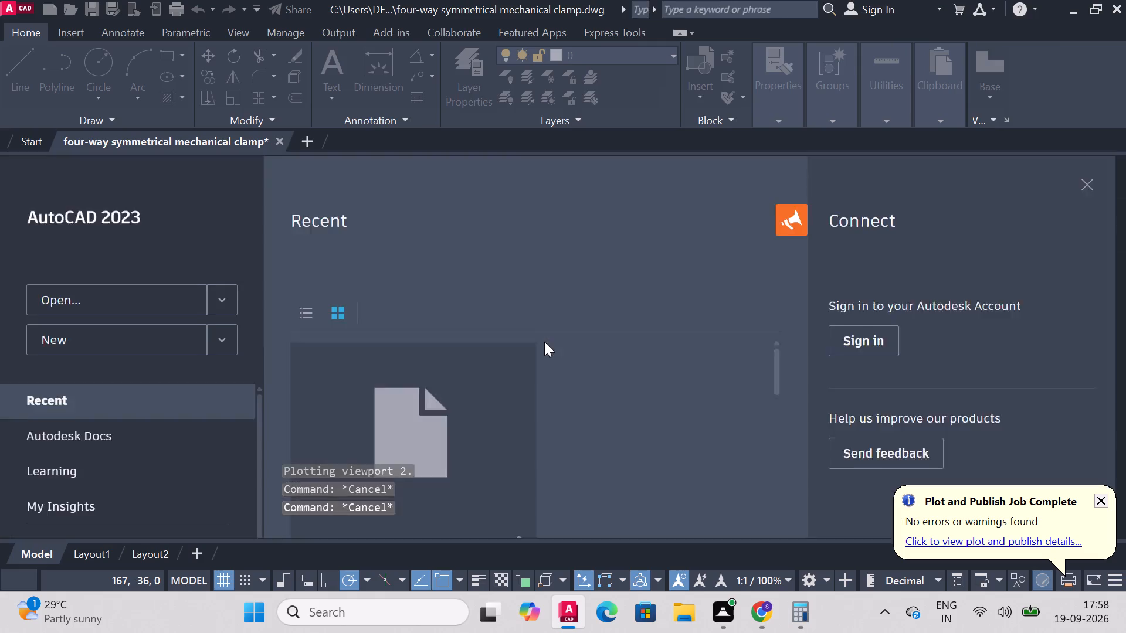